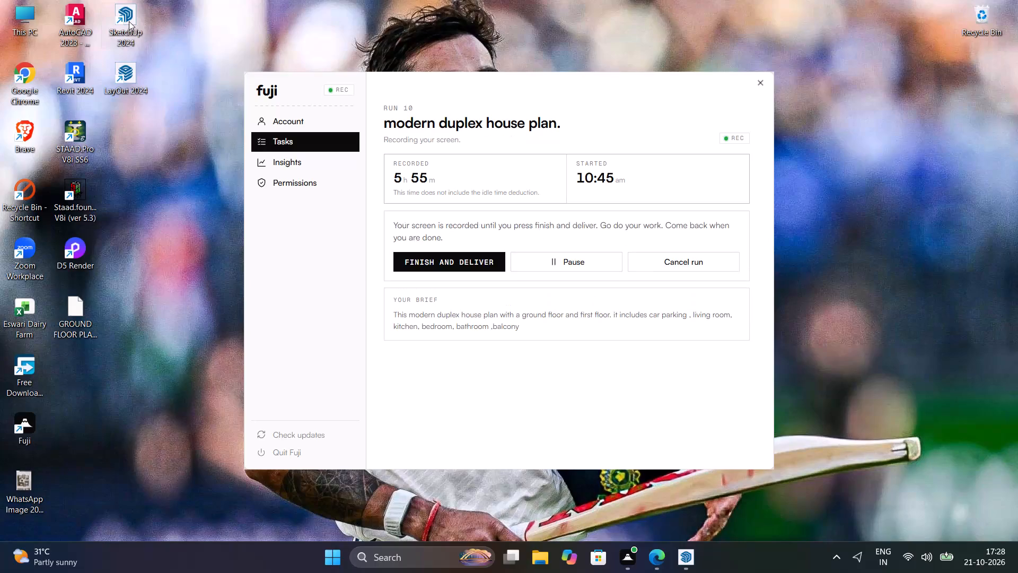
Return to the exterior fuji t10 model and copy the selected two-tread entrance stair again.
left_click(128, 6)
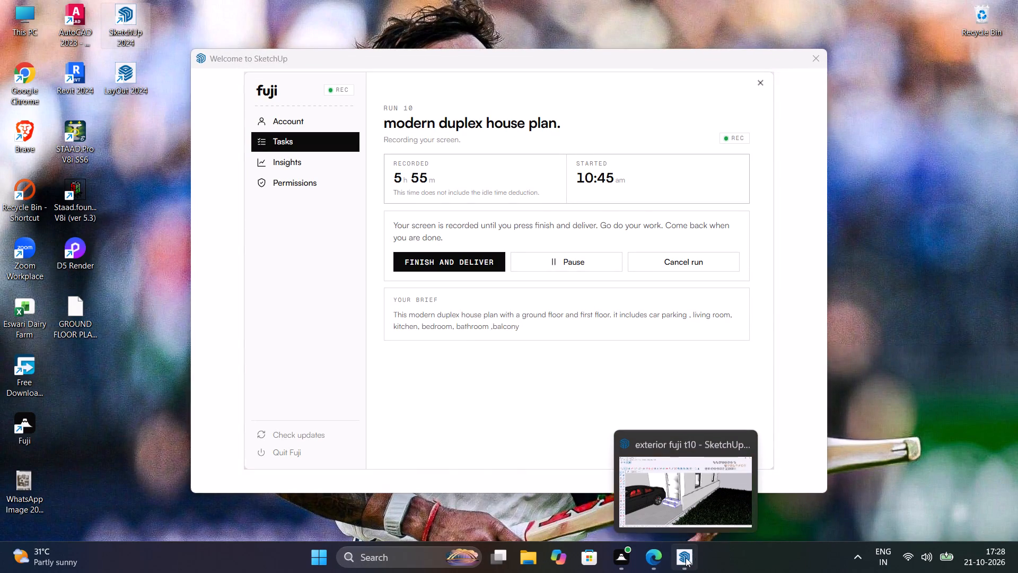
left_click(673, 502)
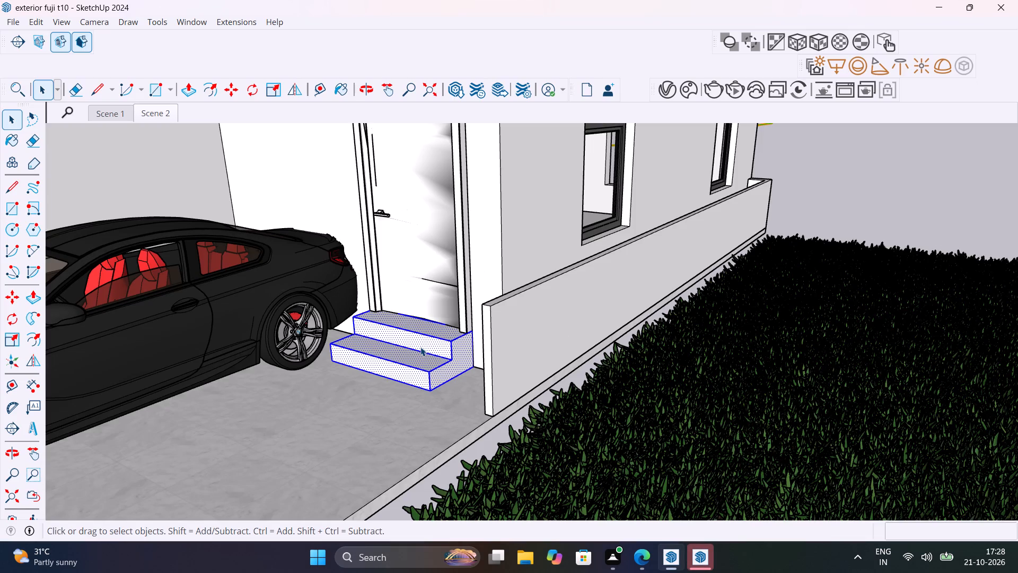
key("ctrl+c")
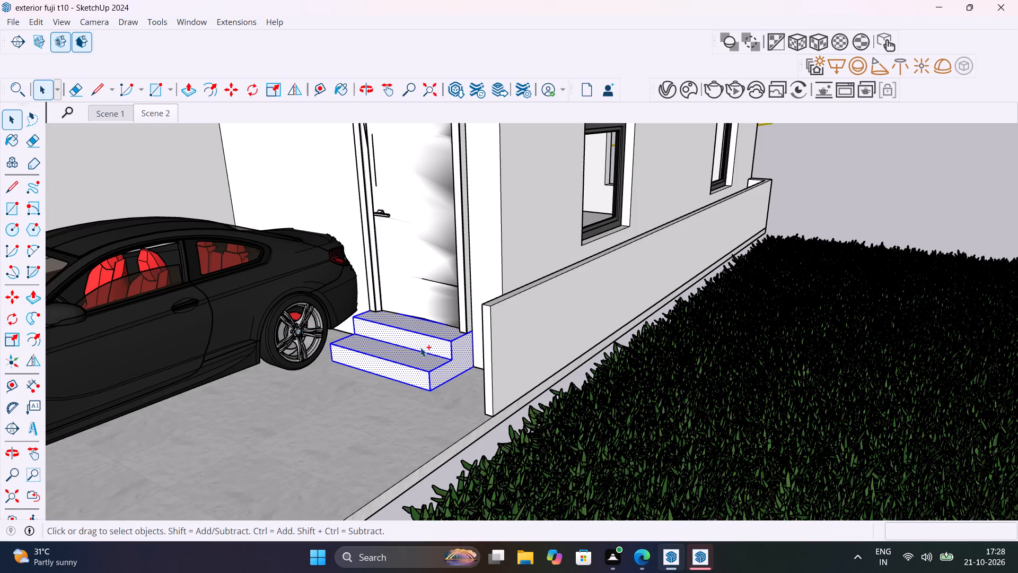
Open the recent model modern house plan fujit11.
left_click(12, 27)
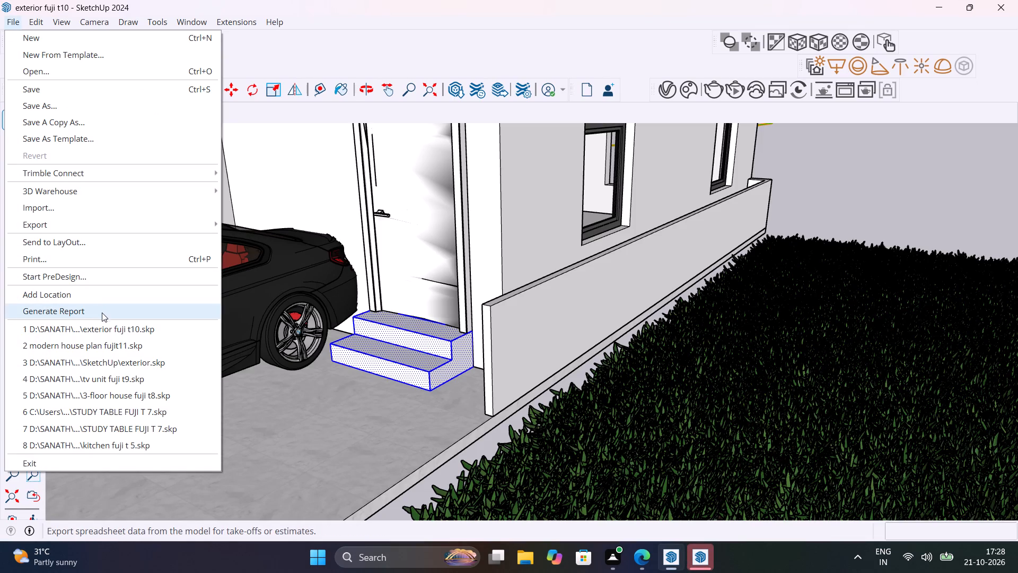
left_click(125, 341)
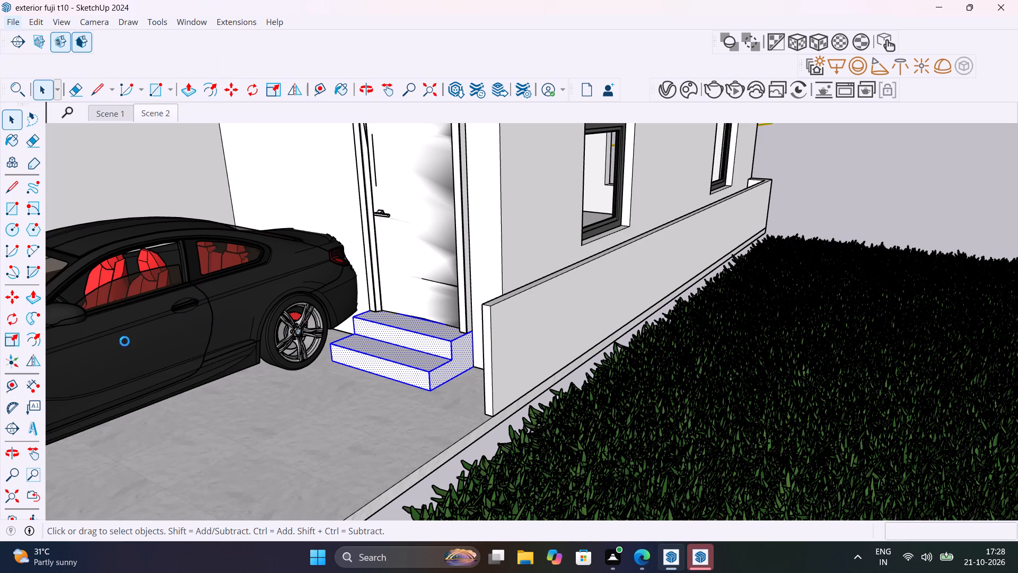
Paste the copied two-tread stair on the ground in front of the small entrance gate.
scroll(418, 341, "down", 6)
middle_click_drag(449, 394, 361, 409)
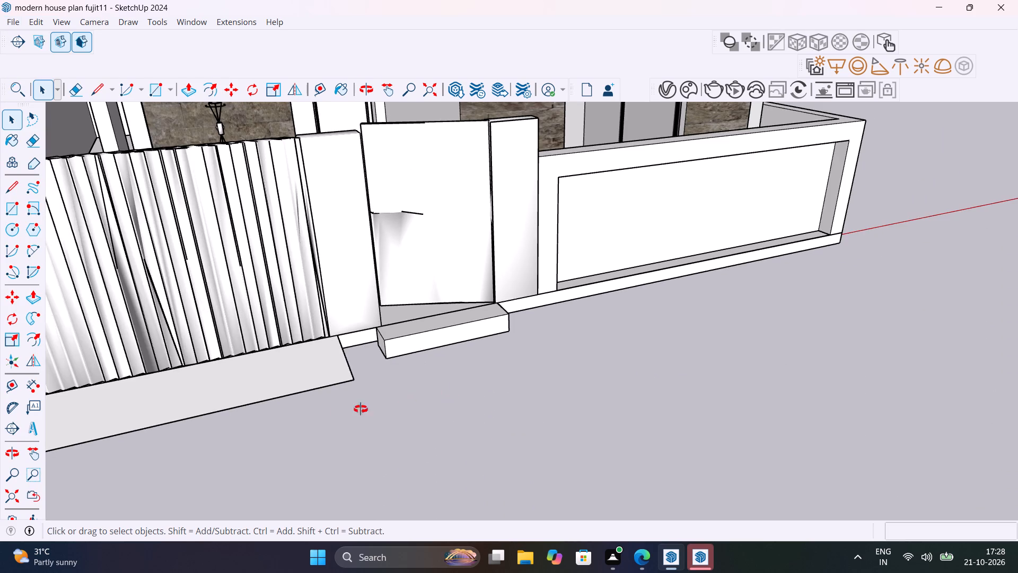
middle_click_drag(361, 409, 181, 407)
key("ctrl+v")
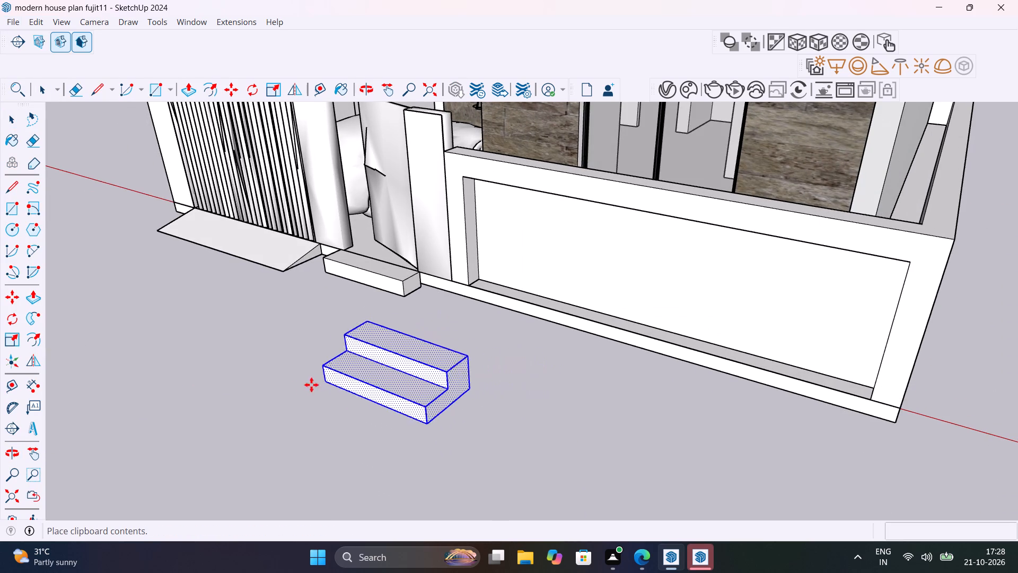
left_click(254, 371)
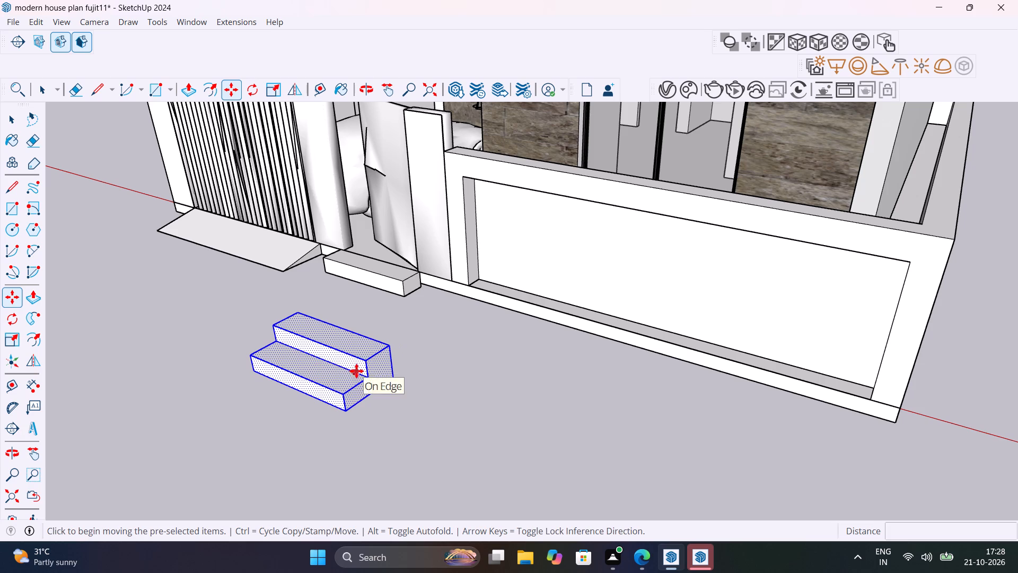
key("space")
left_click(551, 376)
Delete the old single step block at the slab edge below the small gate.
left_click(409, 279)
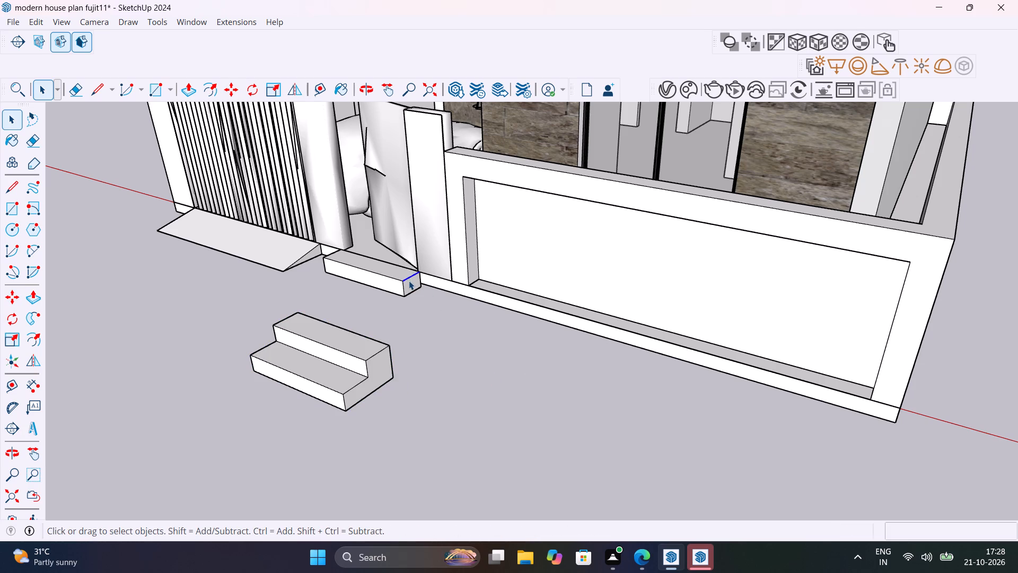
left_click(409, 281)
triple_click(409, 284)
double_click(409, 285)
key("Delete")
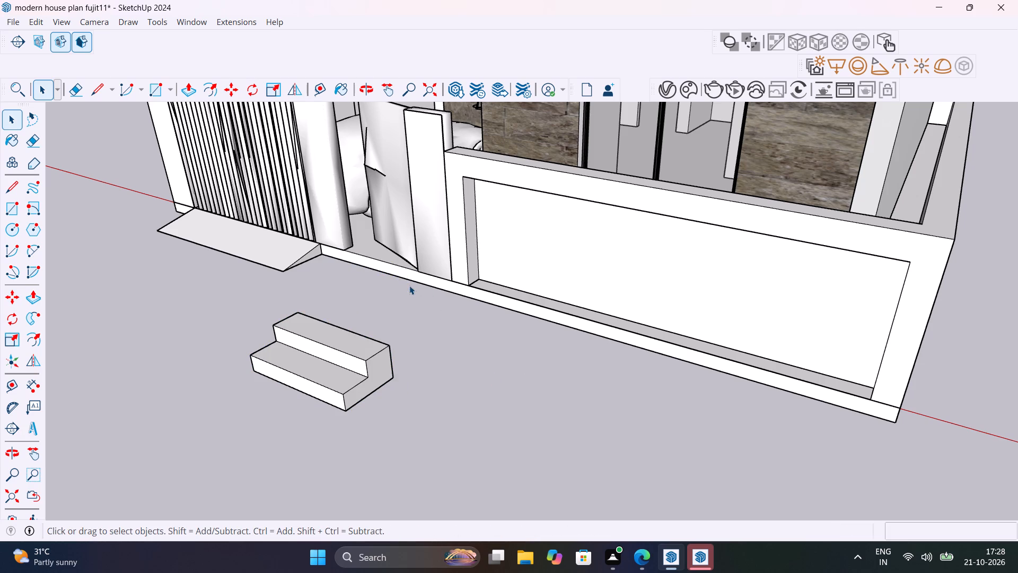
Make the whole pasted two-tread stair a group.
left_click(380, 359)
triple_click(380, 358)
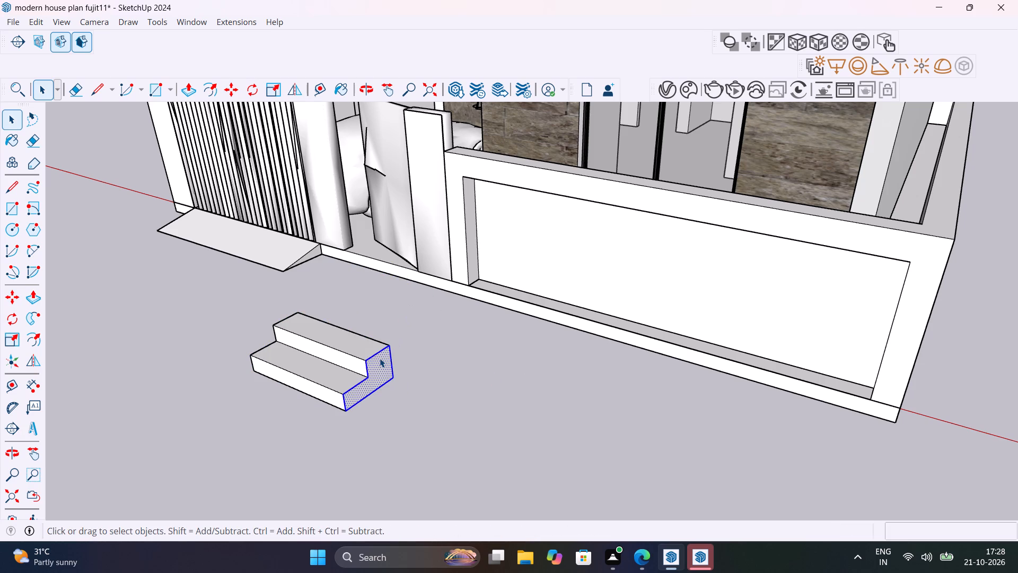
right_click(379, 358)
left_click(401, 138)
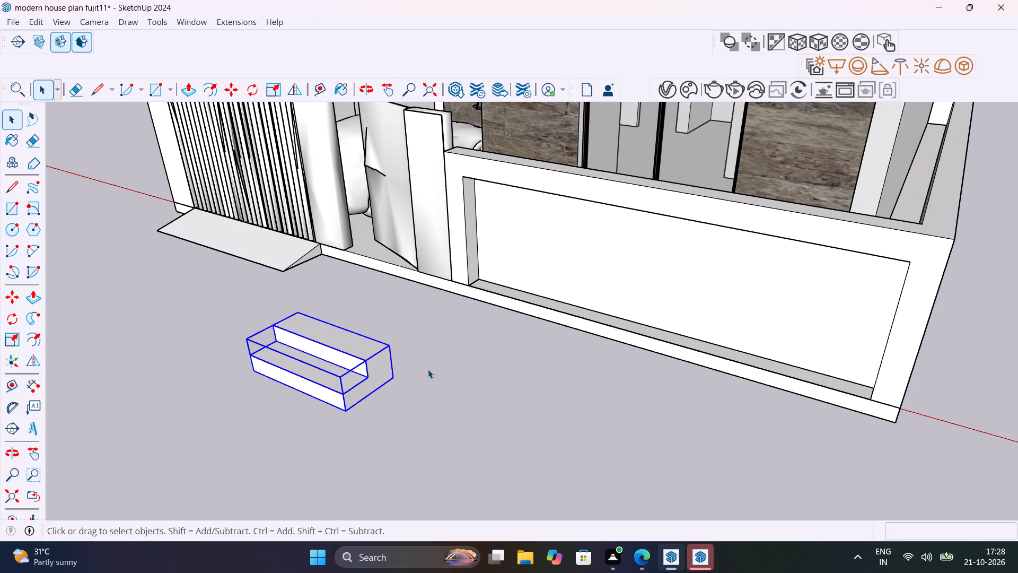
left_click(428, 370)
Move the stair group by its rear top corner about 5' 3 5/8" to the slab's top edge at the small gate.
left_click(389, 350)
key("m")
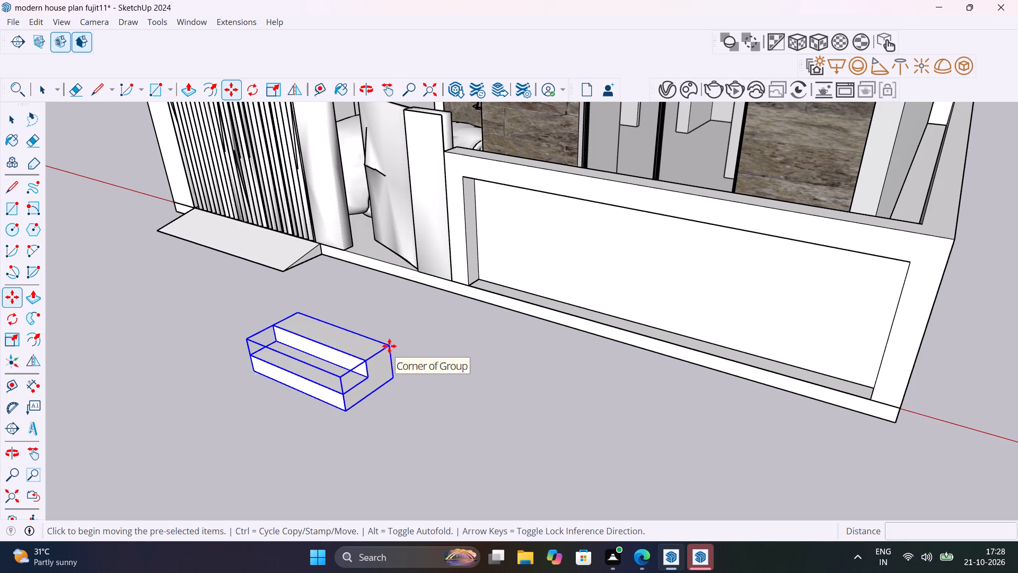
left_click(389, 346)
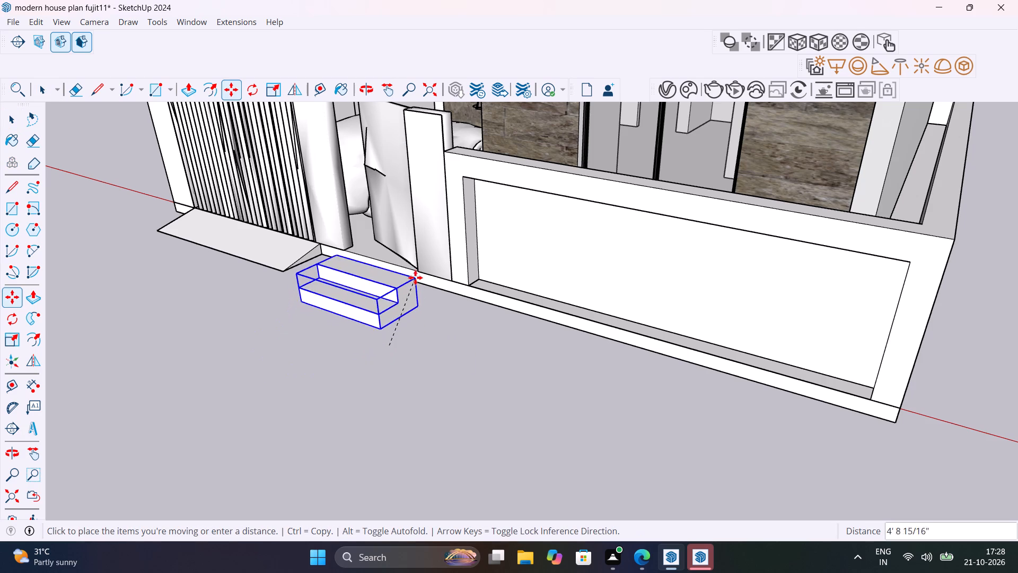
scroll(415, 276, "up", 9)
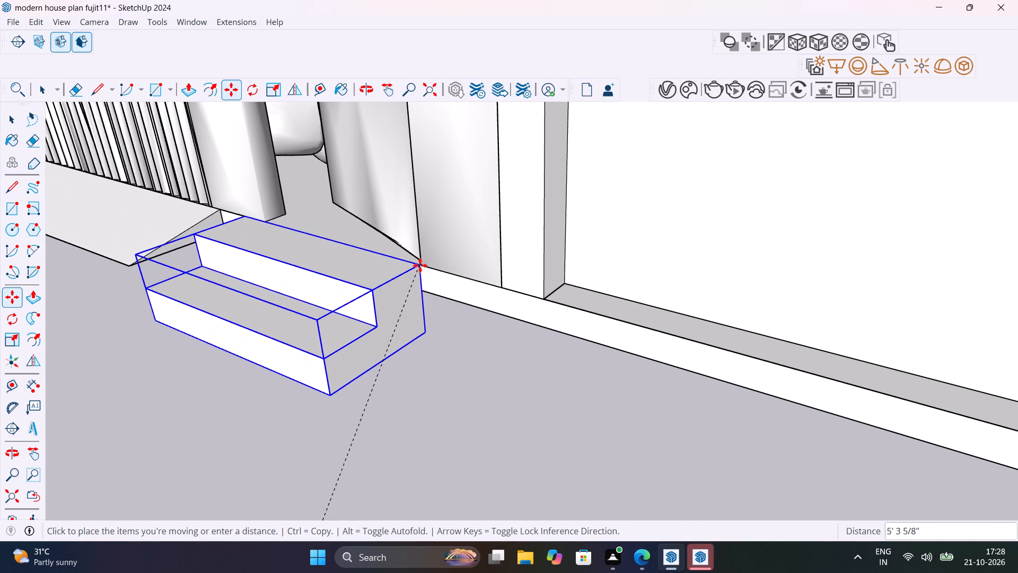
left_click(421, 265)
scroll(428, 300, "down", 13)
middle_click_drag(437, 345, 554, 325)
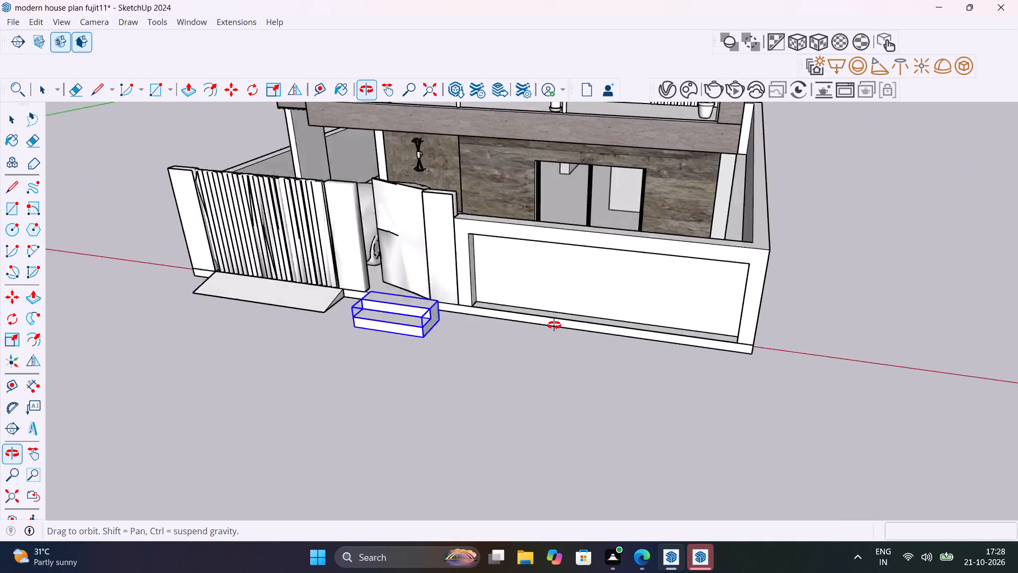
middle_click_drag(554, 325, 602, 361)
key("space")
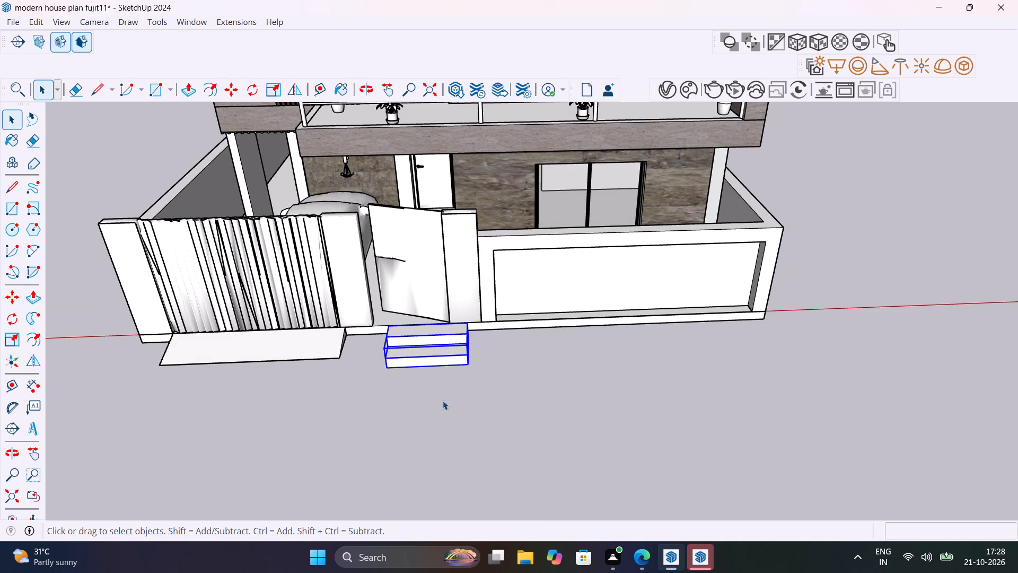
Move the stair about 1' 8 1/8" so its rear top corner meets the gate pillar's base corner on the ramp side.
middle_click_drag(353, 371, 589, 368)
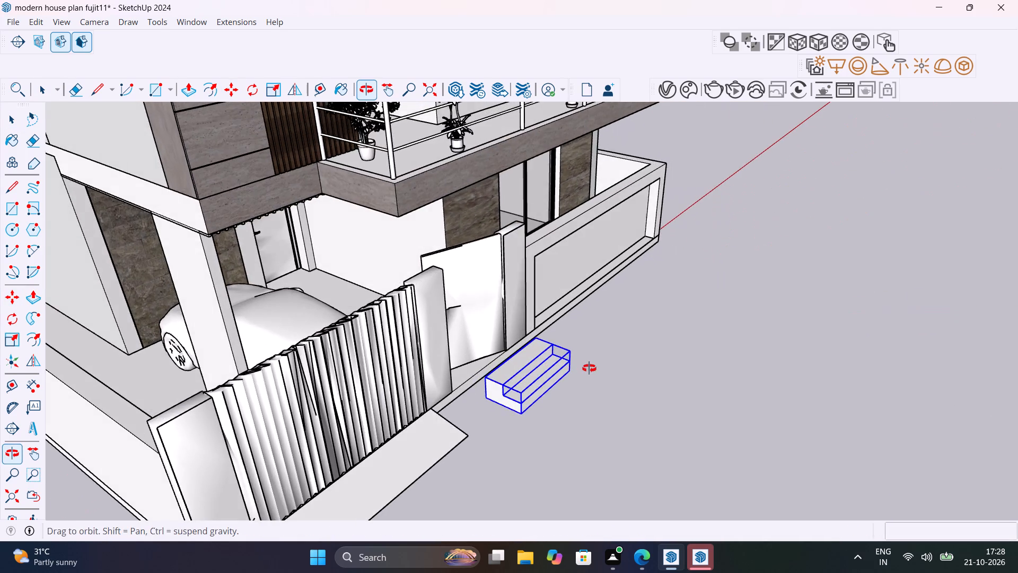
middle_click_drag(589, 368, 590, 368)
scroll(498, 380, "up", 16)
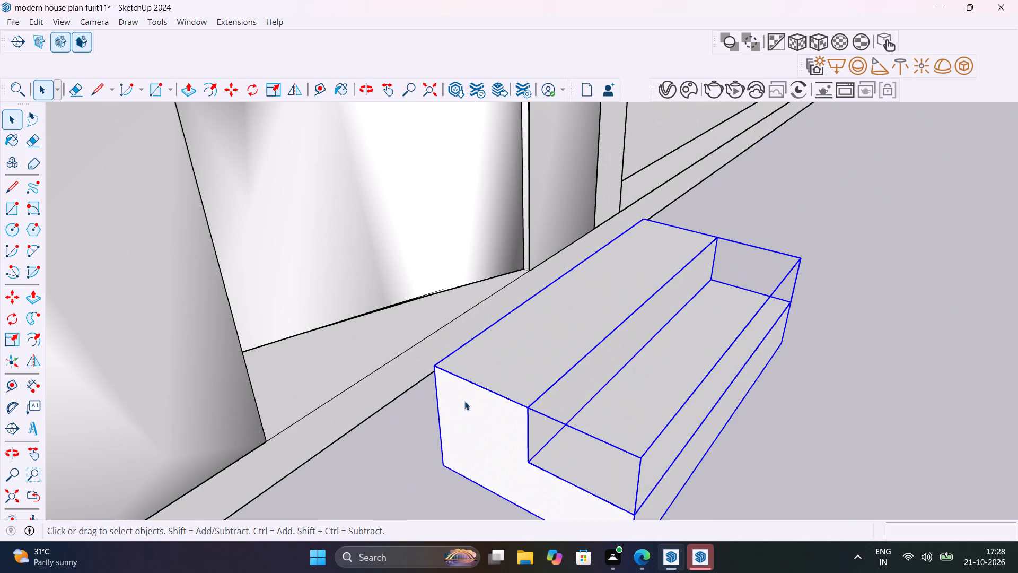
middle_click_drag(464, 401, 738, 262)
scroll(738, 262, "up", 1)
key("m")
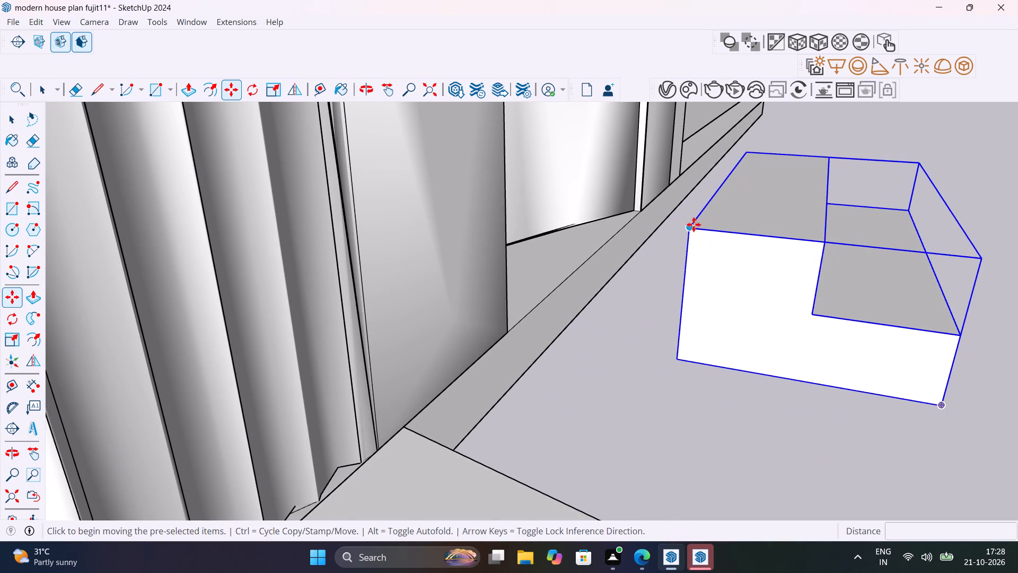
left_click(691, 225)
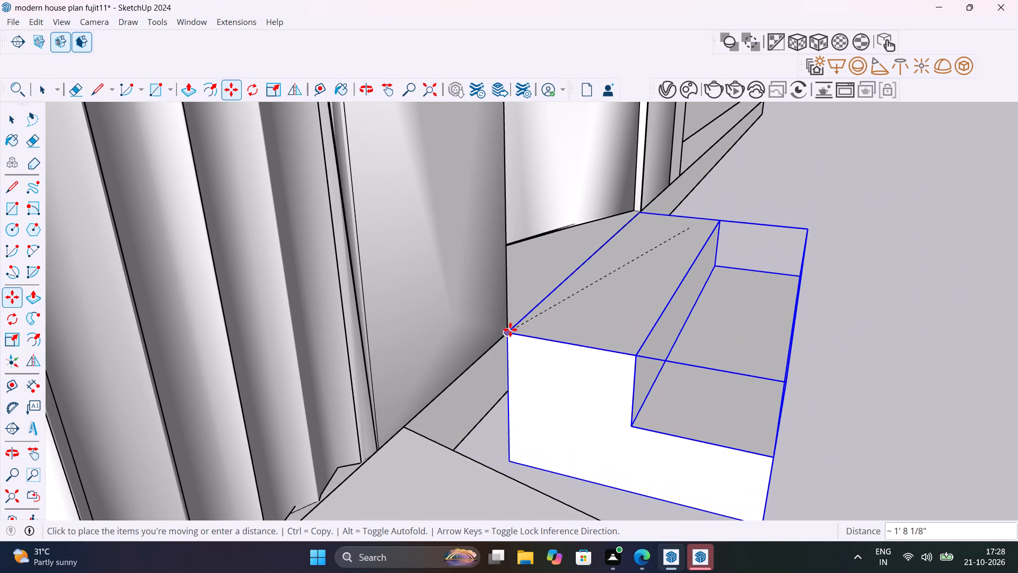
left_click(510, 329)
scroll(644, 361, "down", 12)
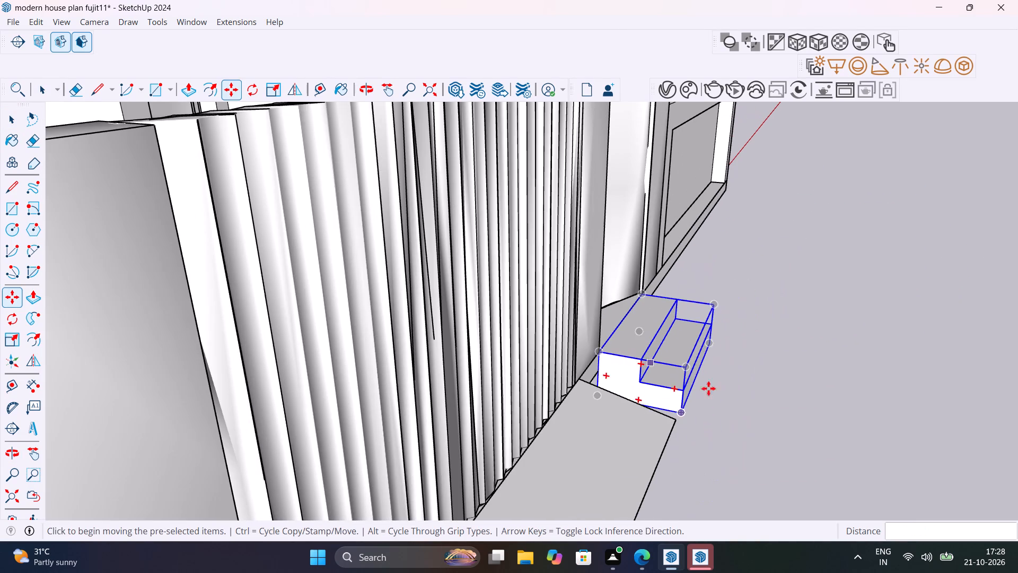
key("space")
left_click(745, 381)
Inside the stair group, push the upper tread's top face down about 4 1/8".
middle_click_drag(748, 376, 289, 315)
scroll(694, 375, "down", 1)
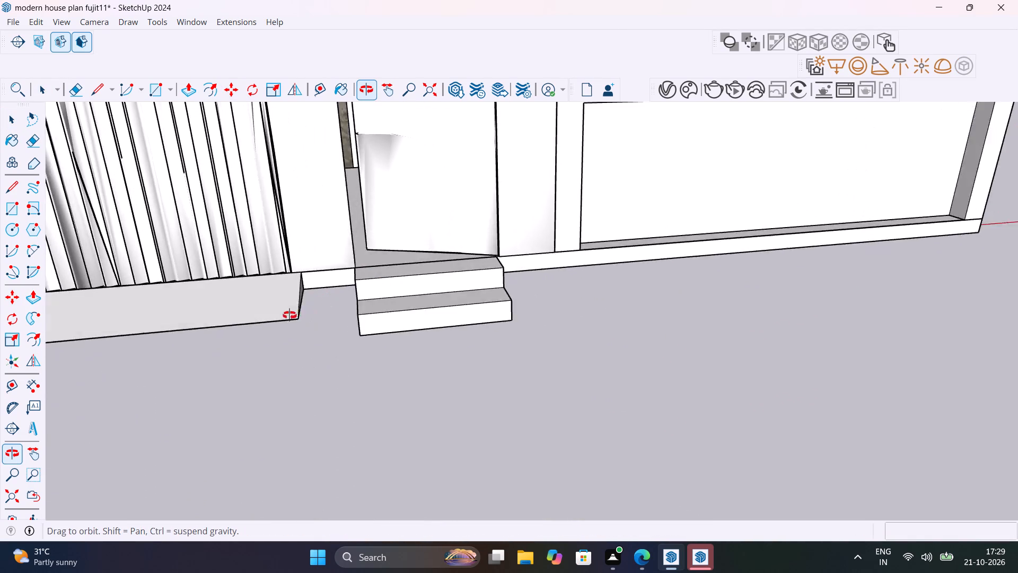
middle_click_drag(289, 315, 352, 349)
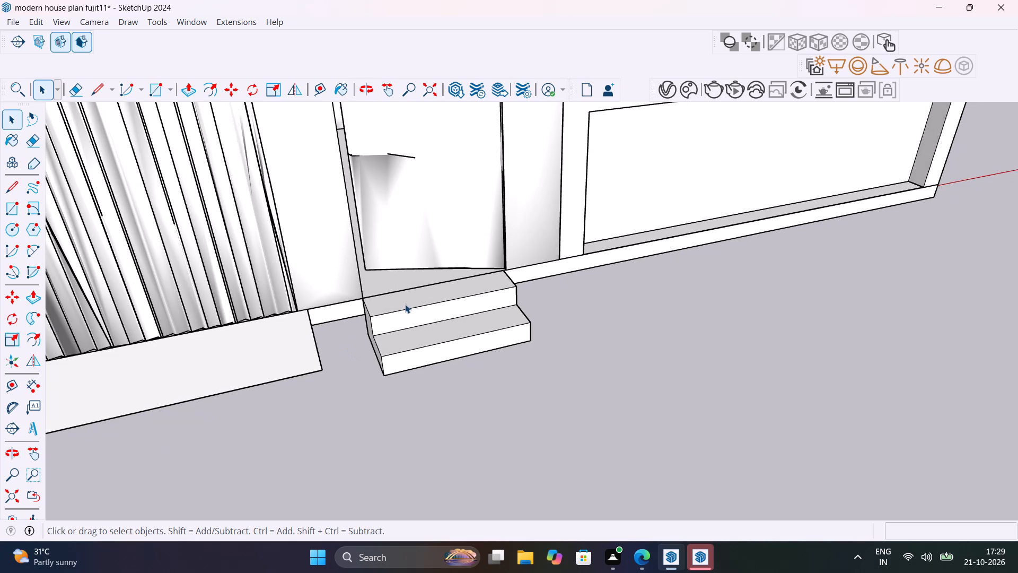
left_click(405, 304)
middle_click_drag(408, 303, 441, 325)
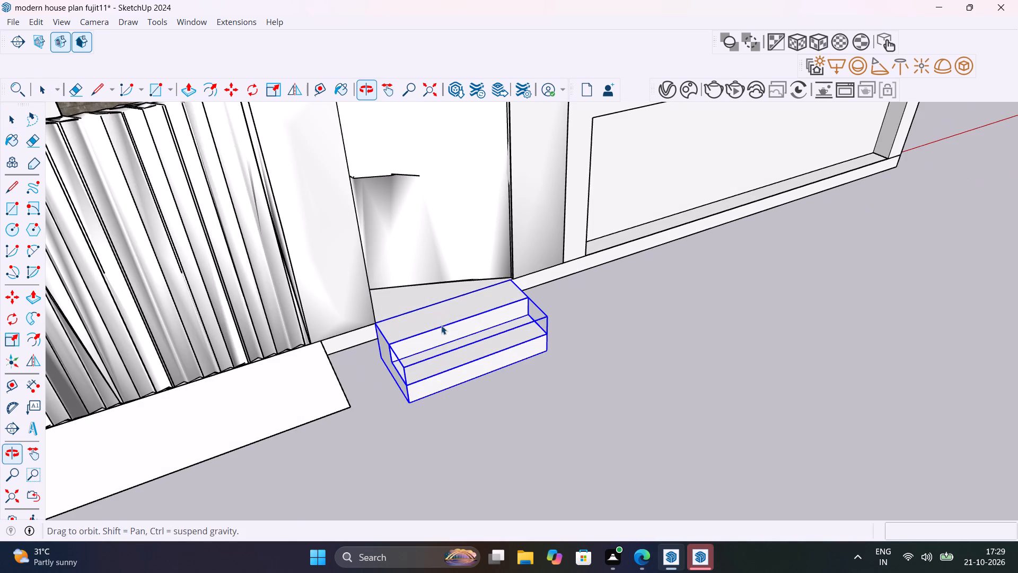
middle_click_drag(441, 325, 441, 325)
double_click(433, 325)
left_click(416, 323)
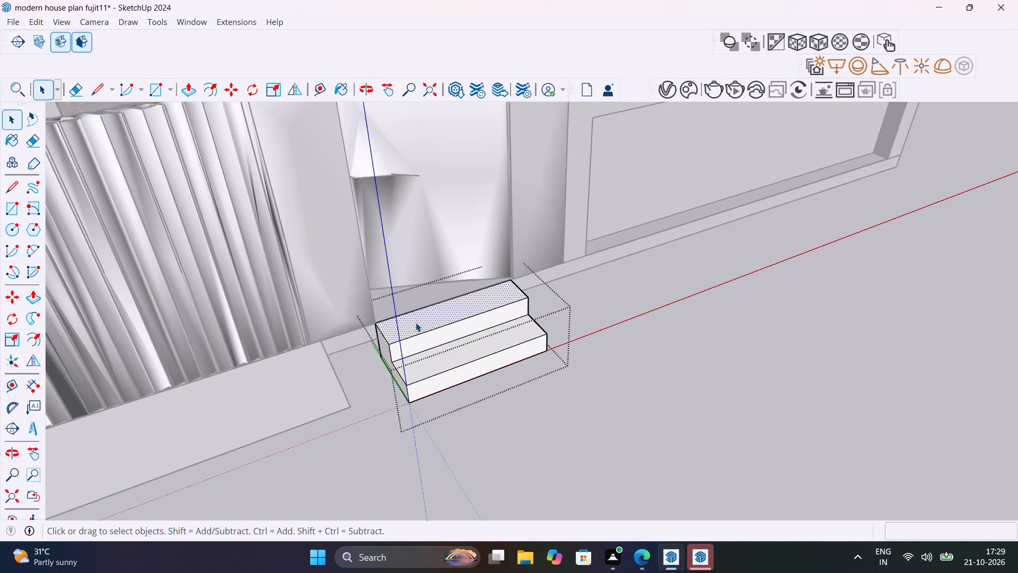
key("p")
left_click(416, 323)
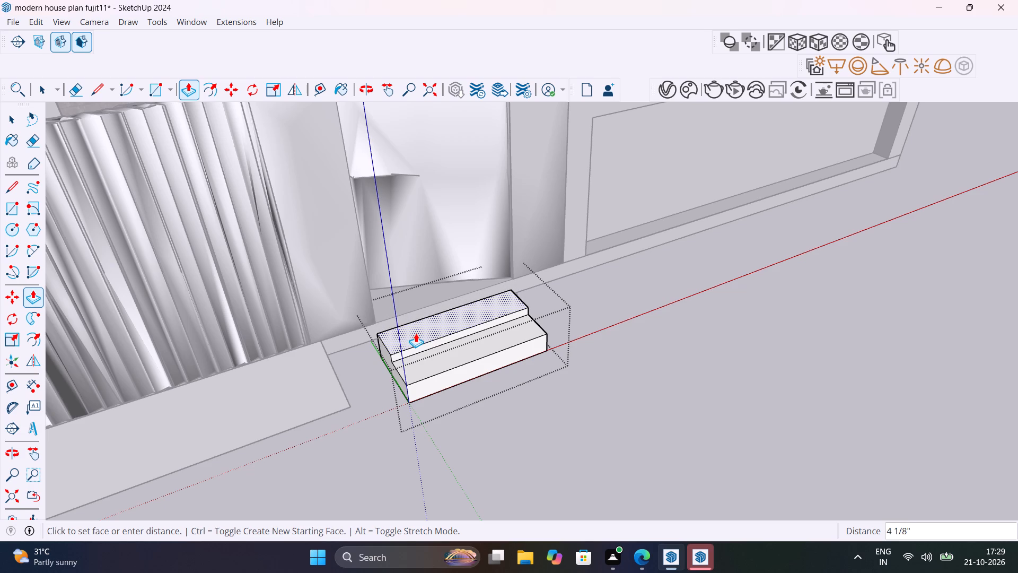
left_click(416, 333)
key("space")
Push the lower tread's top face down about 3 5/8".
left_click(434, 359)
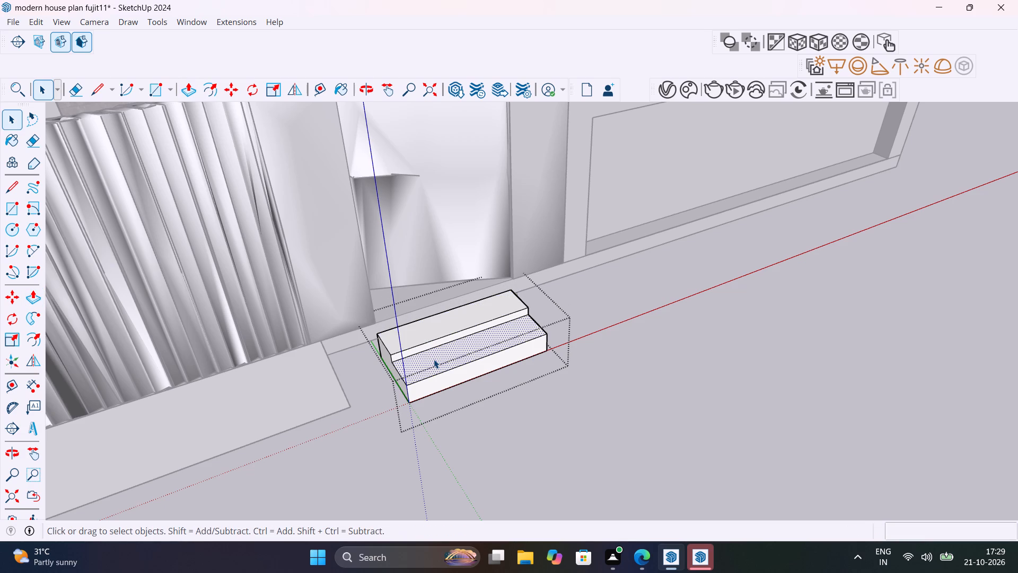
key("p")
left_click(434, 359)
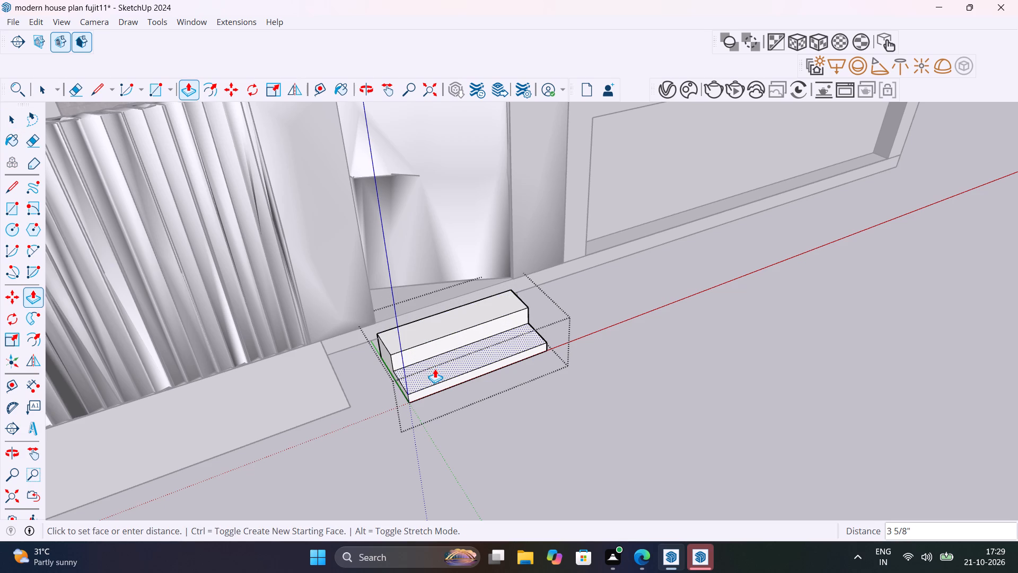
left_click(435, 369)
key("space")
Push the upper tread's top face slightly further down and close the stair group.
left_click(418, 339)
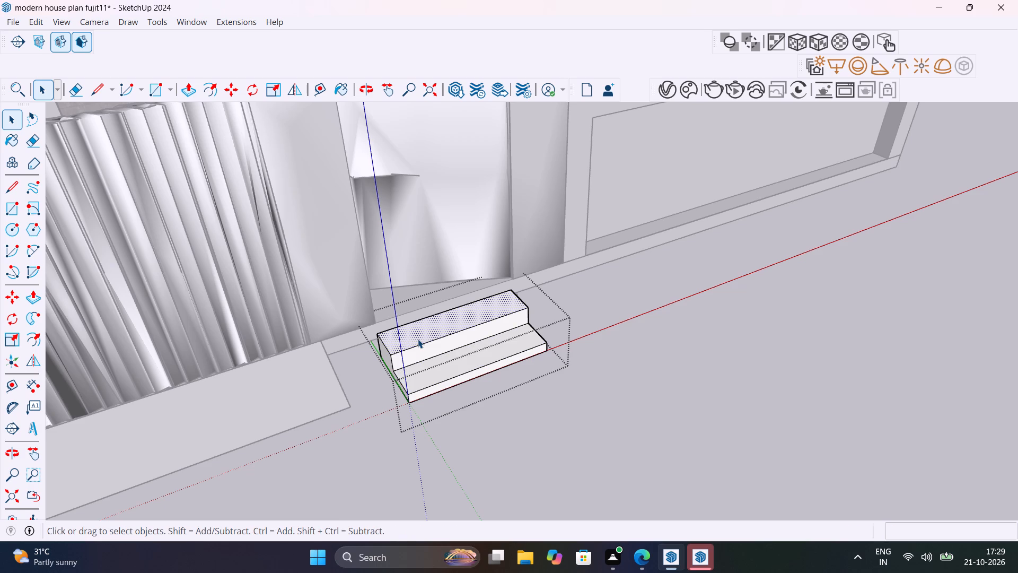
key("p")
left_click(418, 339)
left_click(419, 347)
key("space")
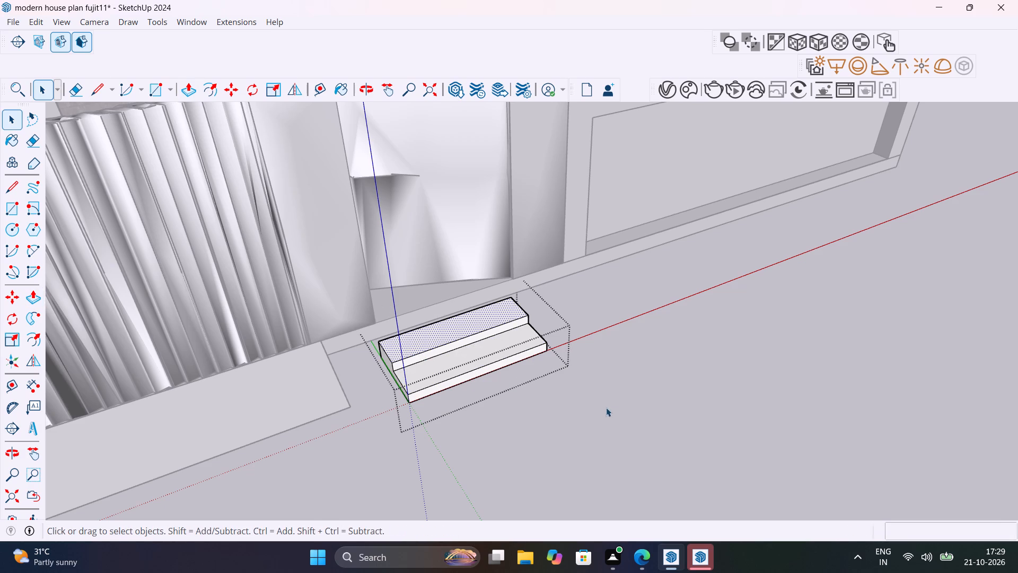
left_click(627, 410)
Move the lowered stair about 7 5/16" so its rear top corner meets the pillar's base corner on the slab edge.
middle_click_drag(530, 418, 699, 368)
scroll(513, 354, "up", 9)
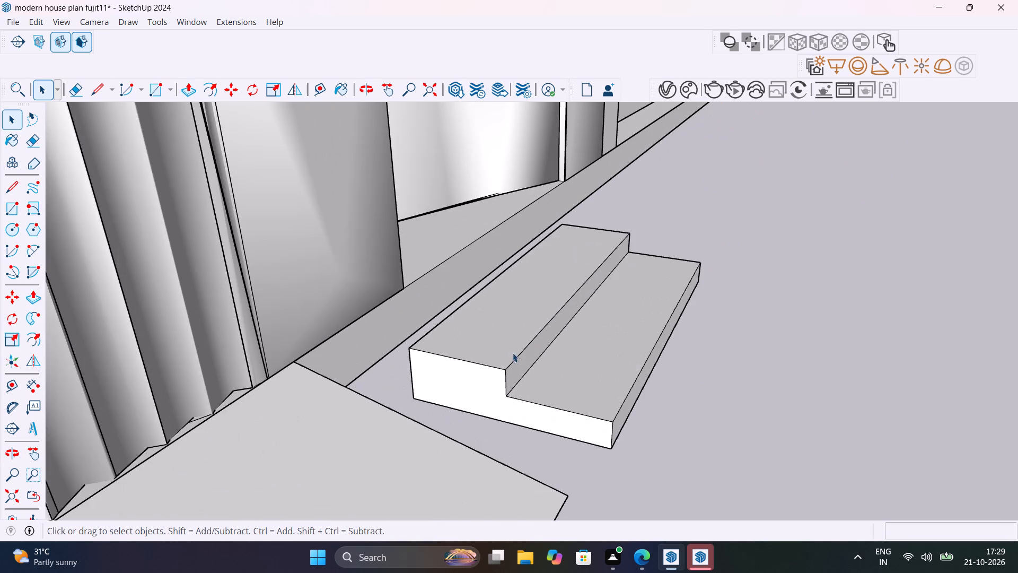
left_click(441, 375)
key("m")
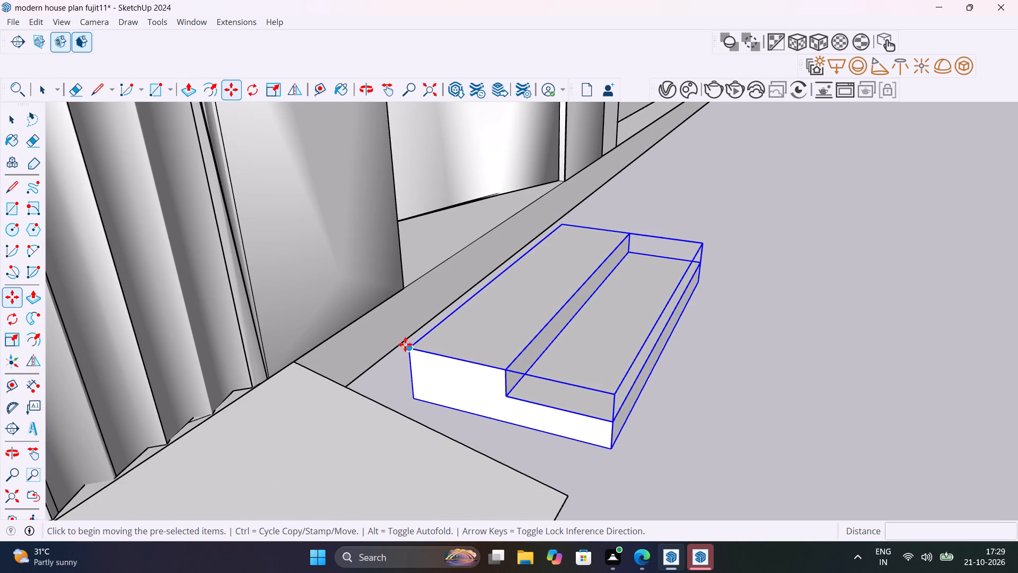
left_click(407, 348)
left_click(405, 291)
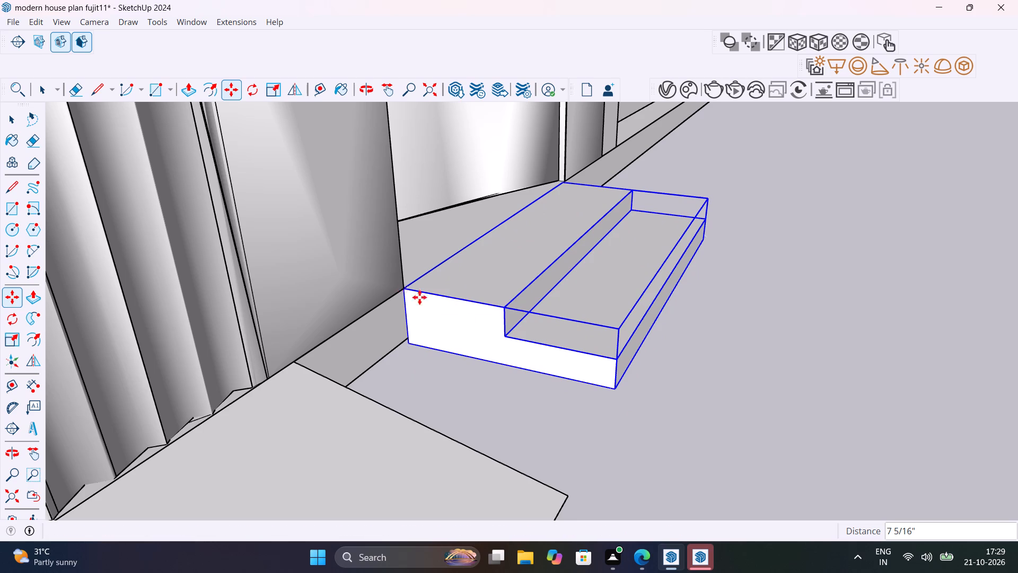
key("space")
left_click(679, 381)
middle_click_drag(715, 406, 394, 321)
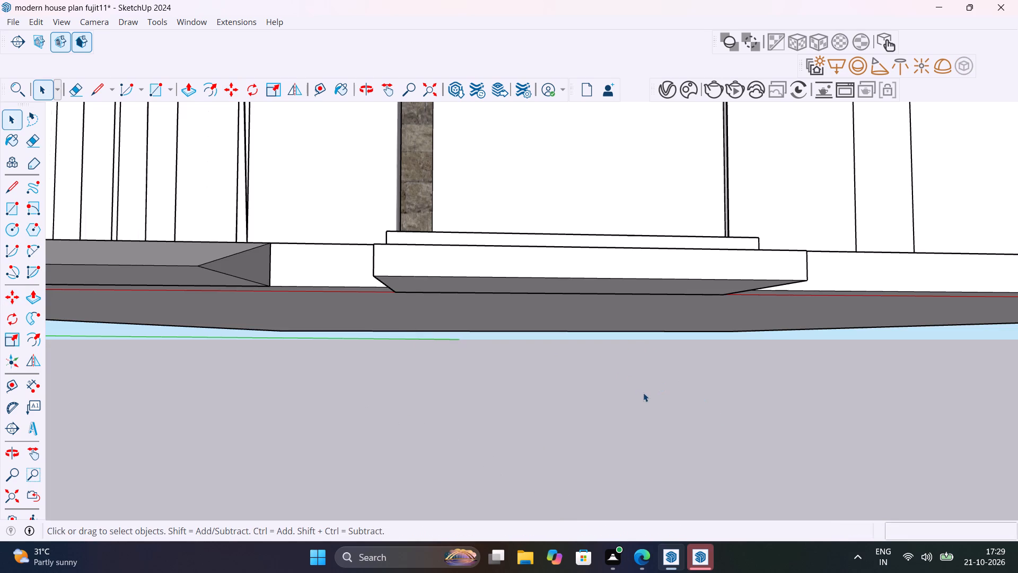
Draw a ground rectangle about 17' 7/8" by 2' 5/16" from the stair's rear corner along the front boundary wall.
middle_click_drag(547, 375, 551, 425)
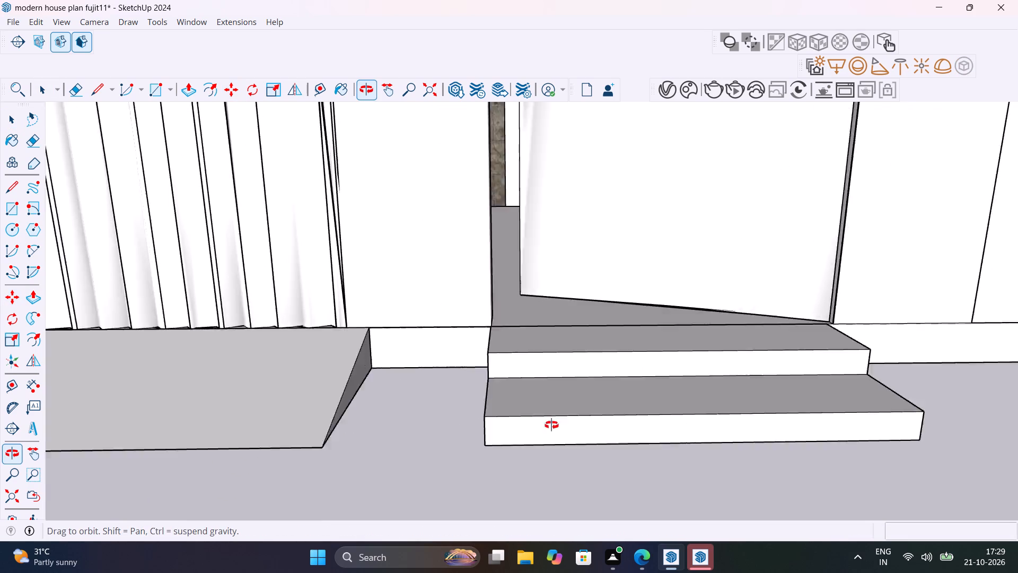
middle_click_drag(551, 425, 527, 441)
scroll(597, 431, "down", 12)
middle_click_drag(630, 443, 500, 411)
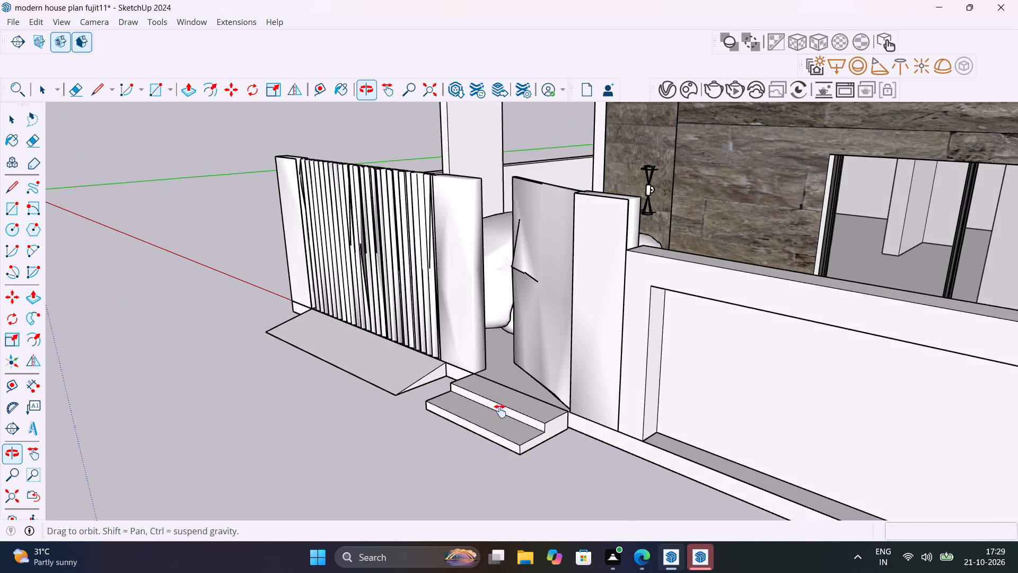
middle_click_drag(500, 411, 691, 398)
scroll(691, 398, "up", 1)
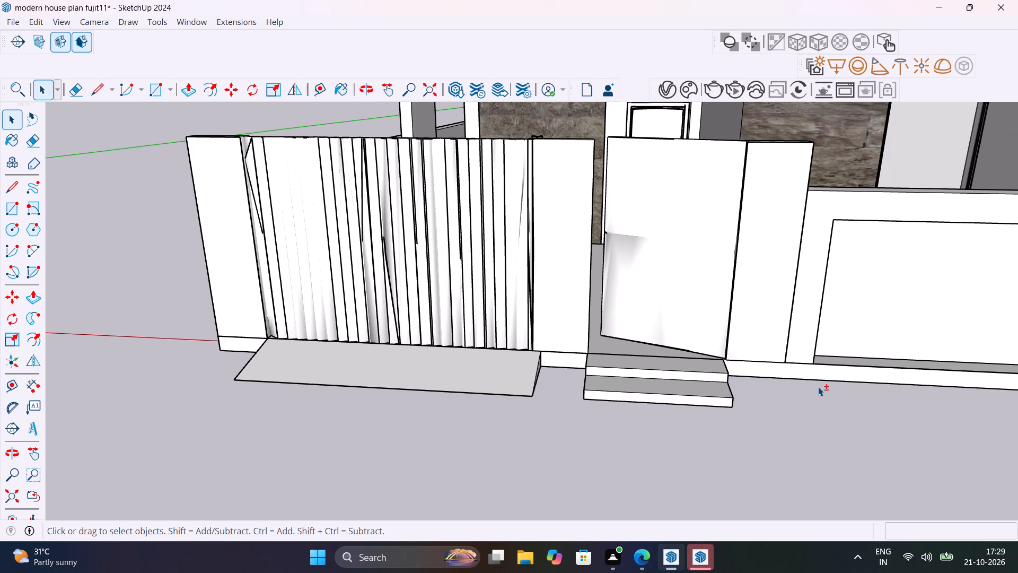
middle_click_drag(818, 387, 581, 435, "shift")
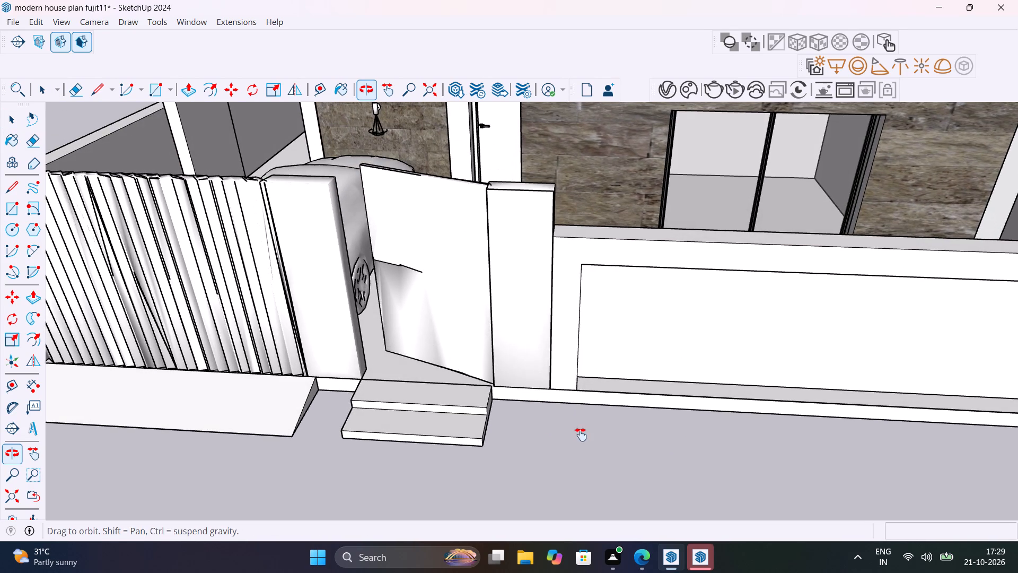
middle_click_drag(581, 435, 519, 396, "shift")
key("r")
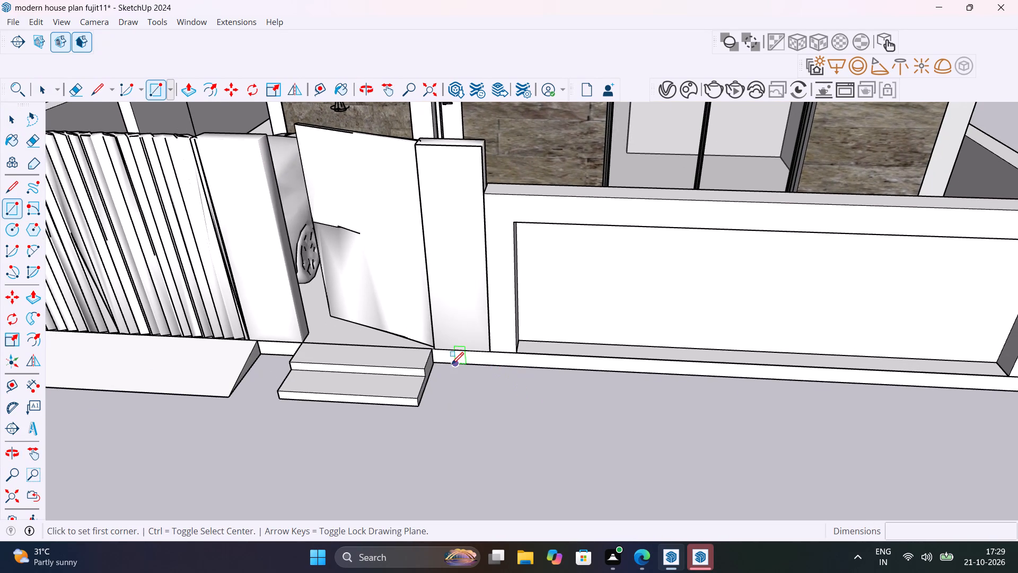
left_click(437, 365)
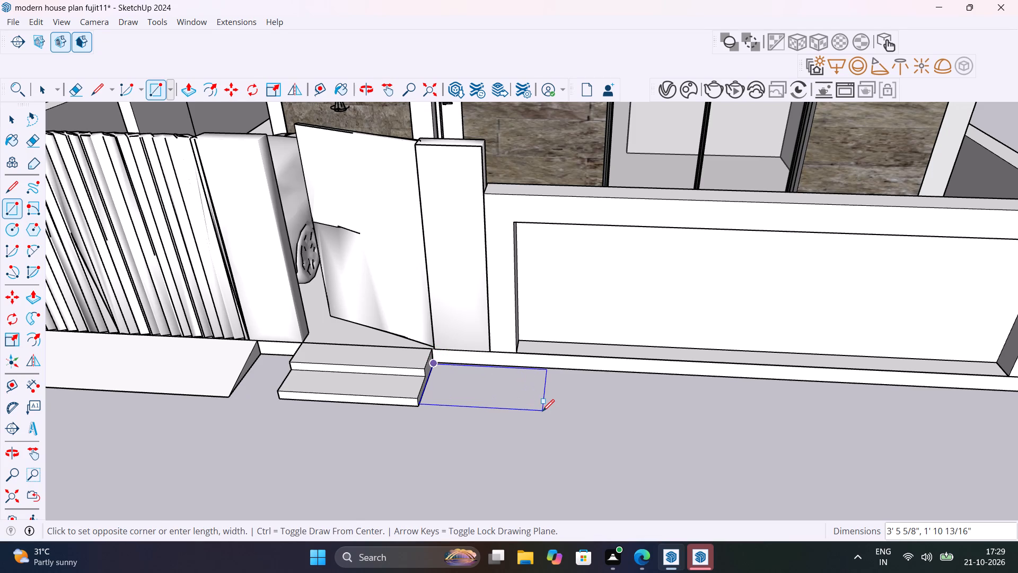
scroll(542, 411, "down", 6)
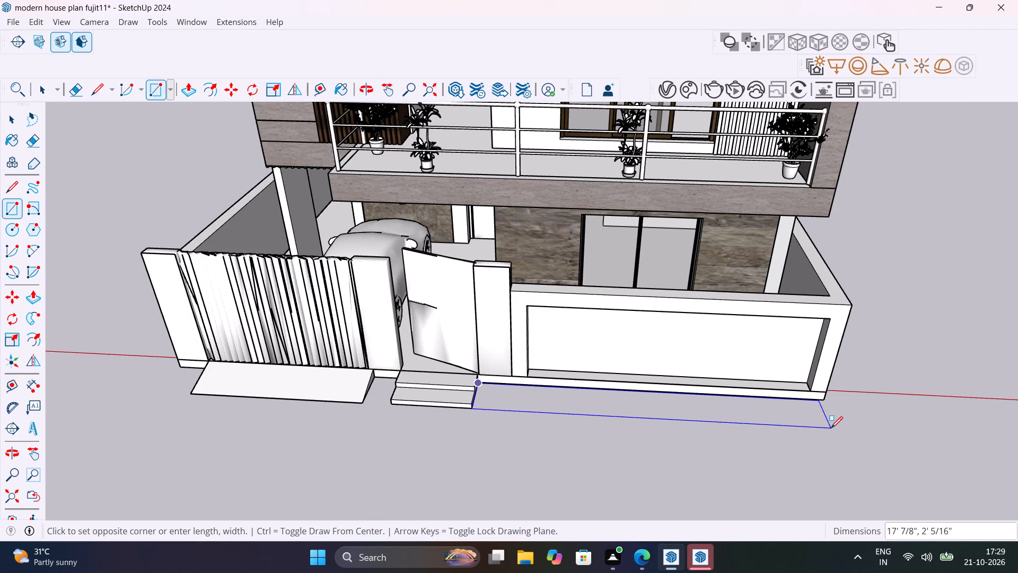
left_click(831, 428)
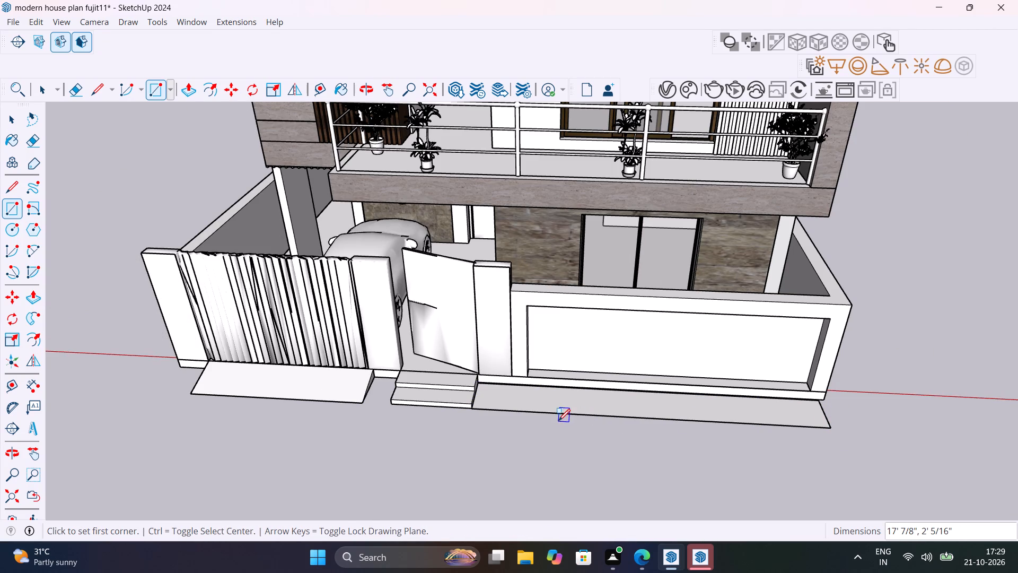
Pull the ground rectangle up about 8 7/16" to the base of the gate pillar at slab level.
scroll(550, 403, "up", 10)
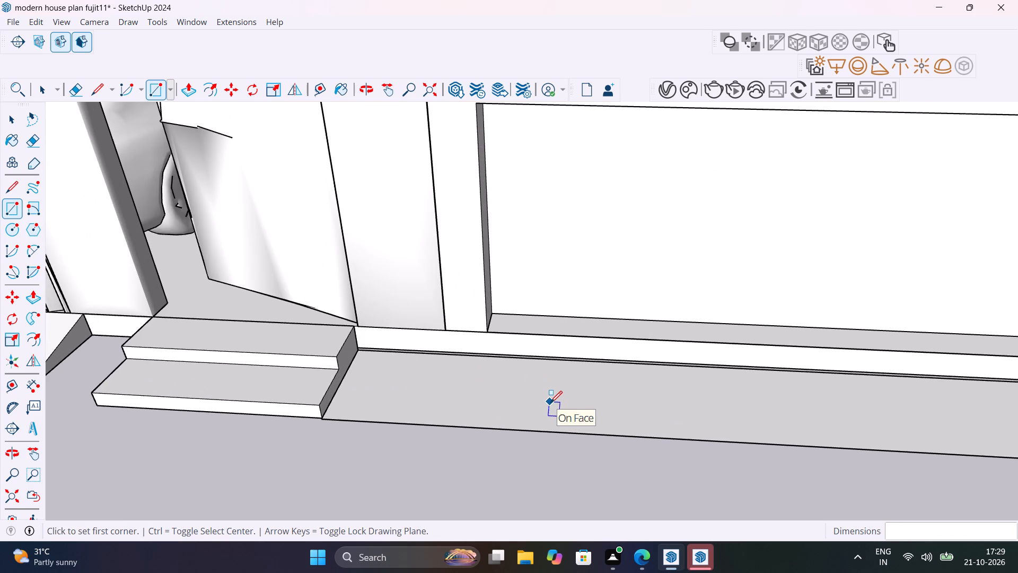
key("space")
left_click(550, 403)
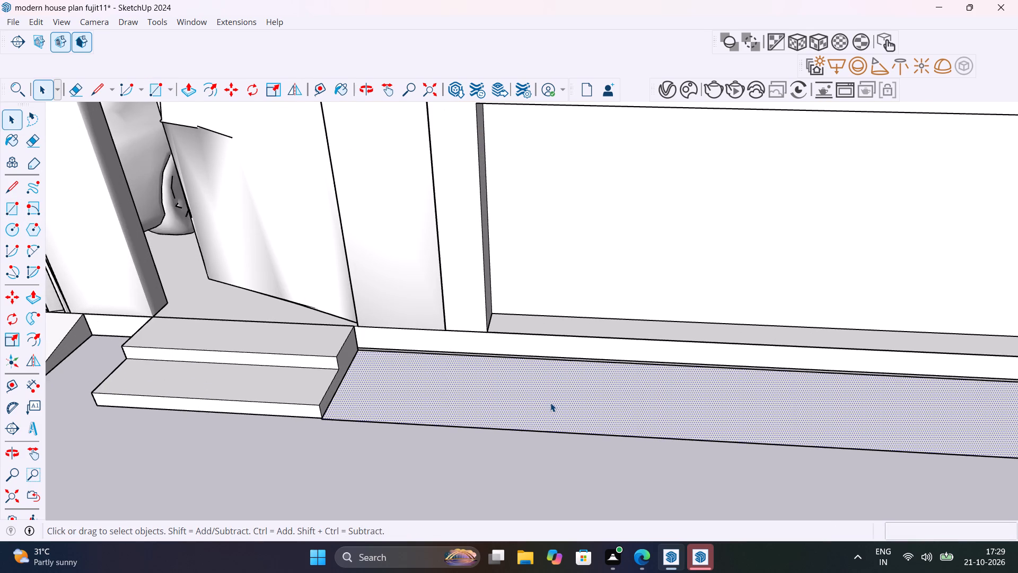
key("p")
left_click(550, 403)
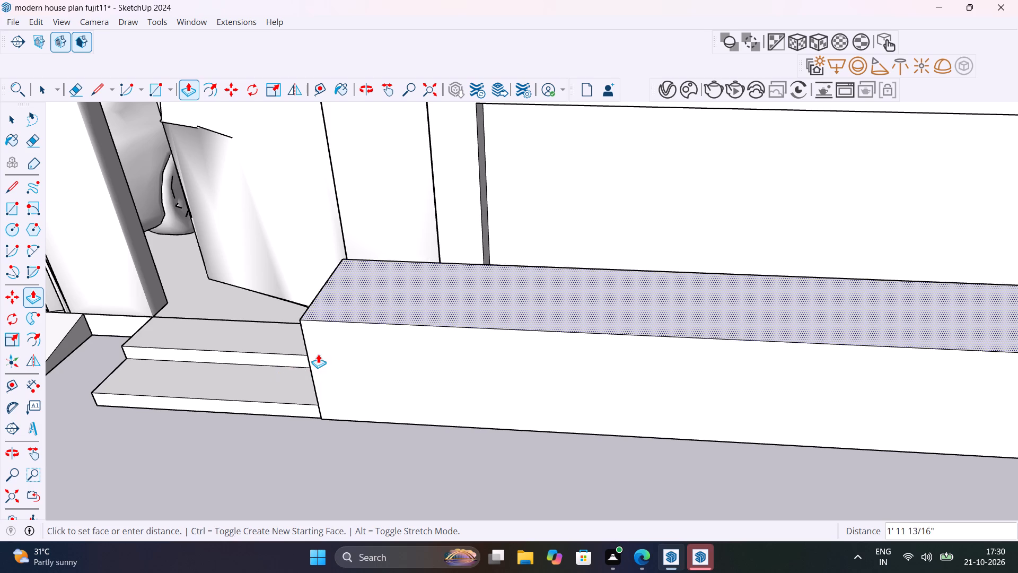
middle_click_drag(319, 354, 499, 360)
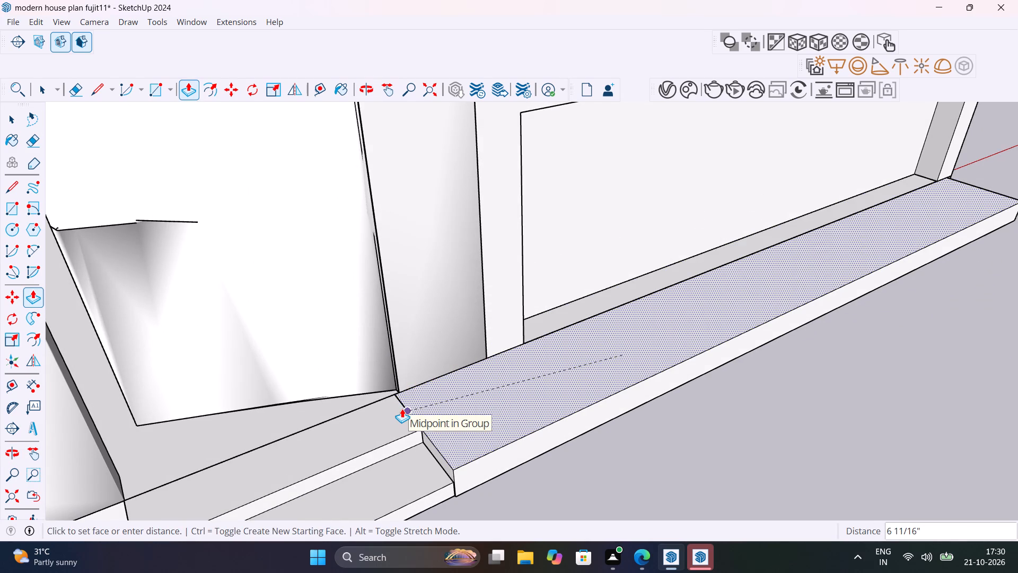
scroll(402, 409, "up", 5)
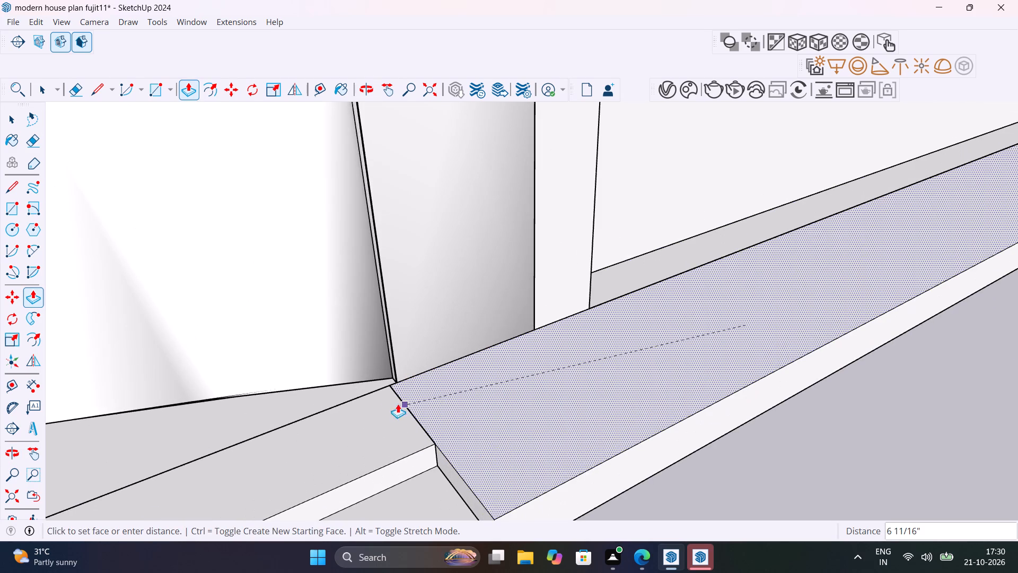
left_click(394, 372)
scroll(463, 426, "down", 11)
key("space")
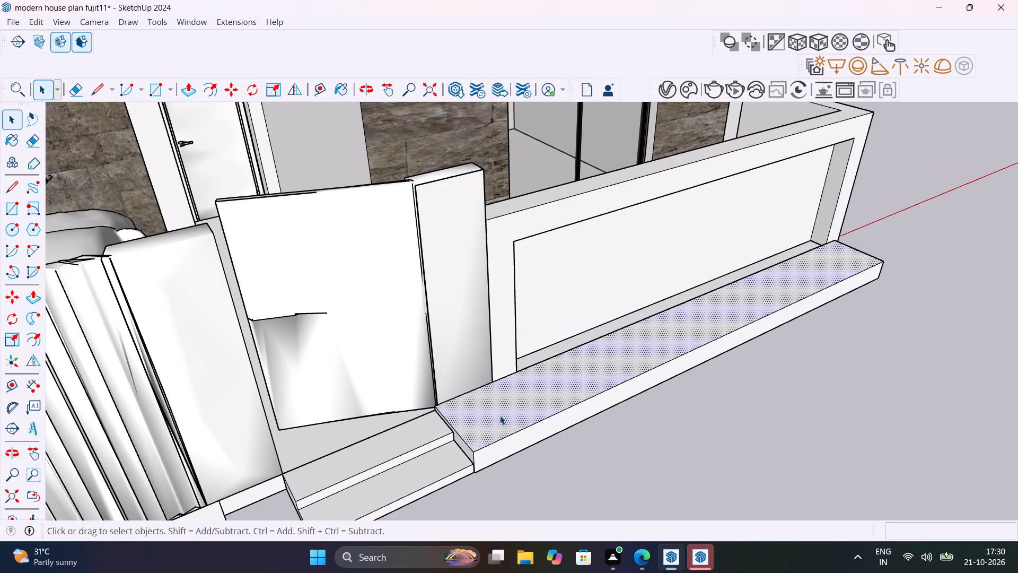
Offset the raised block's top face inward to form a narrow border.
left_click(500, 415)
key("f")
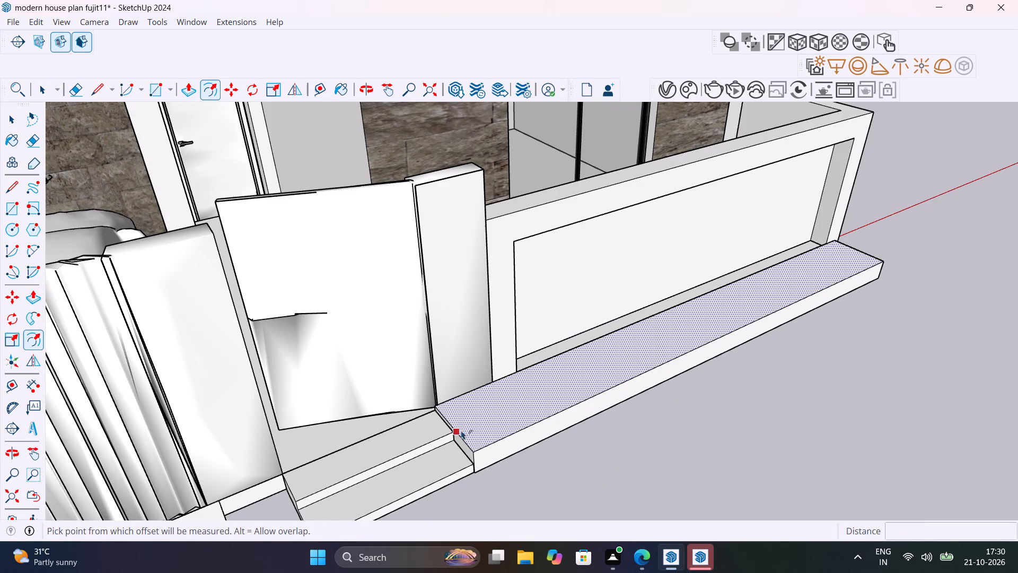
left_click_drag(460, 430, 468, 429)
scroll(464, 409, "up", 7)
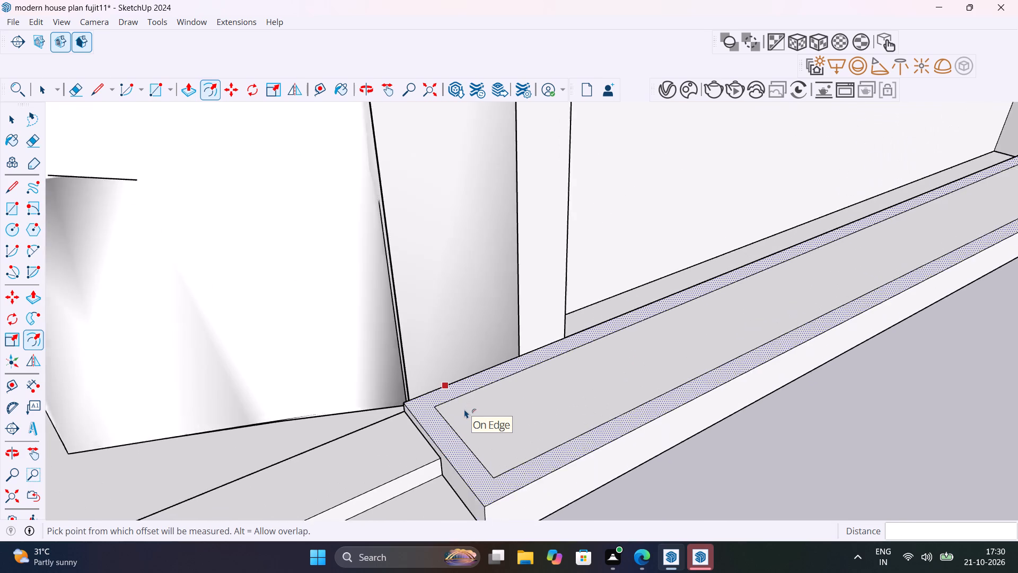
scroll(464, 409, "up", 3)
Move the offset's rear edge about 3 1/2" back onto the block's wall-side edge, leaving a border on three sides.
key("space")
left_click(445, 398)
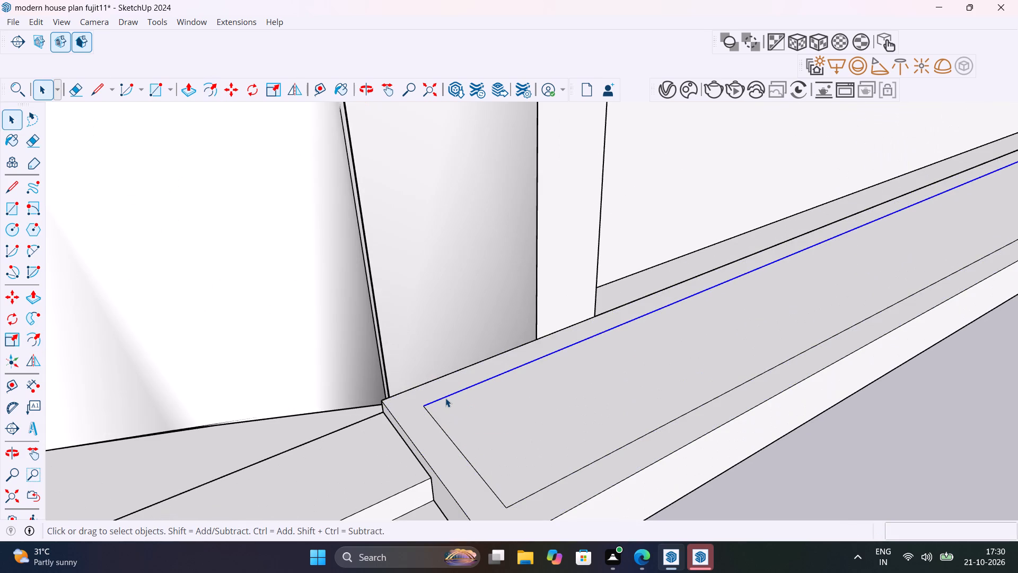
key("m")
left_click(426, 403)
left_click(407, 385)
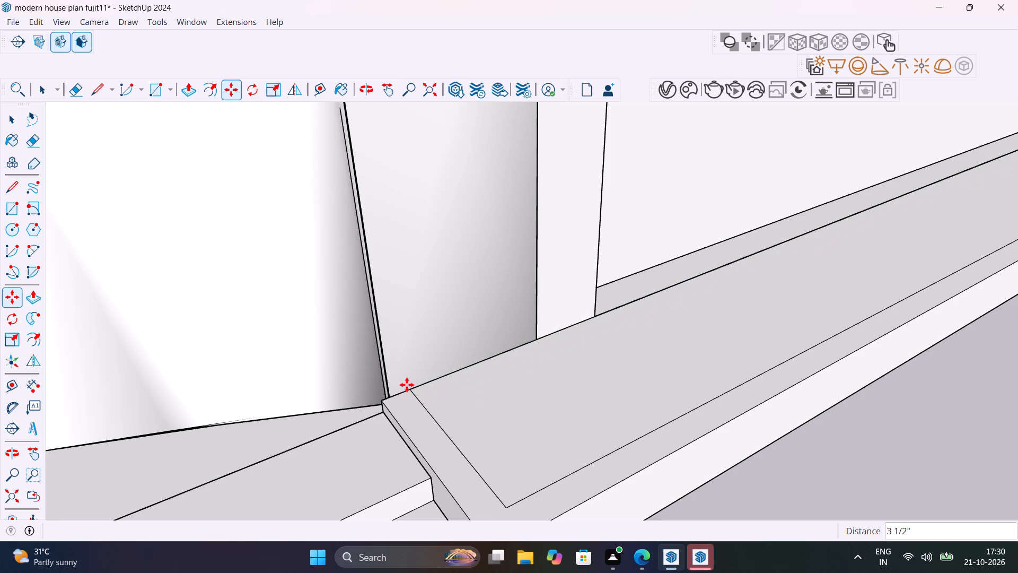
scroll(463, 420, "down", 9)
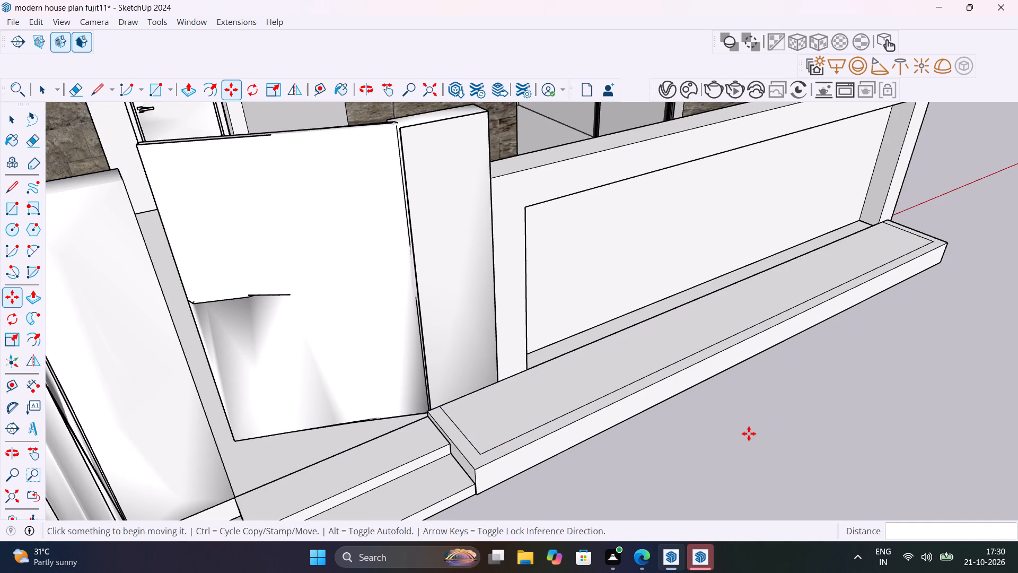
key("space")
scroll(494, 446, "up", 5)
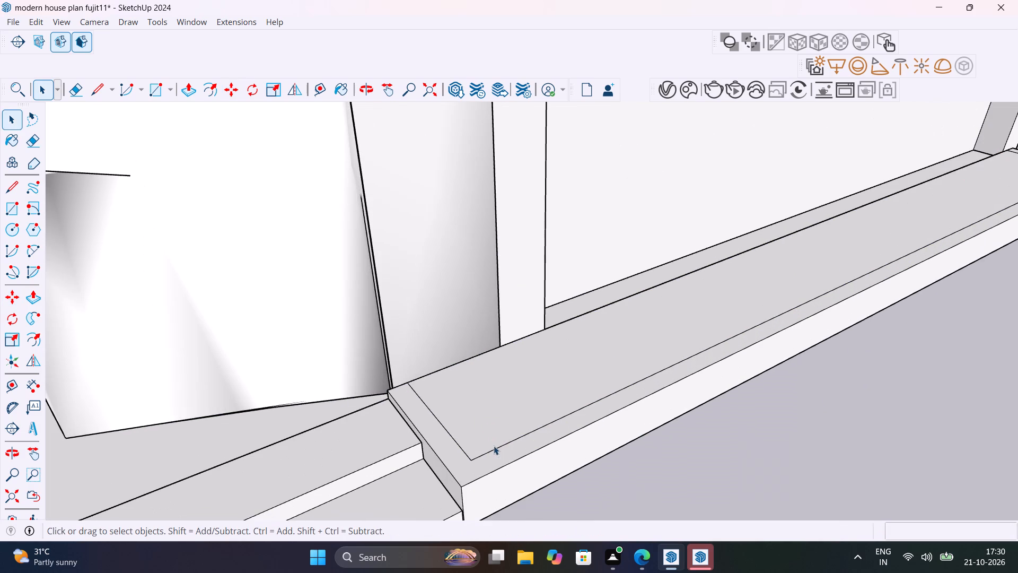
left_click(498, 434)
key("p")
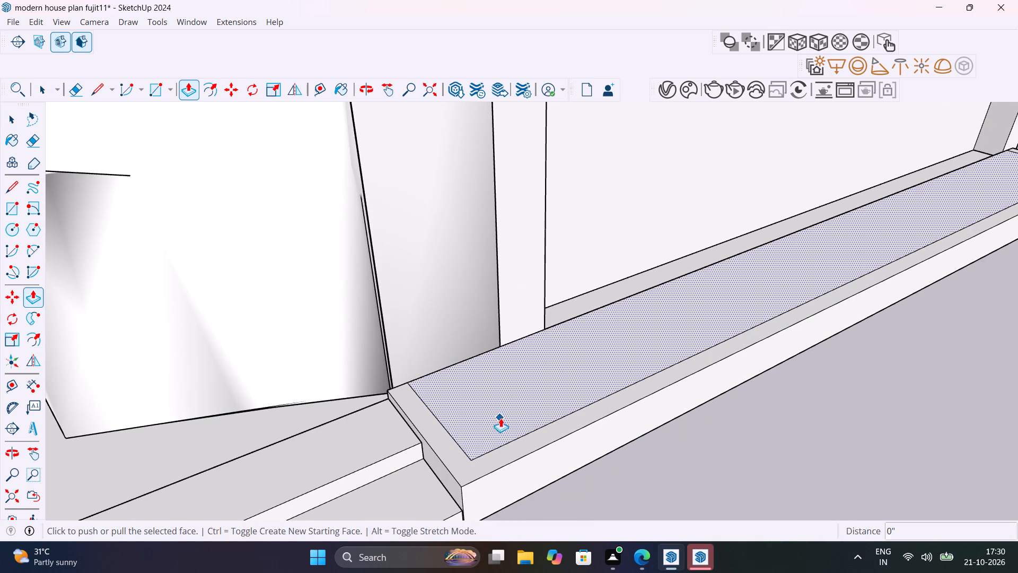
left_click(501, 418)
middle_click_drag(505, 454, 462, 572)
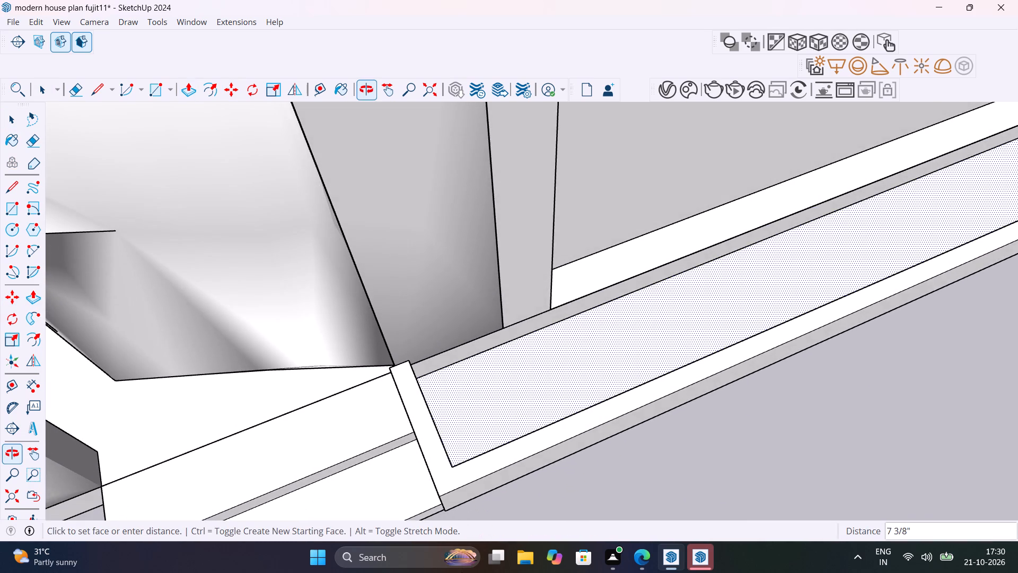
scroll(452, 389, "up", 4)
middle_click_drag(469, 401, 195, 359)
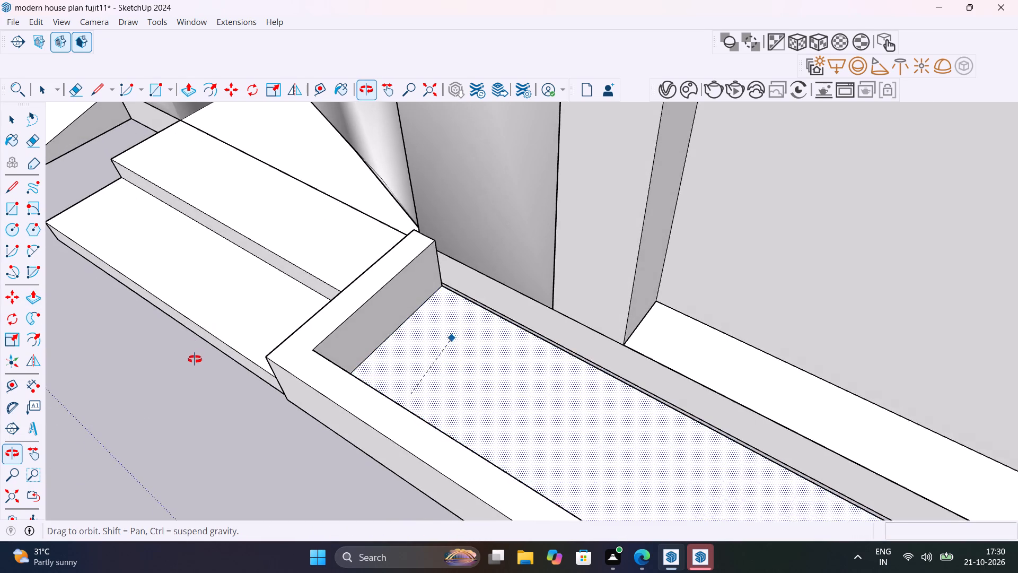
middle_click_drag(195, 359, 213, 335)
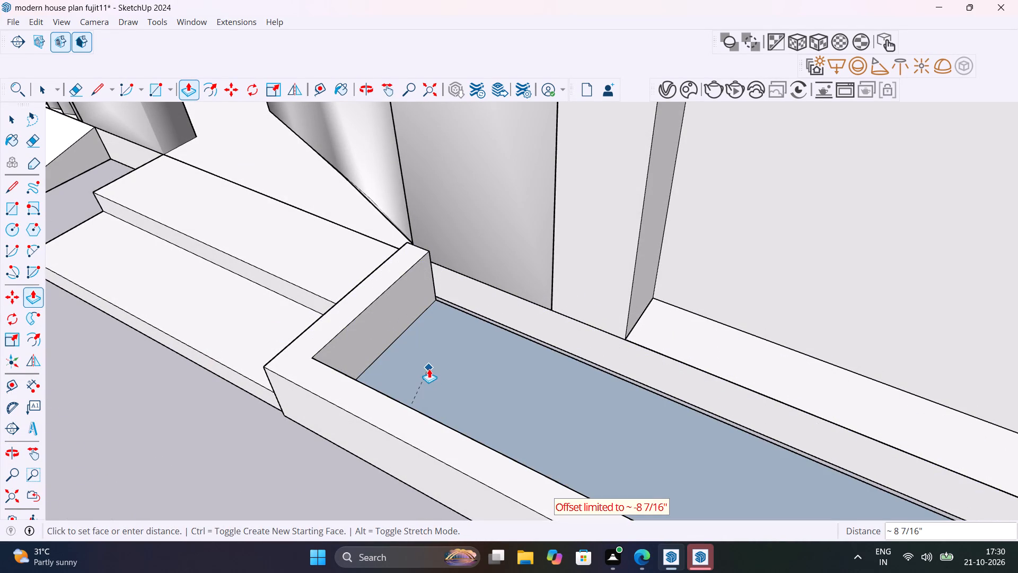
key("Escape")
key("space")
Measure the raised block's height at its front corner beside the stair.
middle_click_drag(439, 398, 569, 285)
left_click(33, 379)
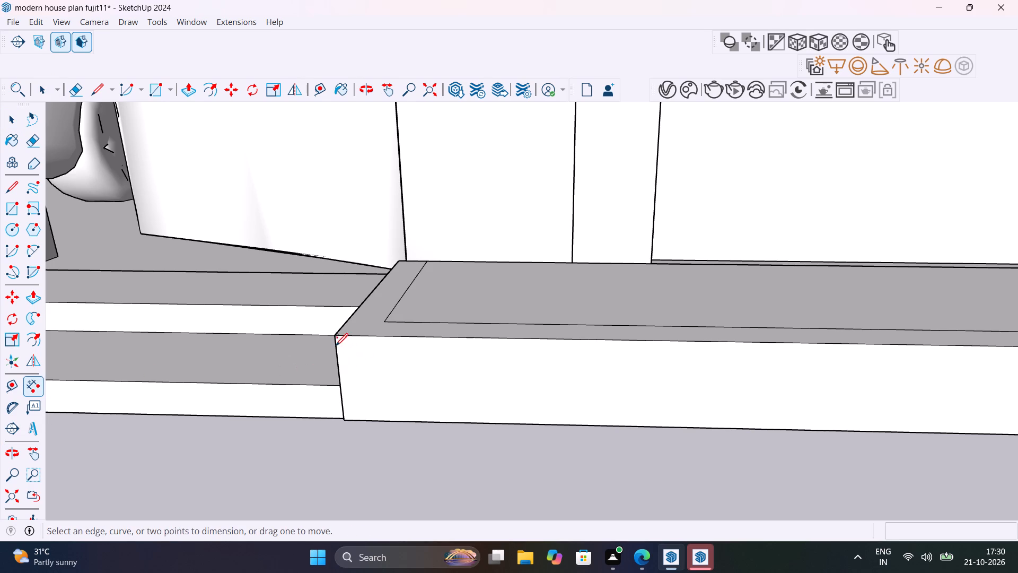
left_click(334, 338)
left_click(343, 415)
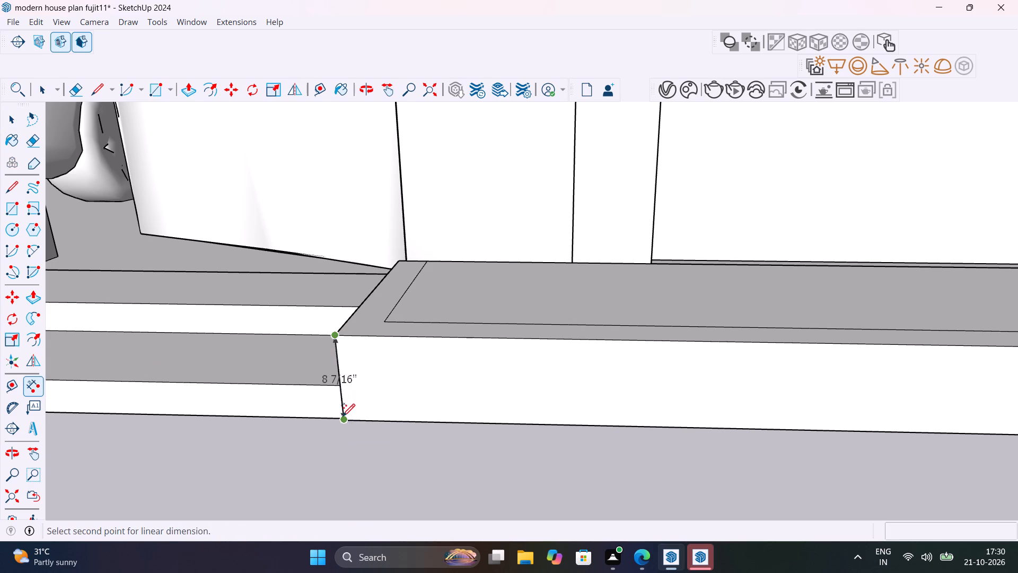
key("Escape")
key("space")
Push the inner top face down 7" to hollow the block into a trough, after trying depths of 5" and 6".
middle_click_drag(437, 415, 422, 531)
left_click(539, 333)
key("p")
left_click(539, 334)
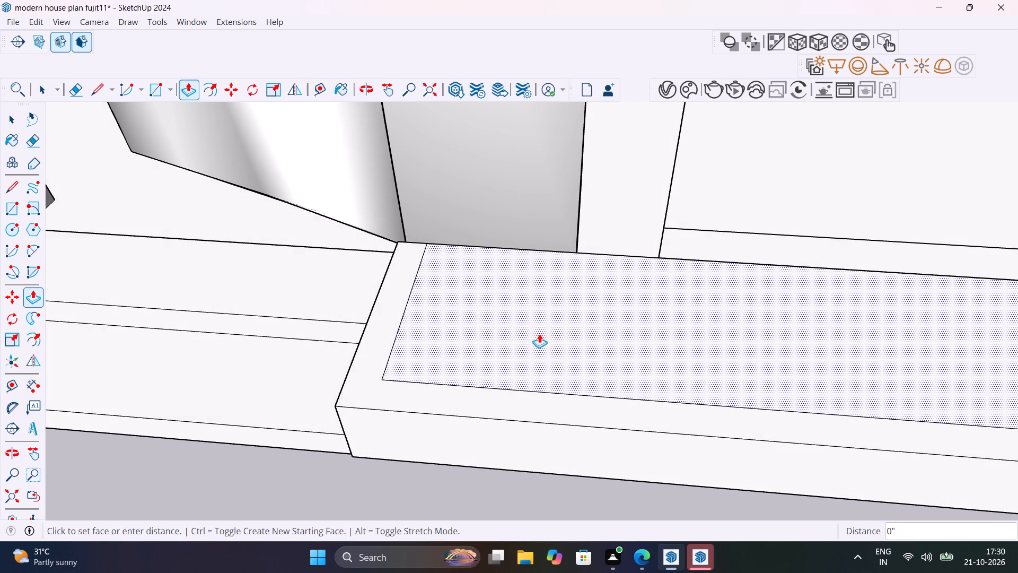
type("5\"")
key("Return")
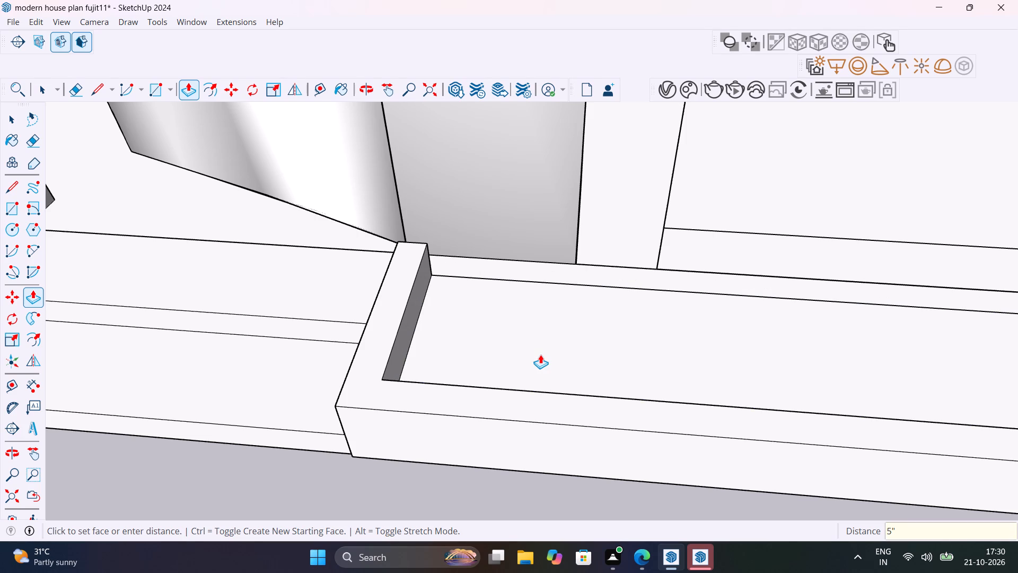
type("6\"")
key("Return")
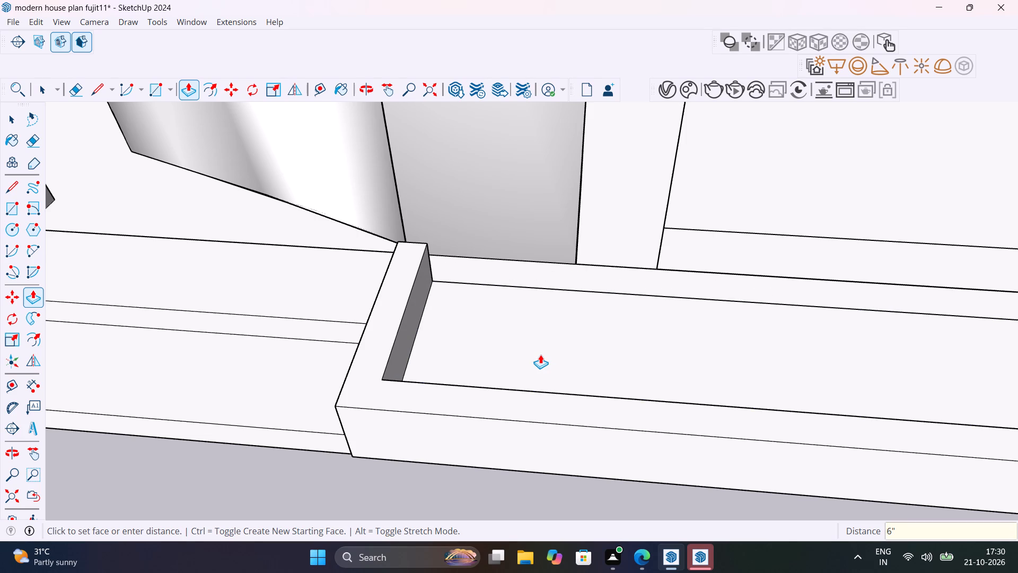
type("7\"")
key("Return")
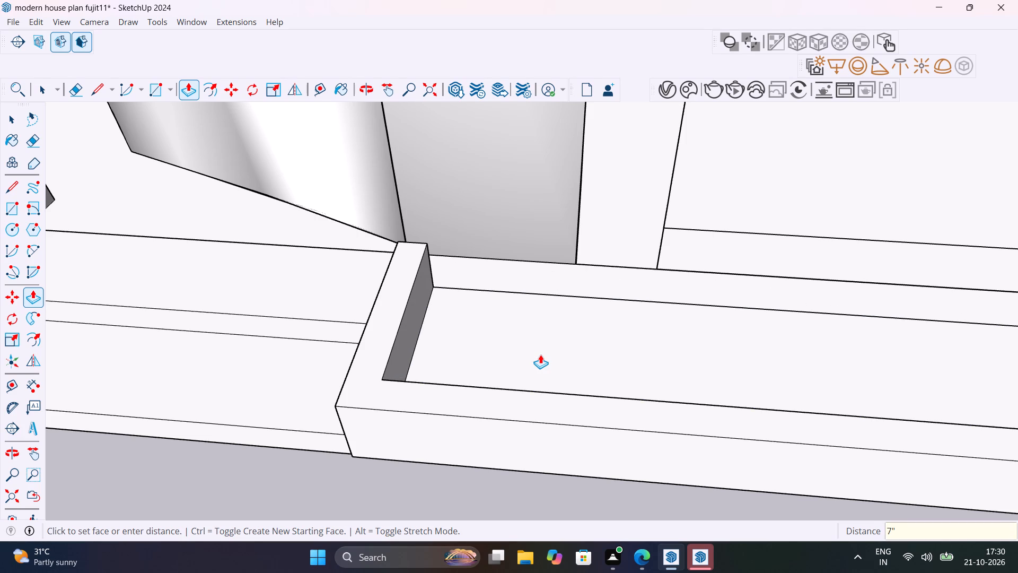
key("space")
Examine the hollowed trough and the recessed boundary wall panel behind it from several angles.
scroll(540, 354, "down", 18)
middle_click_drag(646, 414, 690, 350)
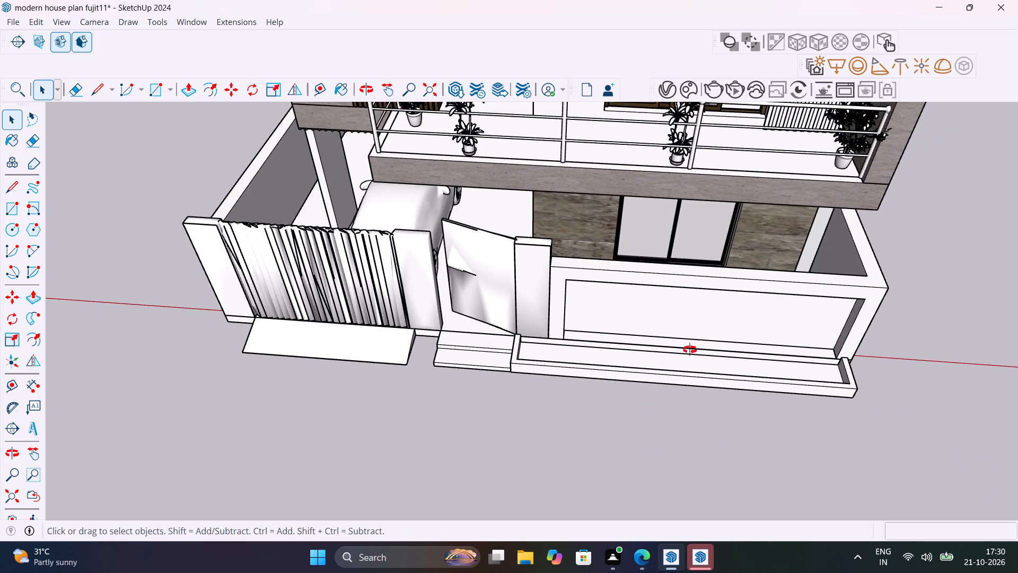
middle_click_drag(690, 350, 762, 313)
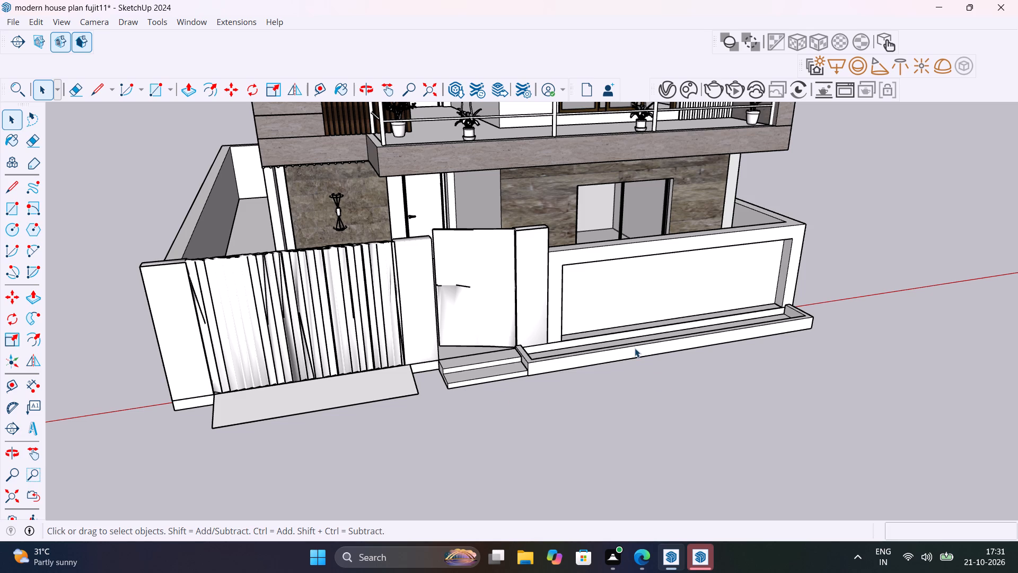
scroll(719, 279, "up", 6)
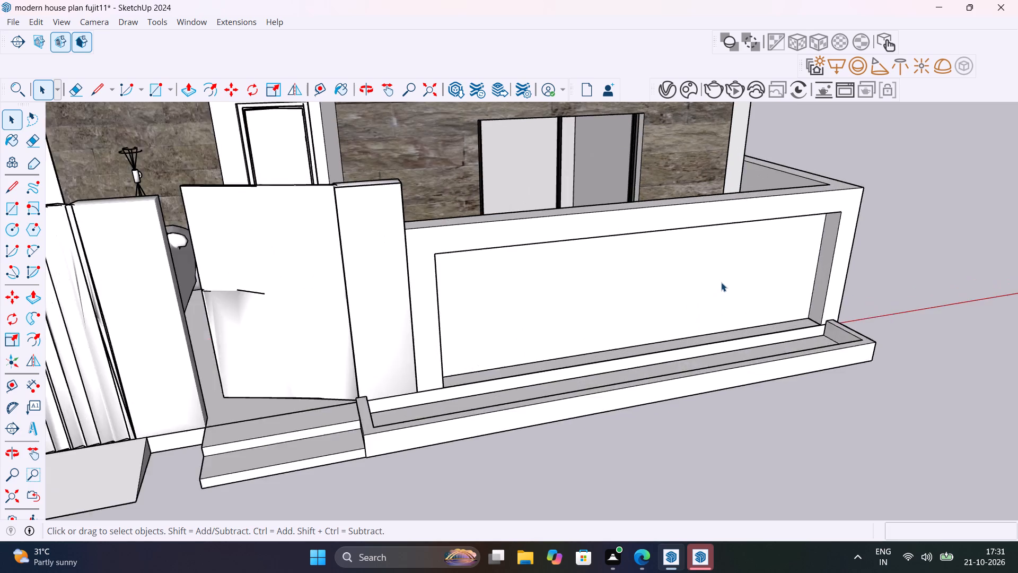
scroll(721, 282, "up", 2)
middle_click_drag(742, 294, 663, 274)
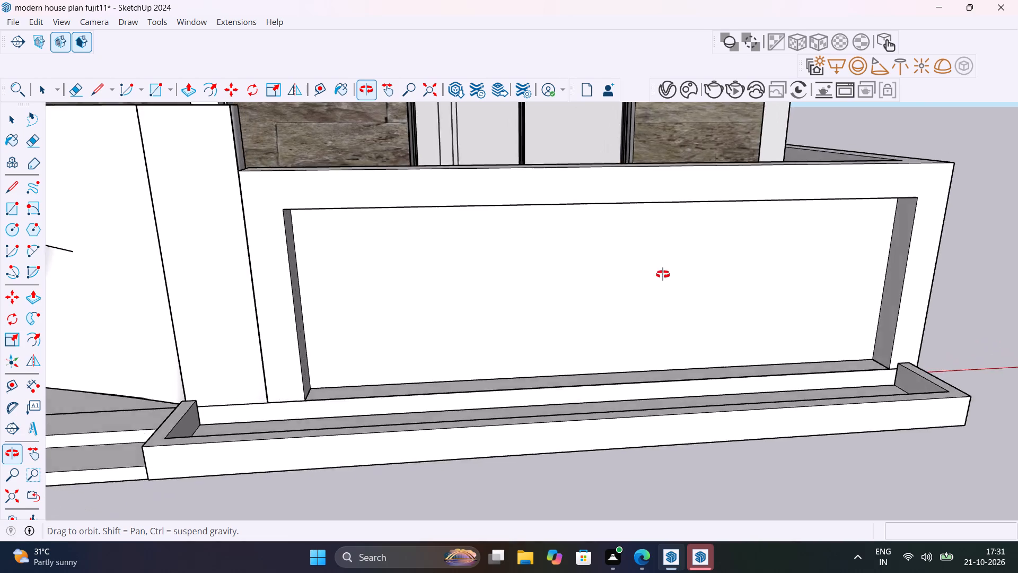
middle_click_drag(663, 274, 539, 294)
scroll(539, 294, "up", 1)
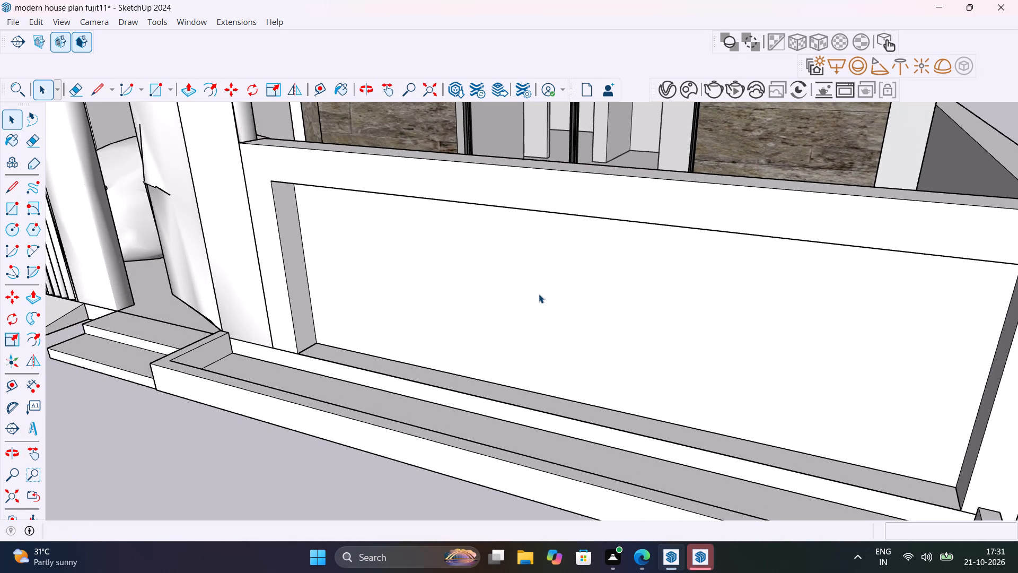
Search the Chaos Cosmos library for marble and look through the available finishes for the boundary wall.
left_click(690, 97)
double_click(690, 97)
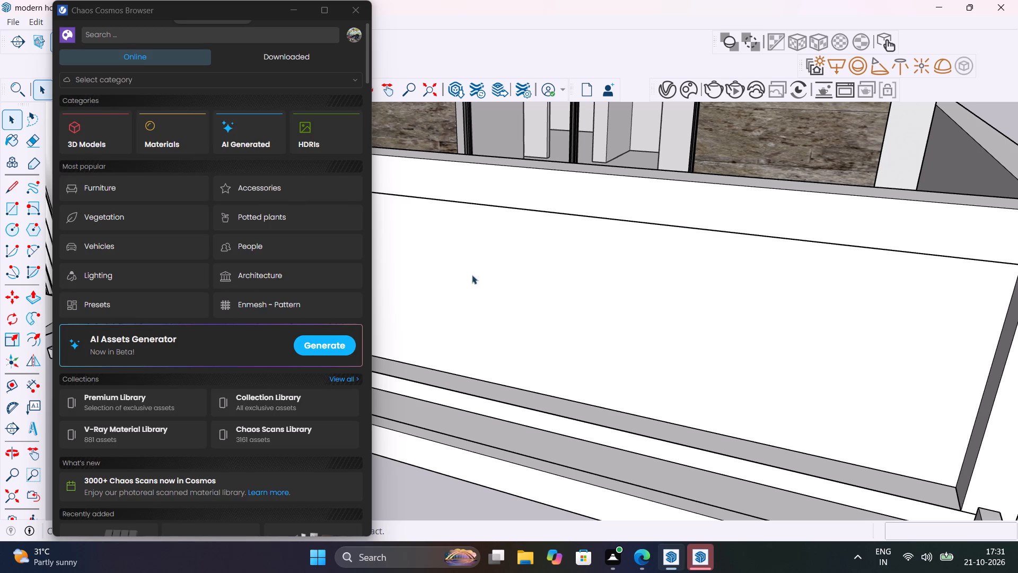
left_click(196, 64)
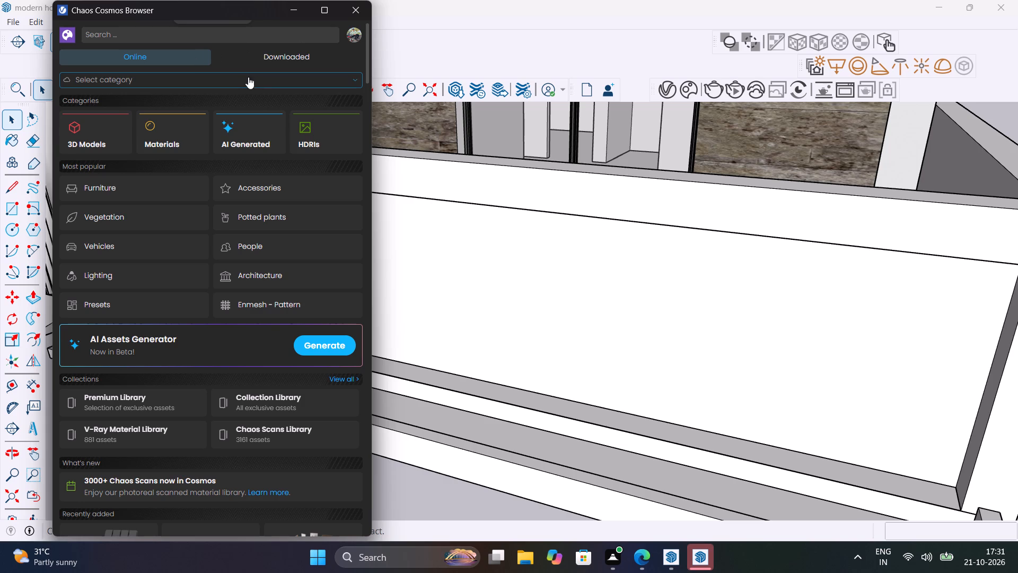
left_click(274, 35)
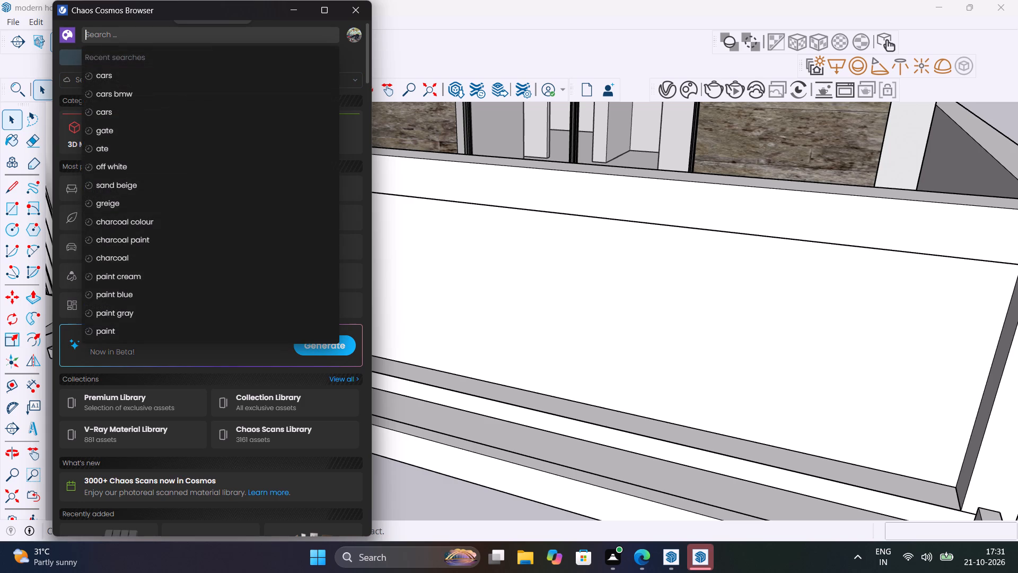
type("MARBLE")
key("Return")
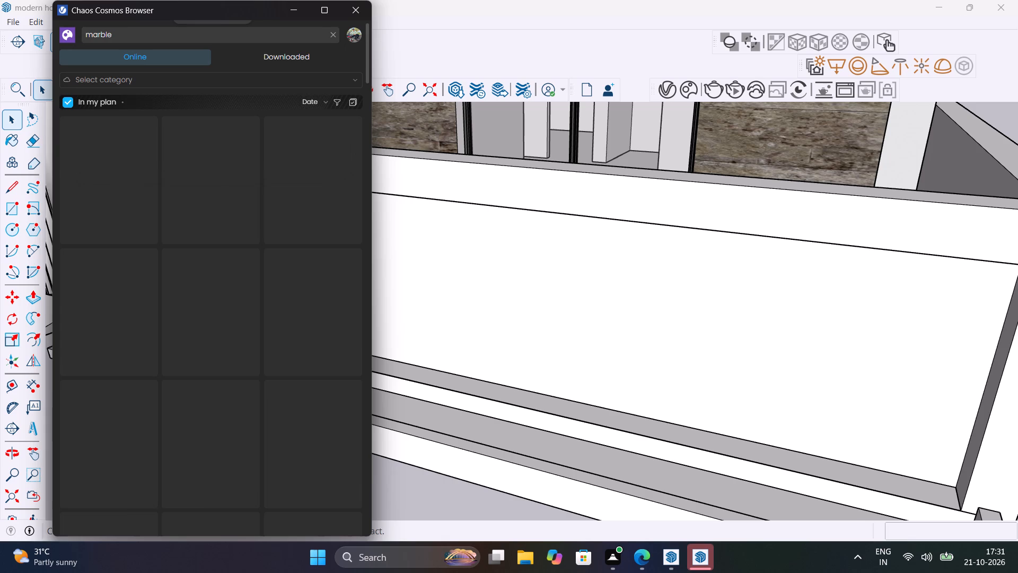
scroll(295, 354, "down", 2)
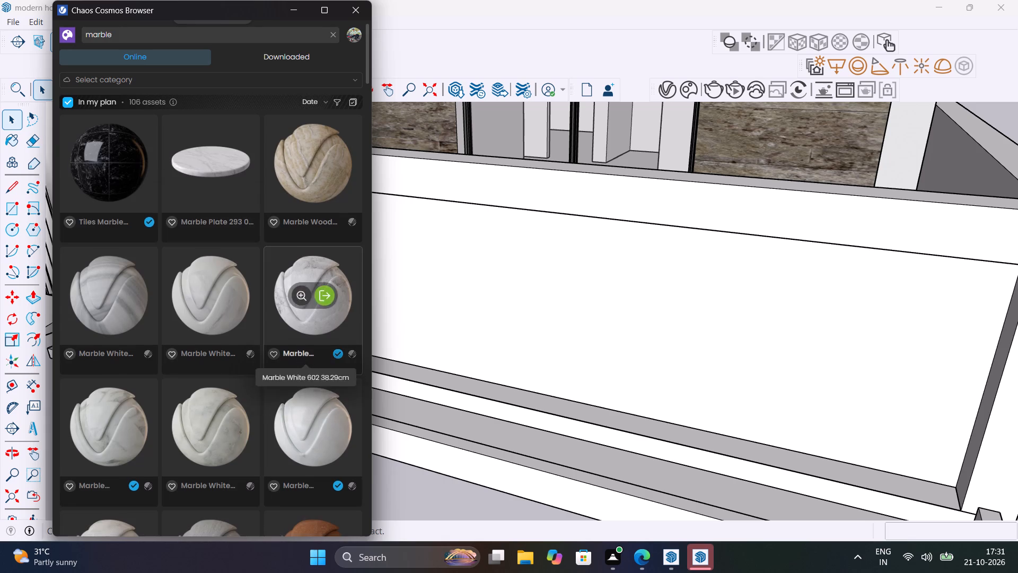
scroll(295, 354, "down", 12)
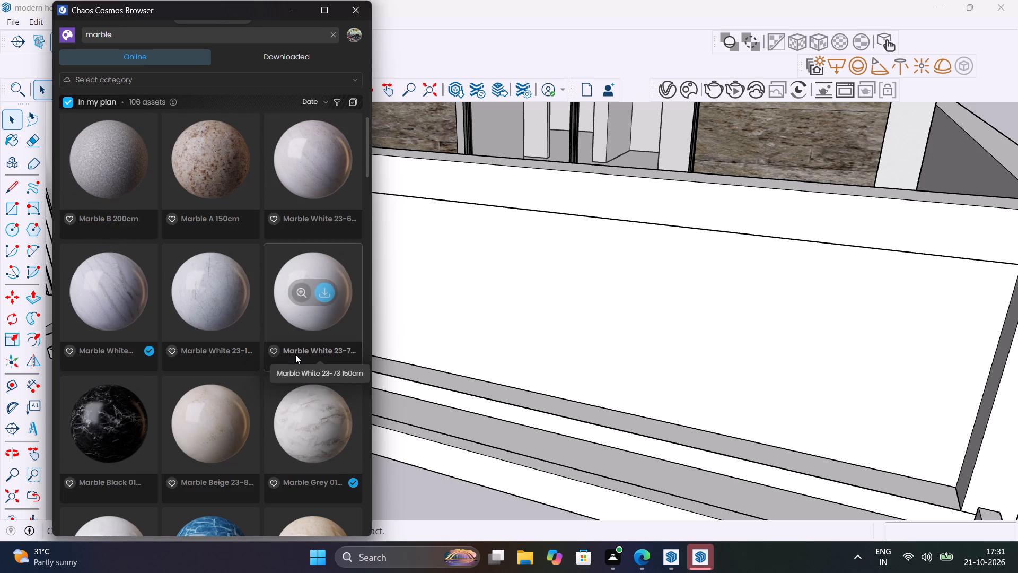
scroll(295, 354, "down", 4)
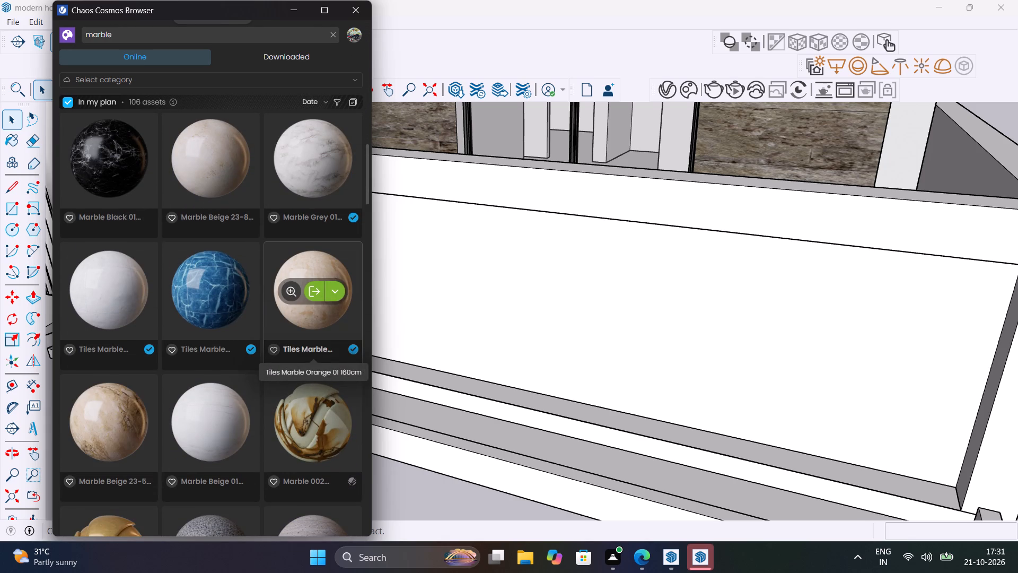
scroll(295, 354, "down", 8)
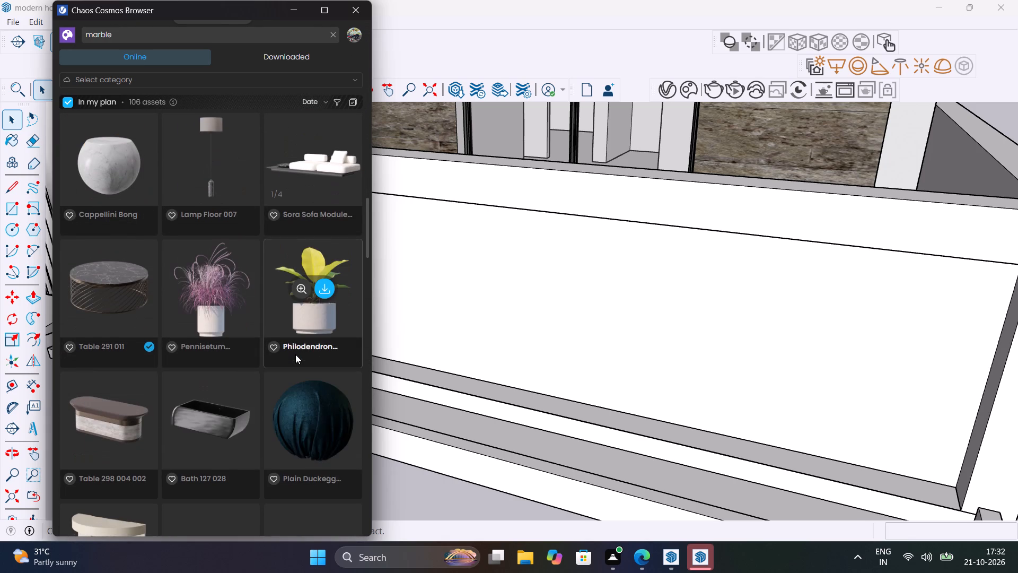
scroll(295, 354, "down", 10)
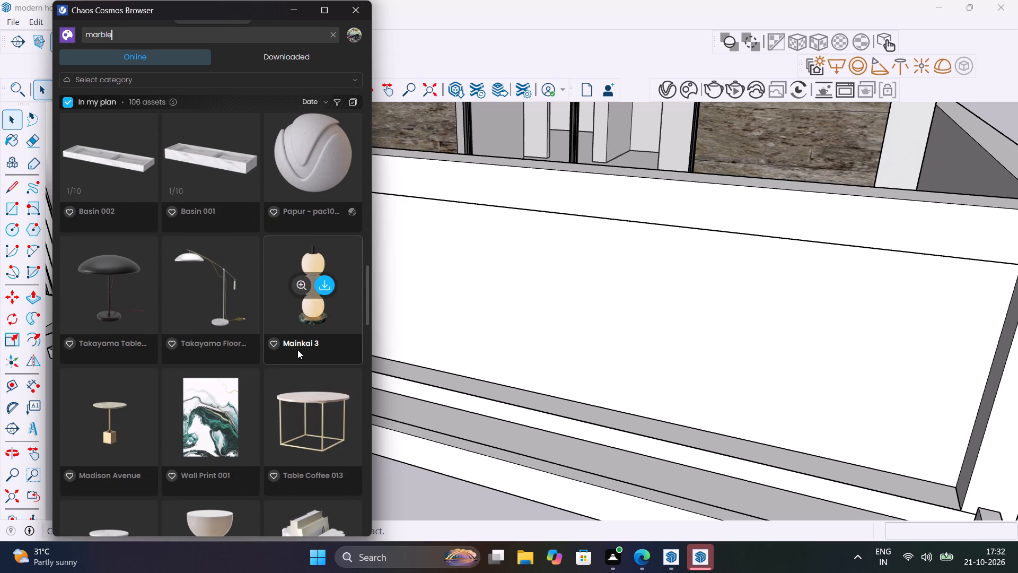
scroll(318, 342, "down", 7)
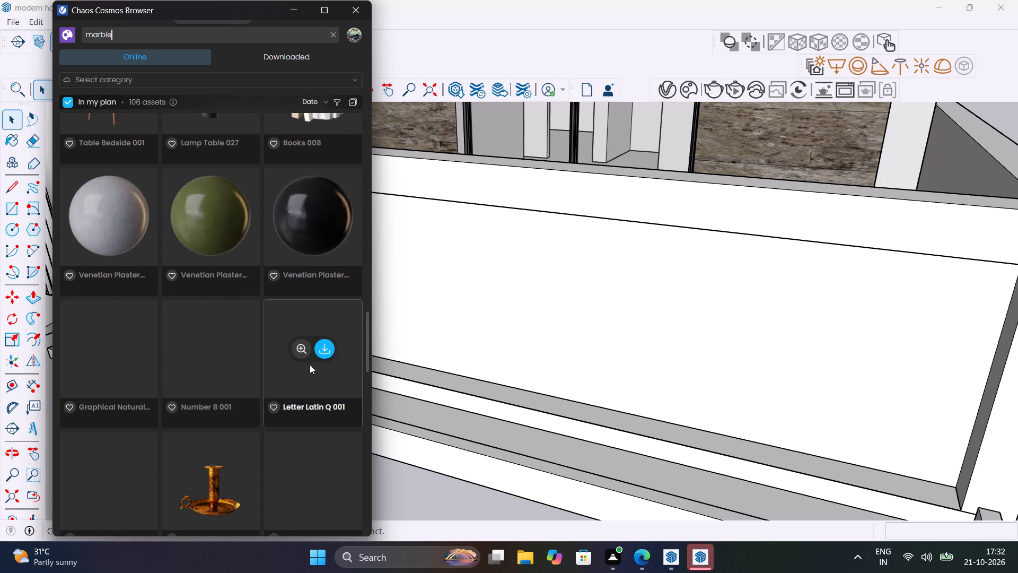
scroll(311, 344, "down", 6)
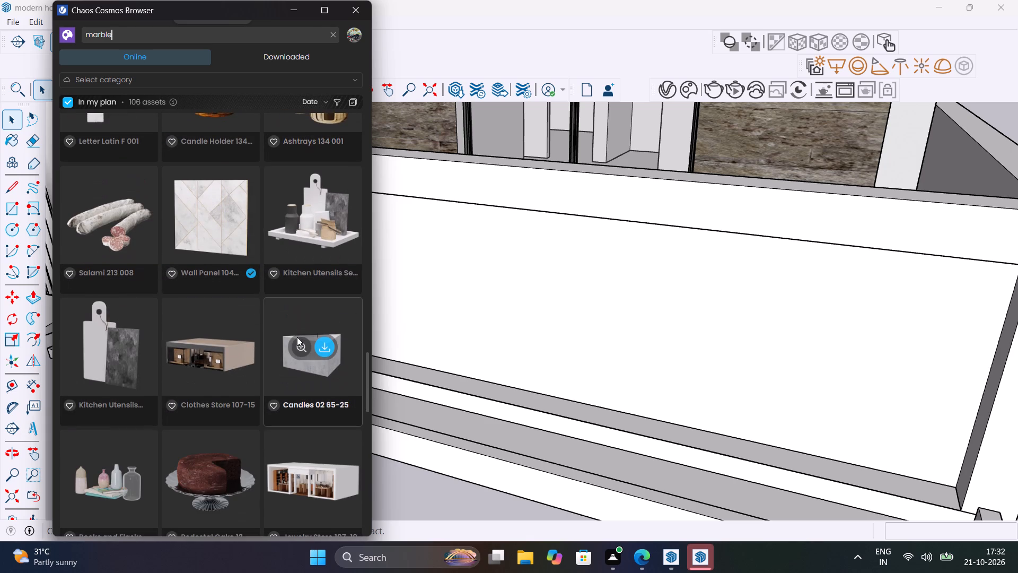
scroll(203, 342, "down", 3)
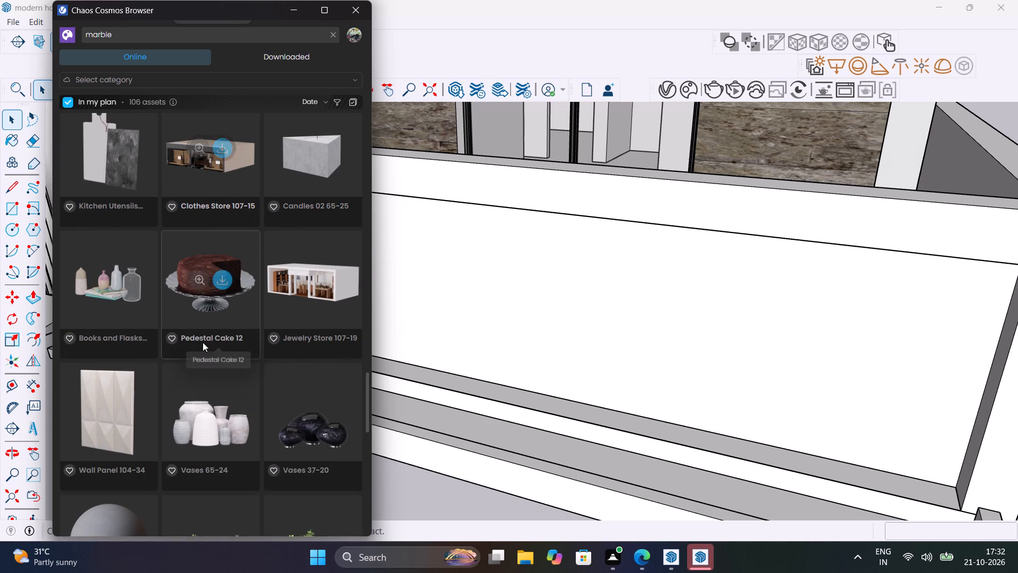
scroll(203, 342, "up", 12)
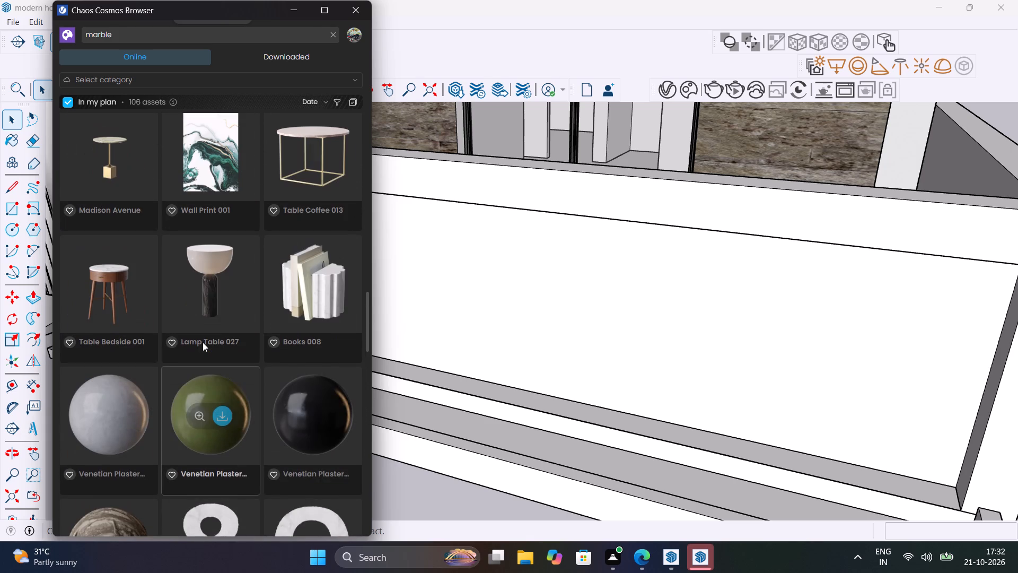
Search the Cosmos library for tiles, and download and import the dark grey Roof Tiles A01 100cm material.
left_click(233, 39)
key("BackSpace")
key("BackSpace")
key("BackSpace")
key("BackSpace")
key("BackSpace")
key("BackSpace")
key("BackSpace")
key("BackSpace")
key("BackSpace")
key("BackSpace")
key("BackSpace")
key("BackSpace")
key("BackSpace")
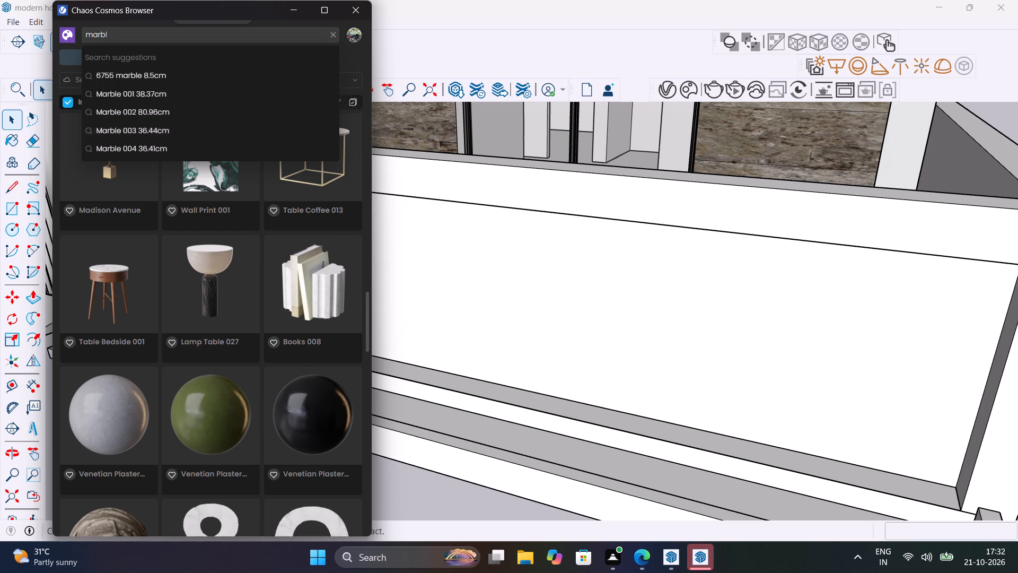
type("TILES")
key("Return")
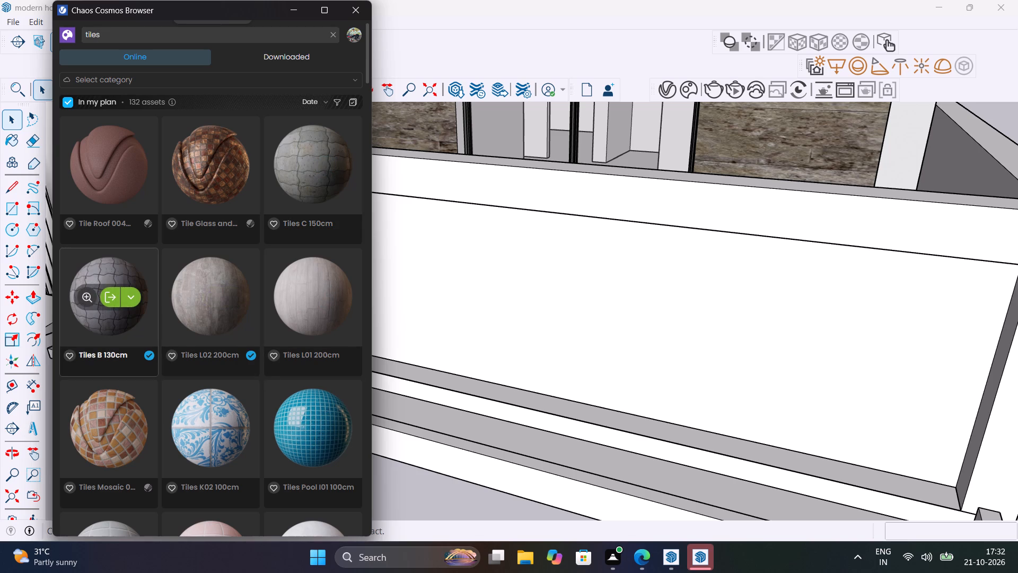
scroll(133, 309, "down", 1)
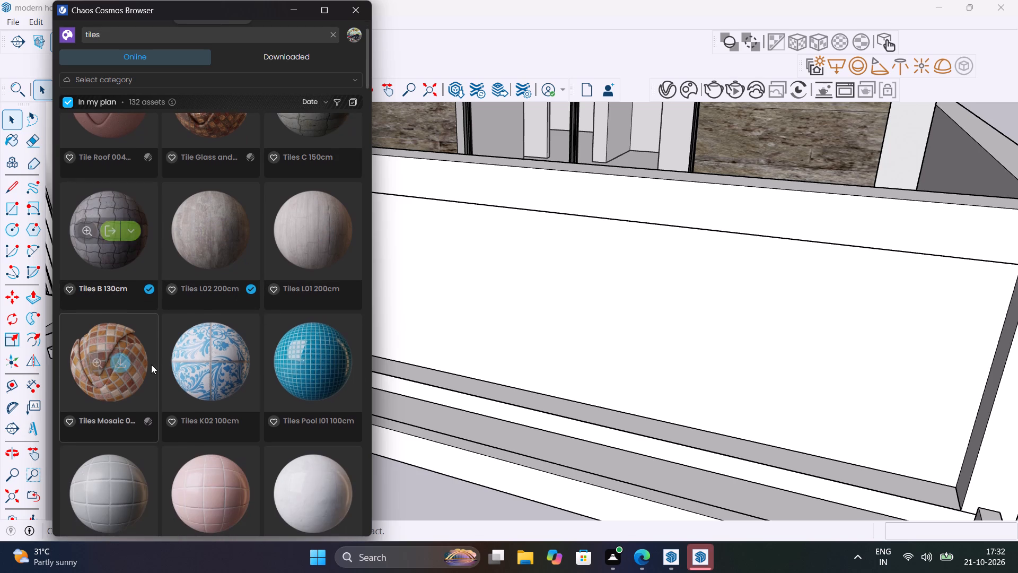
scroll(197, 405, "down", 2)
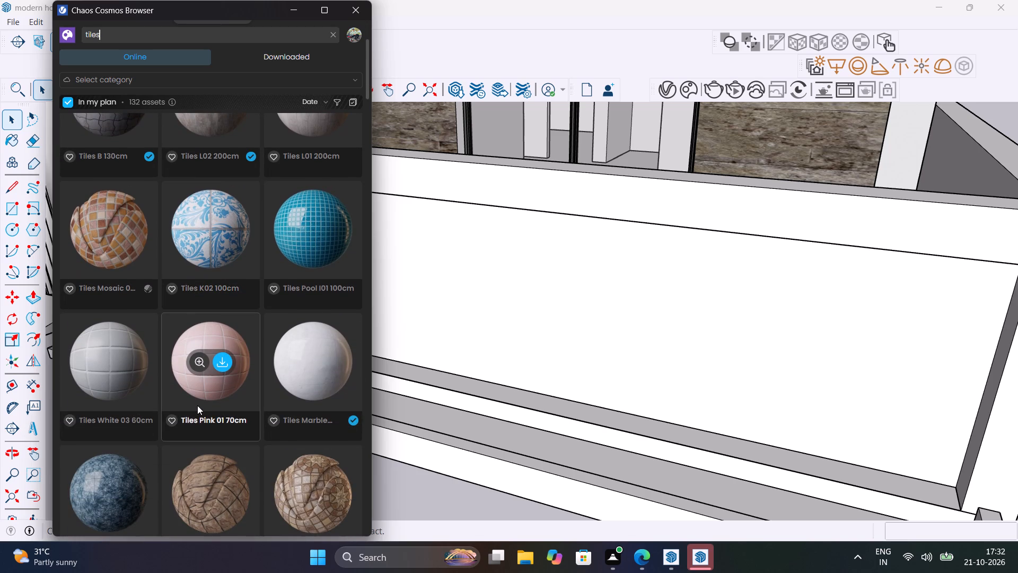
scroll(197, 405, "down", 6)
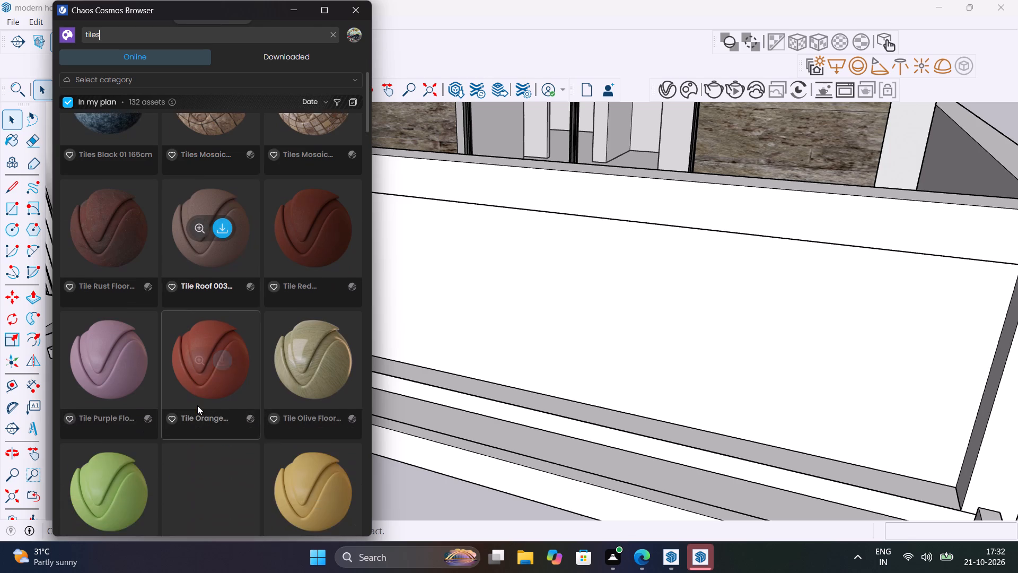
scroll(197, 405, "down", 11)
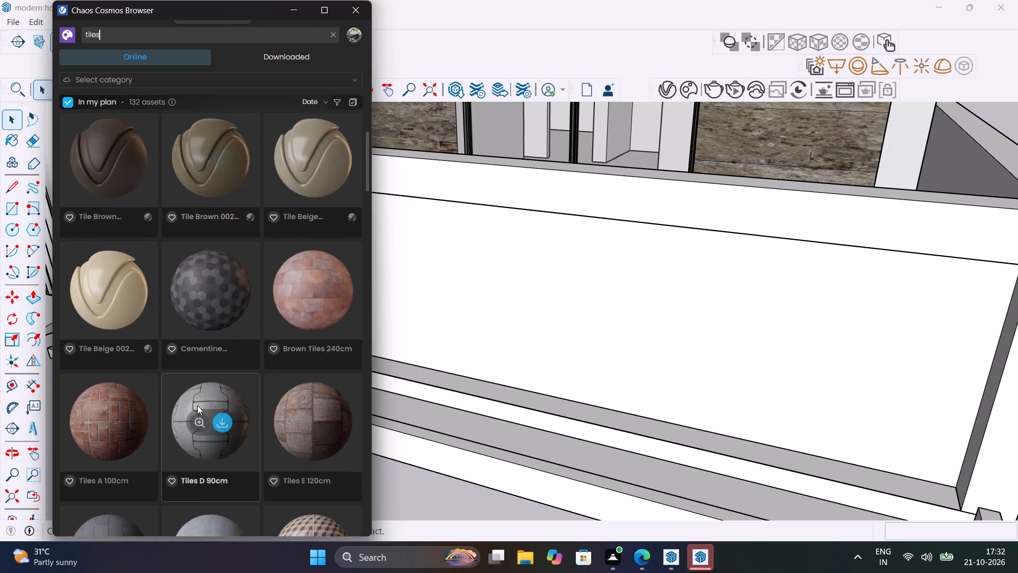
scroll(197, 405, "down", 3)
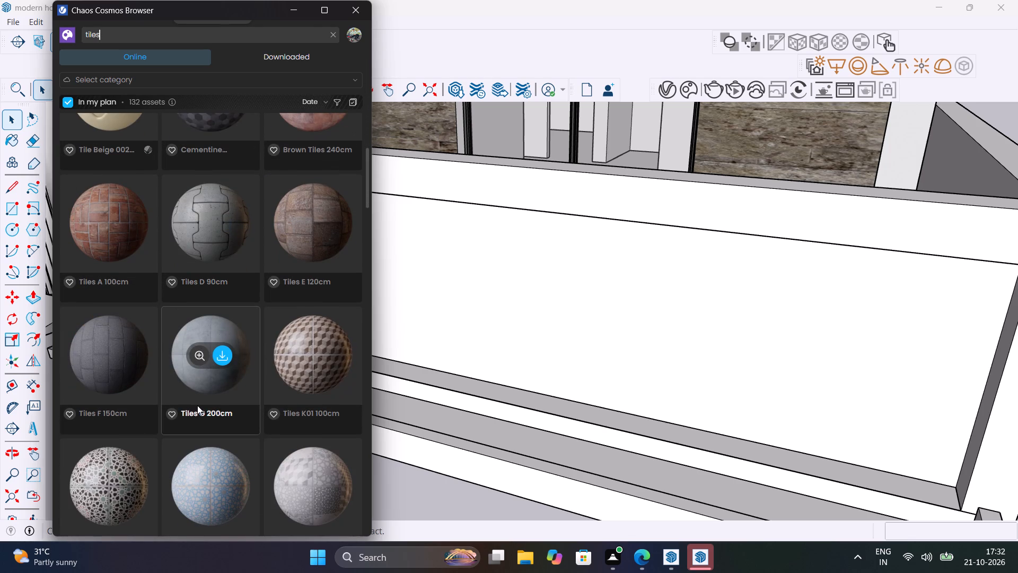
scroll(197, 405, "down", 2)
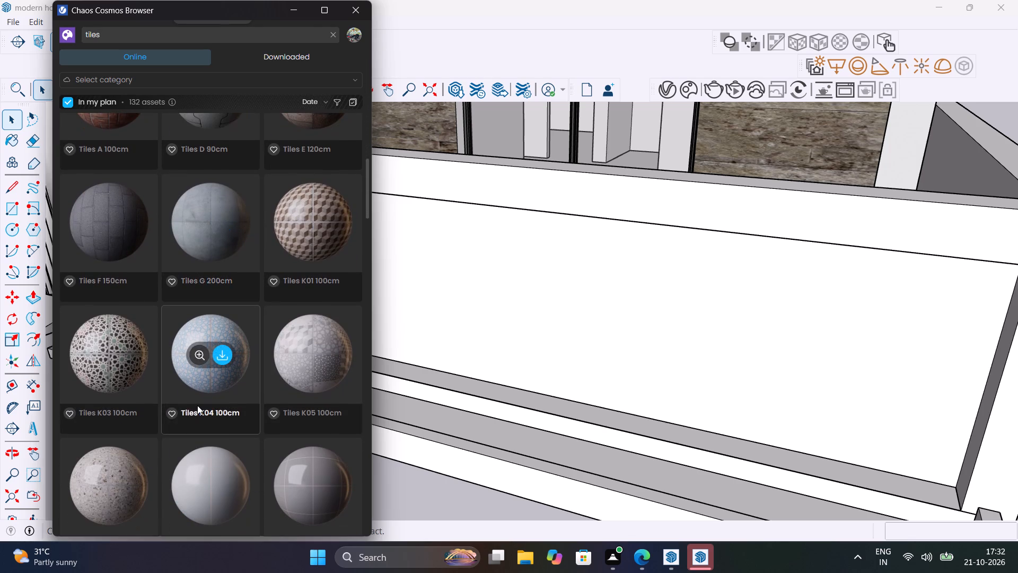
scroll(197, 405, "down", 7)
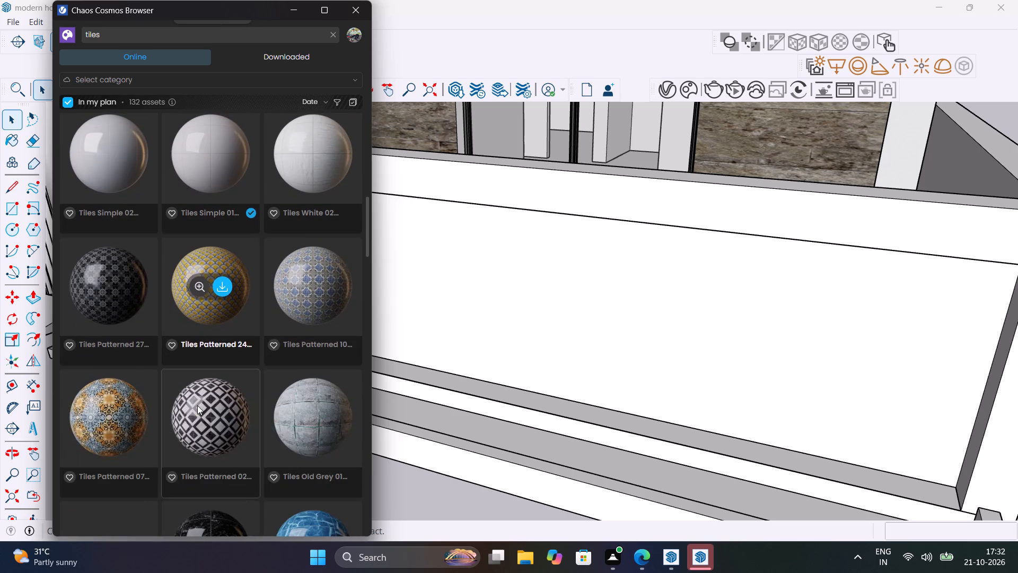
scroll(197, 405, "down", 7)
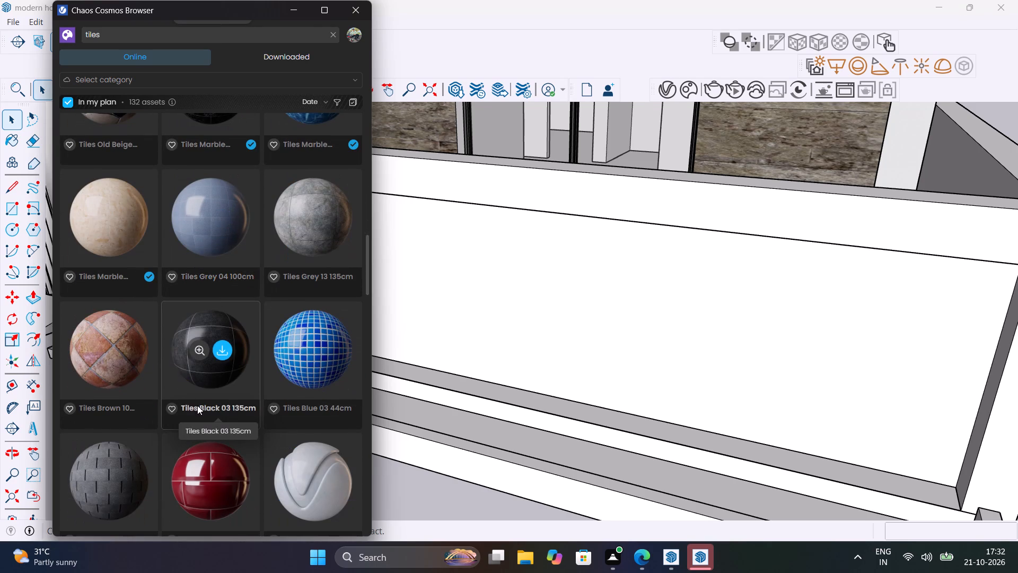
scroll(197, 405, "down", 3)
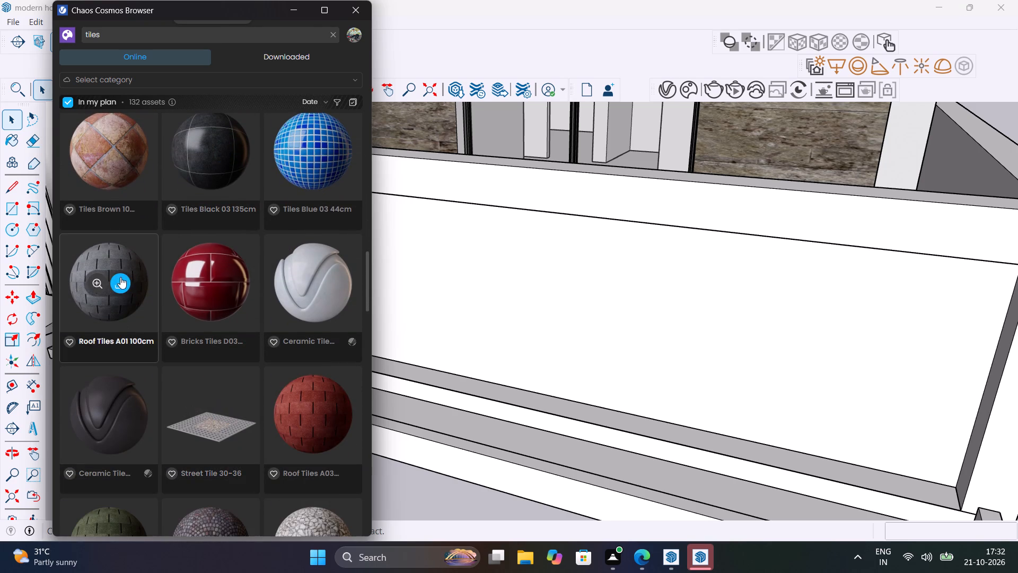
left_click(121, 277)
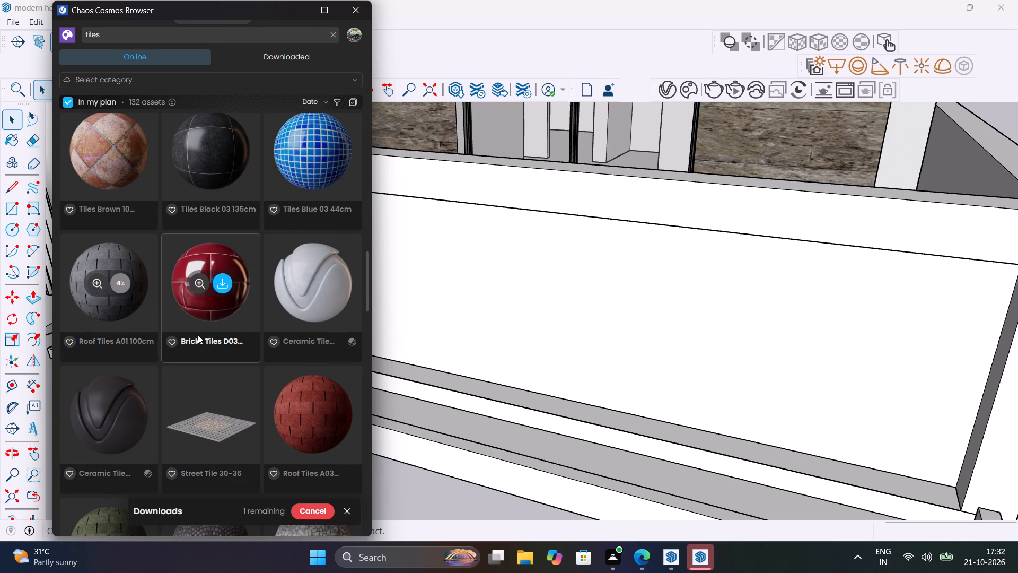
left_click(107, 287)
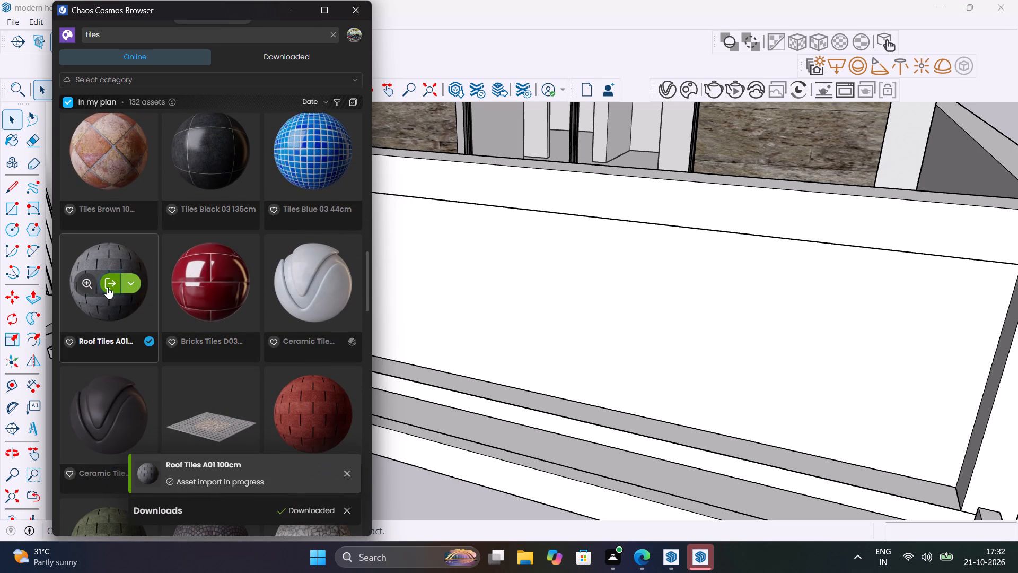
Apply a freshly imported copy of Roof Tiles A01 100cm to the boundary wall's recessed panel face, using the V-Ray Asset Editor.
scroll(579, 311, "down", 1)
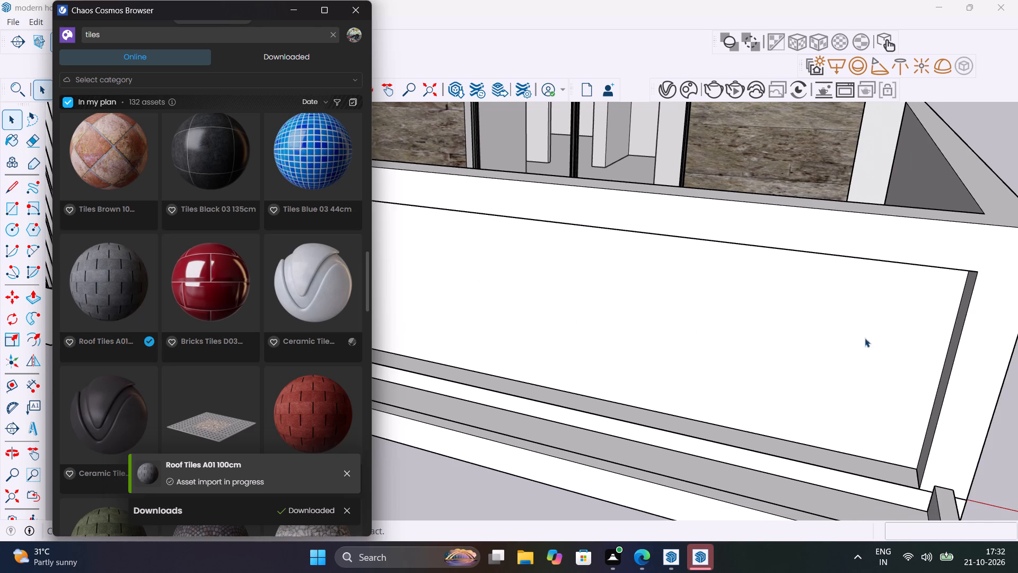
scroll(864, 341, "up", 1)
scroll(709, 351, "down", 1)
middle_click_drag(709, 351, 779, 351)
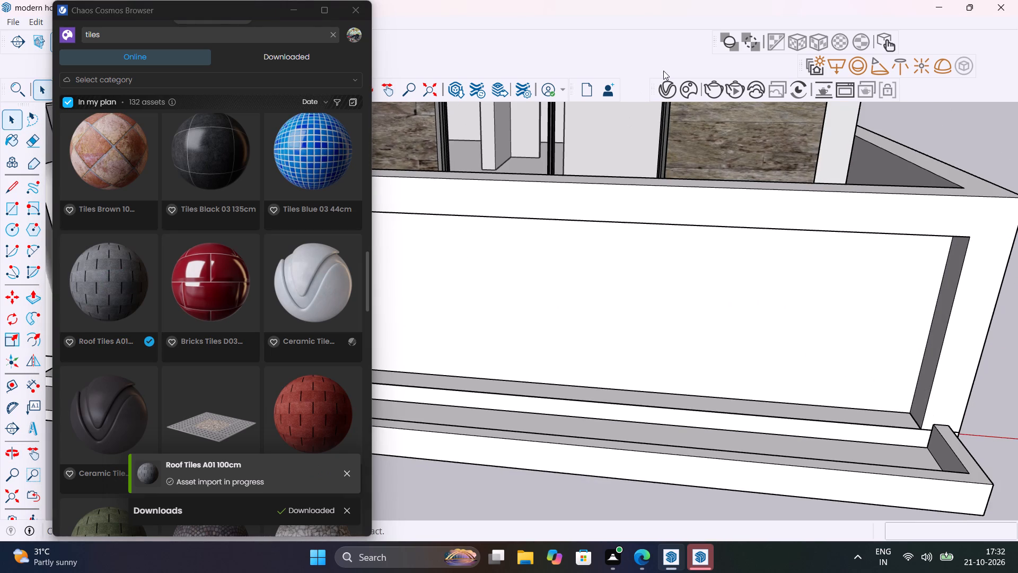
left_click(666, 83)
left_click_drag(484, 51, 833, 79)
left_click(644, 264)
double_click(643, 264)
left_click(643, 264)
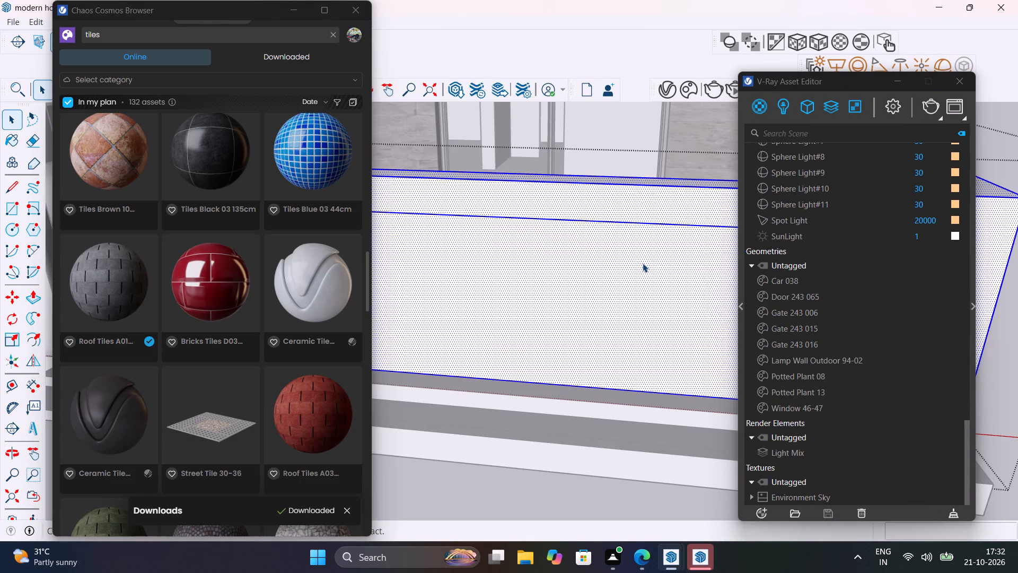
double_click(643, 263)
left_click(645, 267)
scroll(656, 281, "down", 5)
middle_click_drag(656, 280, 680, 222)
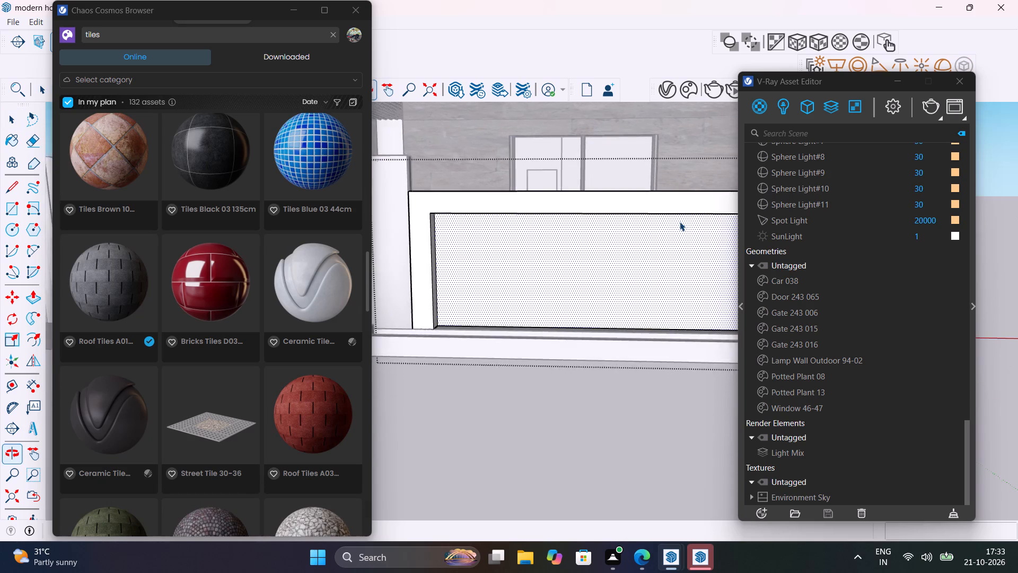
scroll(680, 222, "up", 1)
scroll(805, 383, "down", 5)
scroll(805, 383, "up", 2)
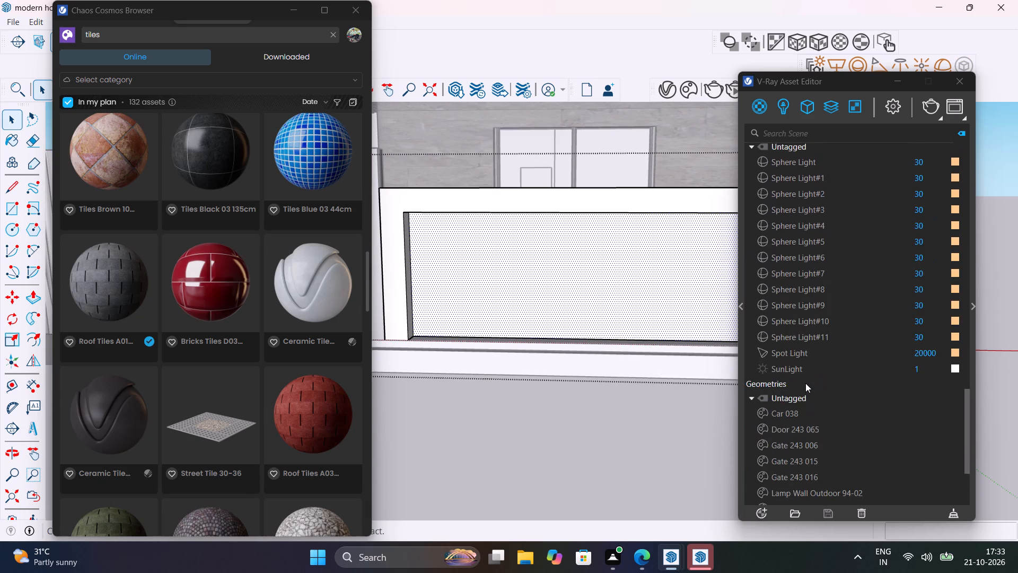
scroll(805, 383, "up", 8)
scroll(805, 383, "down", 4)
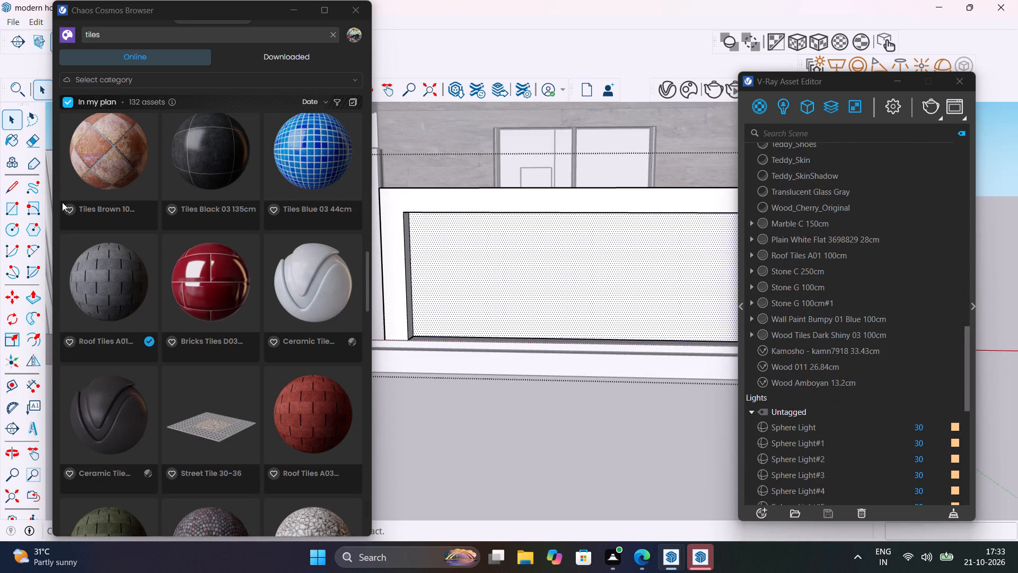
left_click(106, 283)
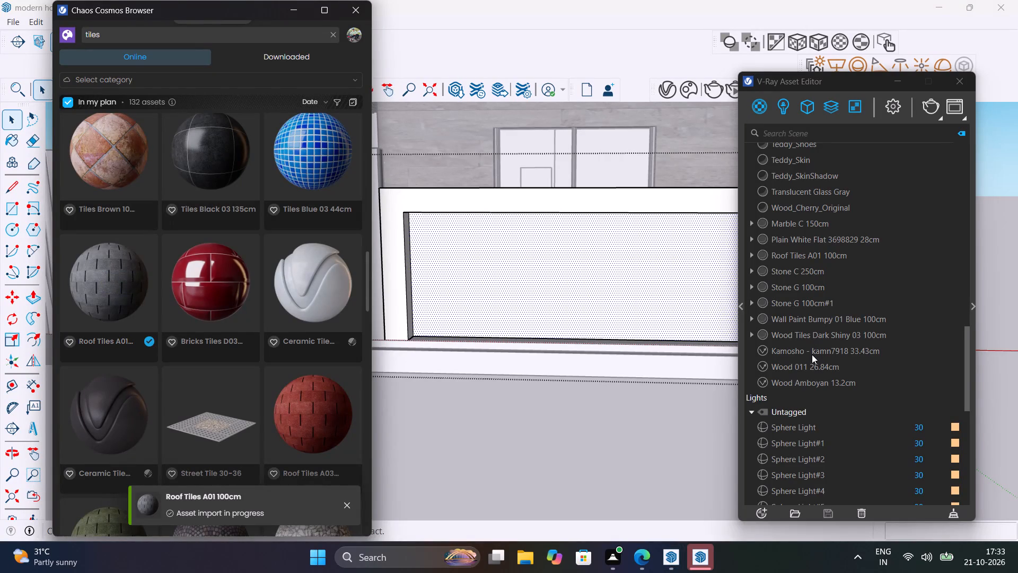
right_click(839, 274)
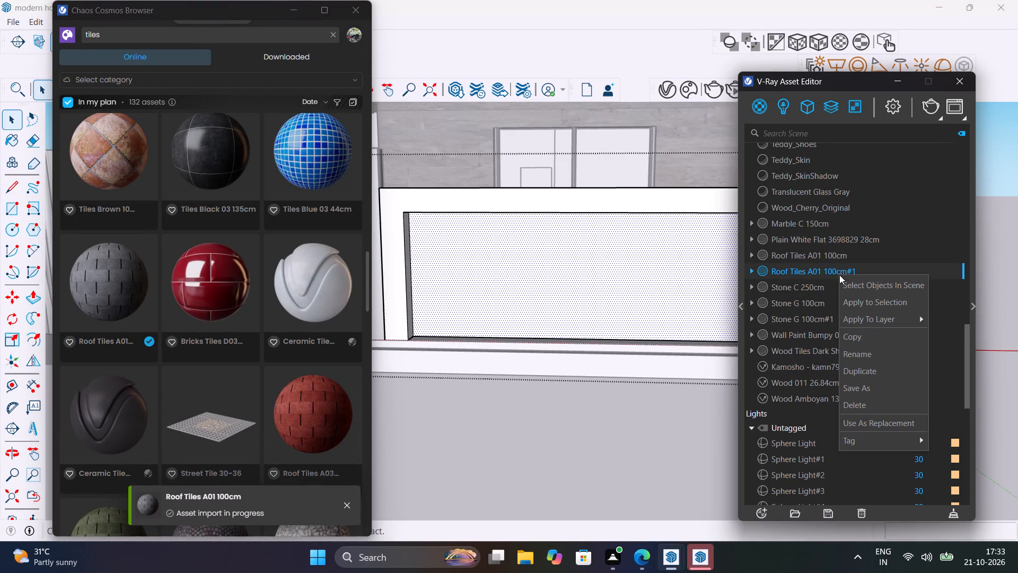
left_click(858, 301)
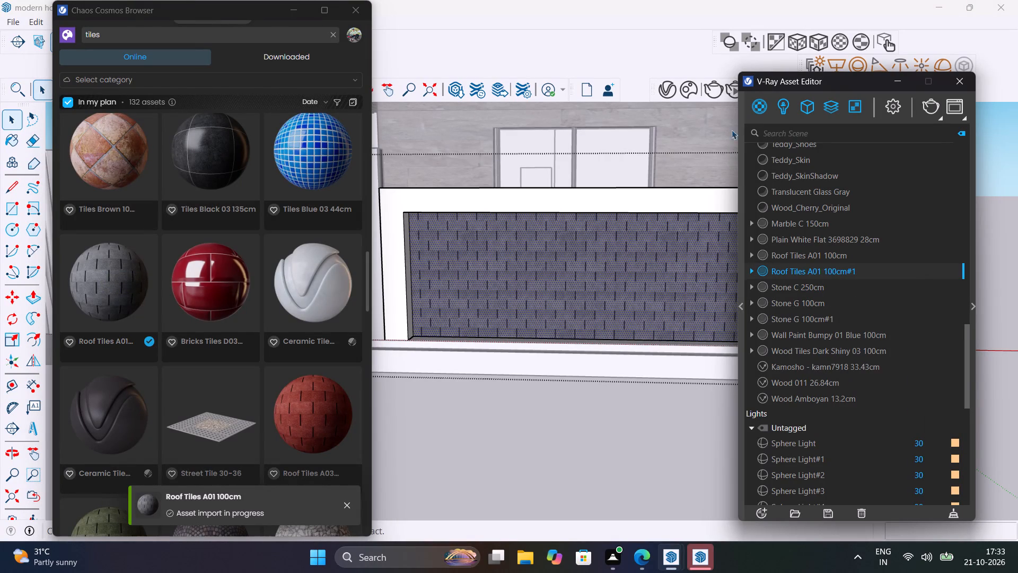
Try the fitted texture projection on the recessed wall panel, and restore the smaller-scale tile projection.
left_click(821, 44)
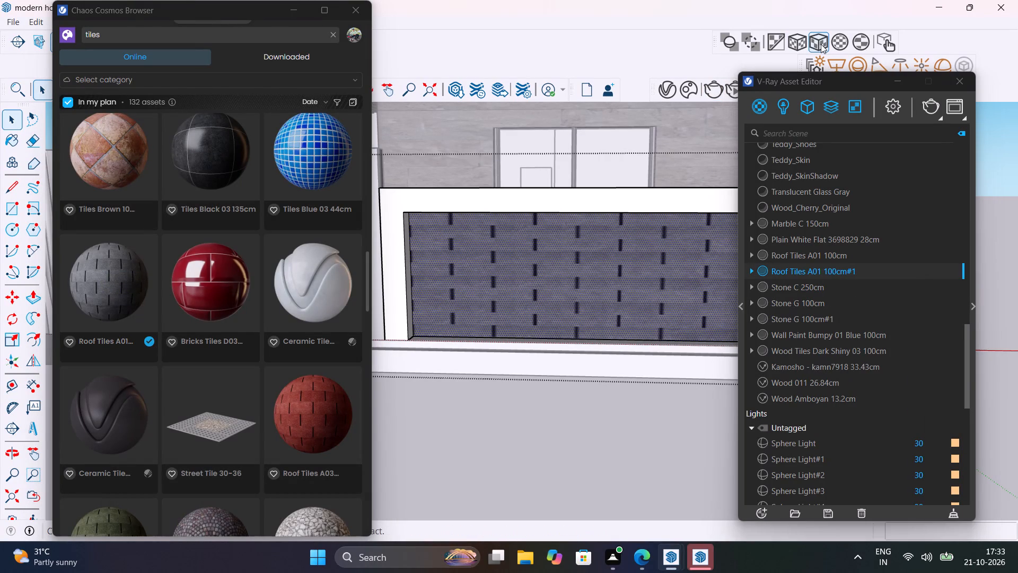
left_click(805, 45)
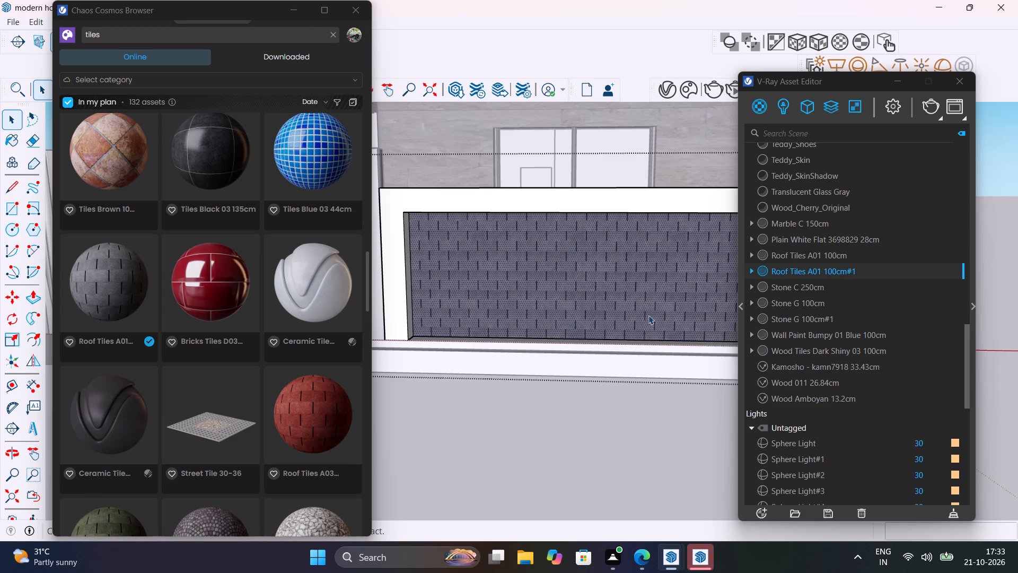
Examine the tiled boundary wall panel against the whole front elevation, and close the V-Ray Asset Editor.
left_click(639, 423)
scroll(638, 402, "down", 8)
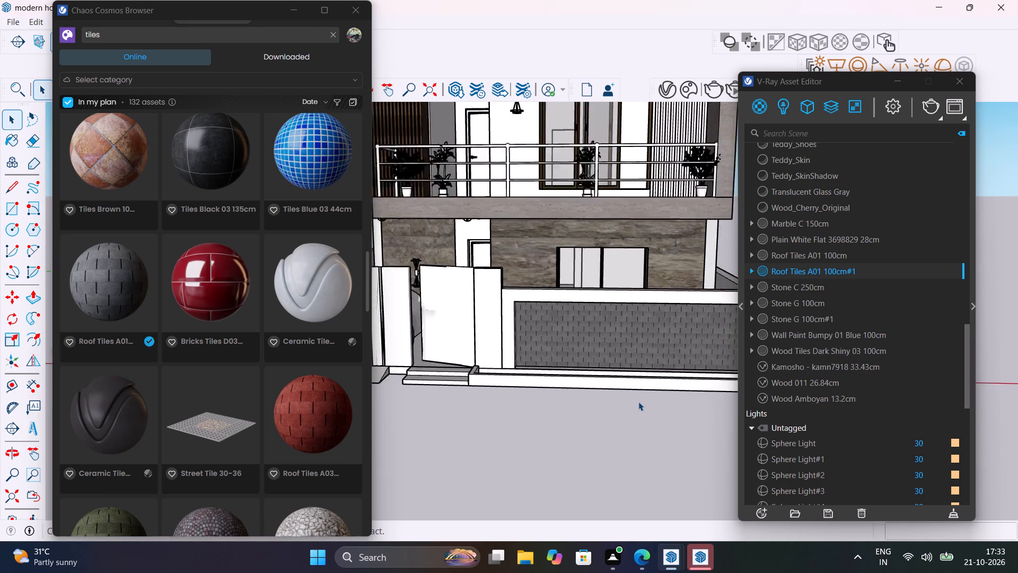
scroll(638, 402, "down", 4)
middle_click_drag(640, 404, 730, 401)
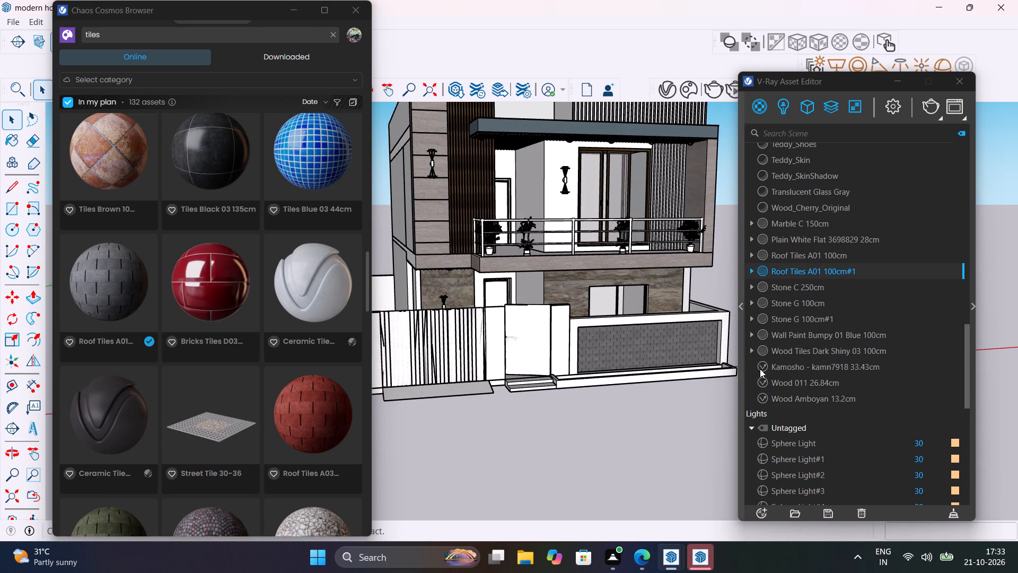
left_click(960, 79)
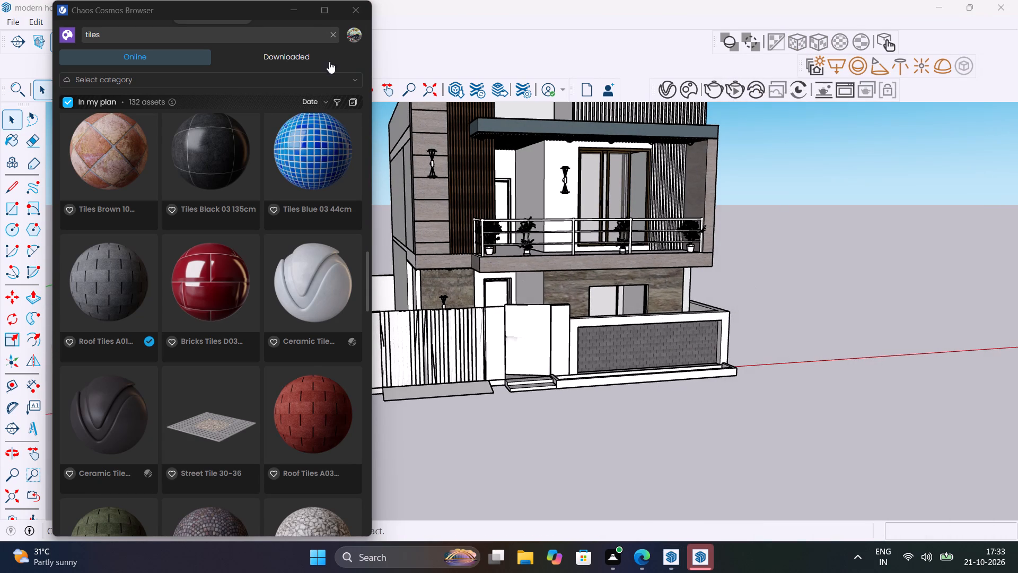
Clear the tiles search and look through the downloaded Chaos Cosmos assets.
left_click(296, 60)
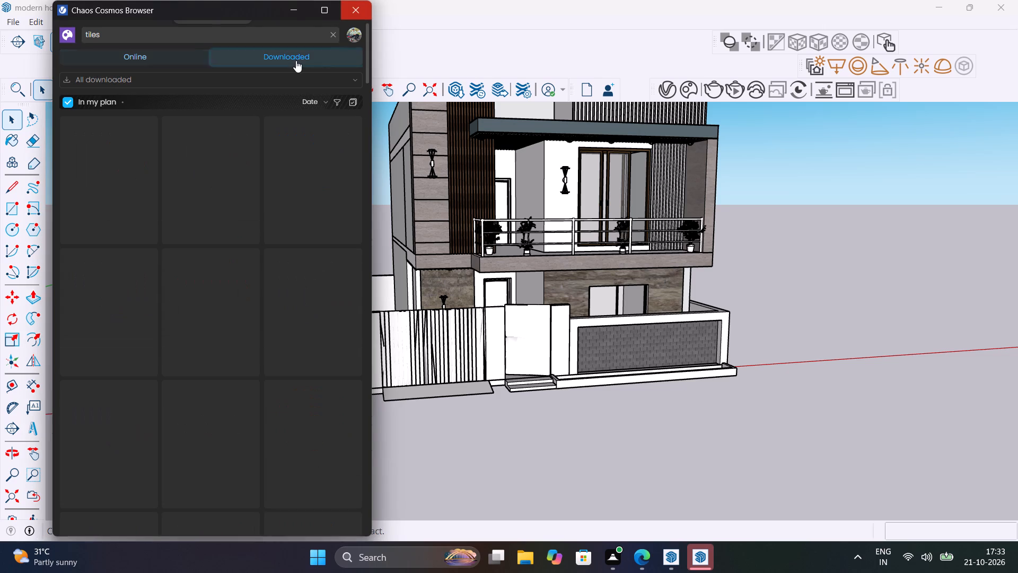
left_click(333, 36)
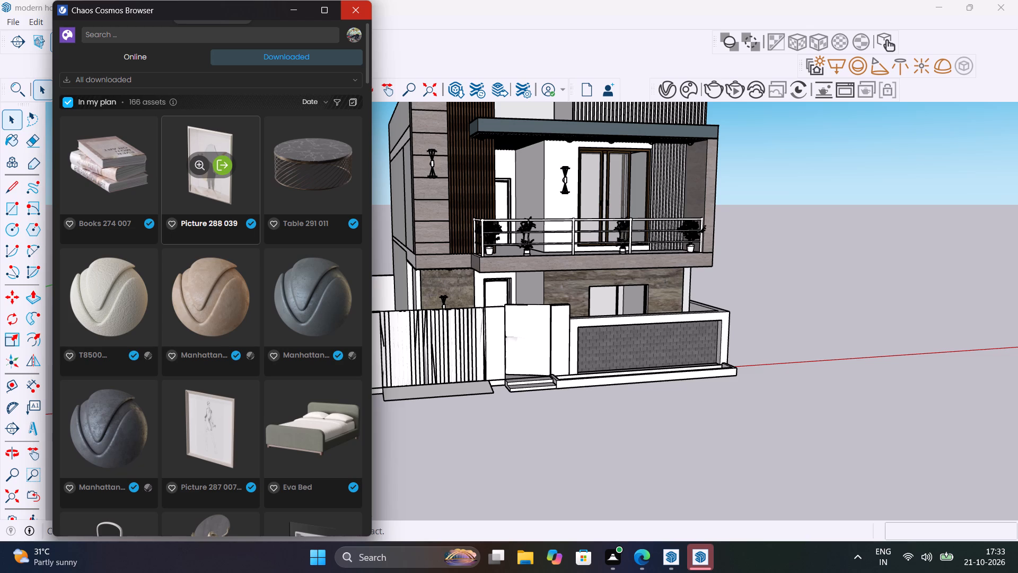
scroll(213, 214, "down", 4)
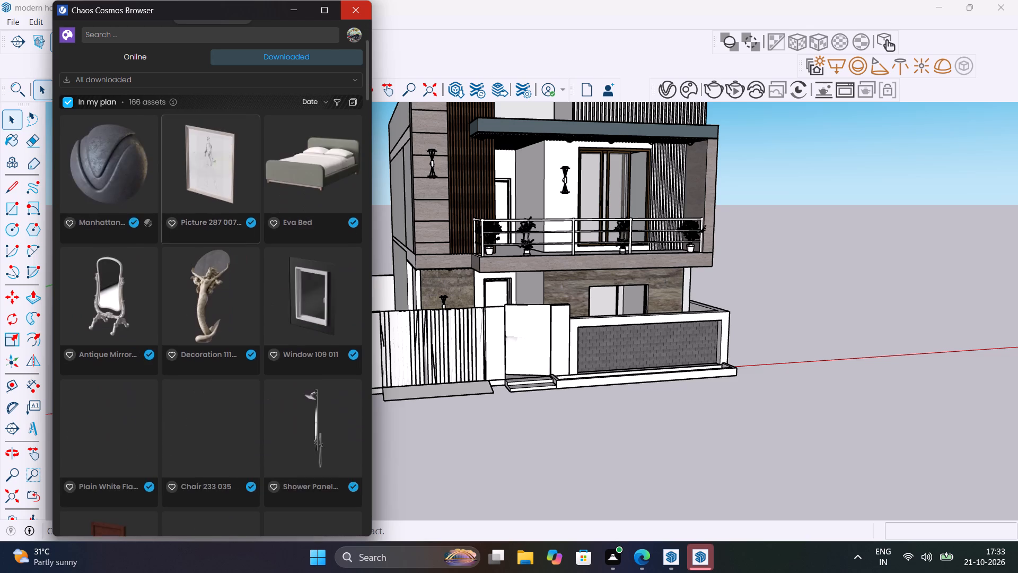
scroll(214, 216, "down", 10)
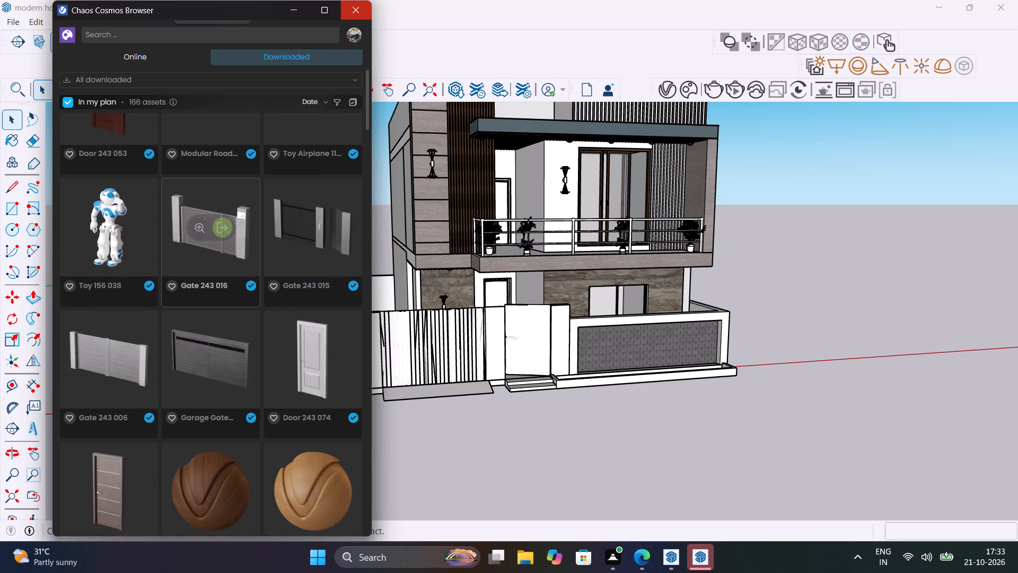
scroll(244, 220, "down", 20)
scroll(244, 220, "down", 3)
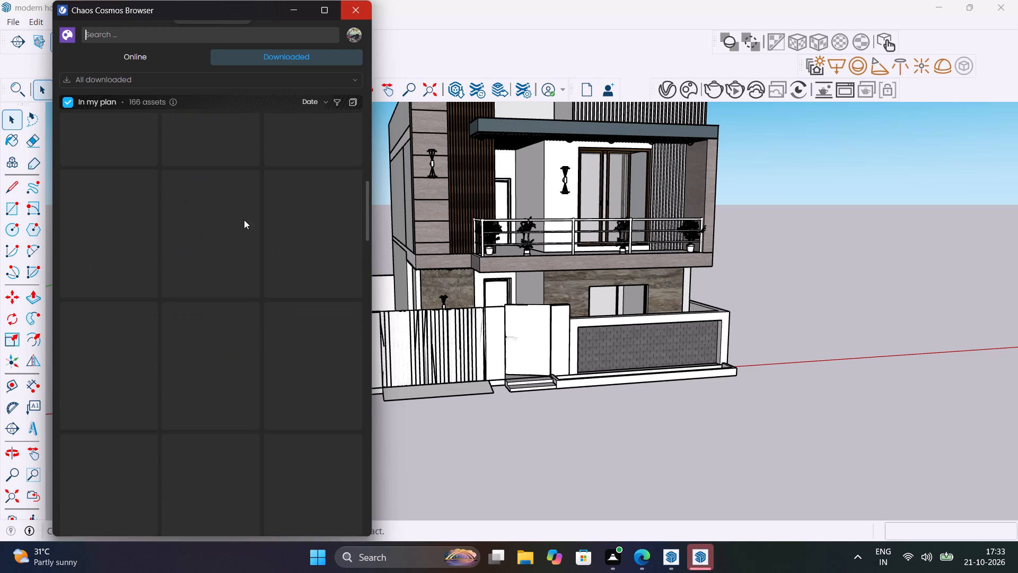
scroll(244, 219, "up", 4)
Search the online Chaos Cosmos library for plants.
left_click(125, 50)
left_click(141, 36)
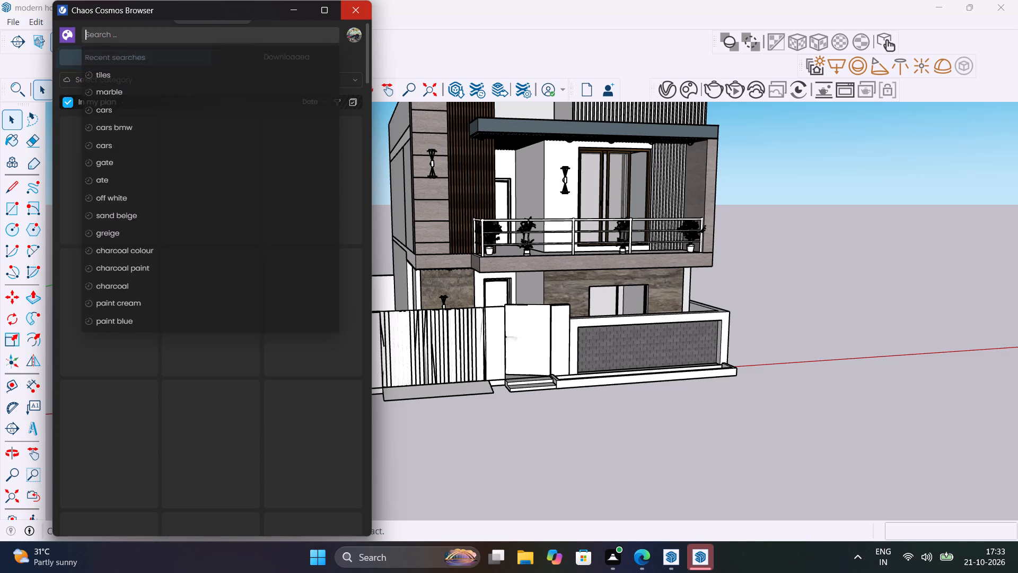
type("PLANTS")
key("Return")
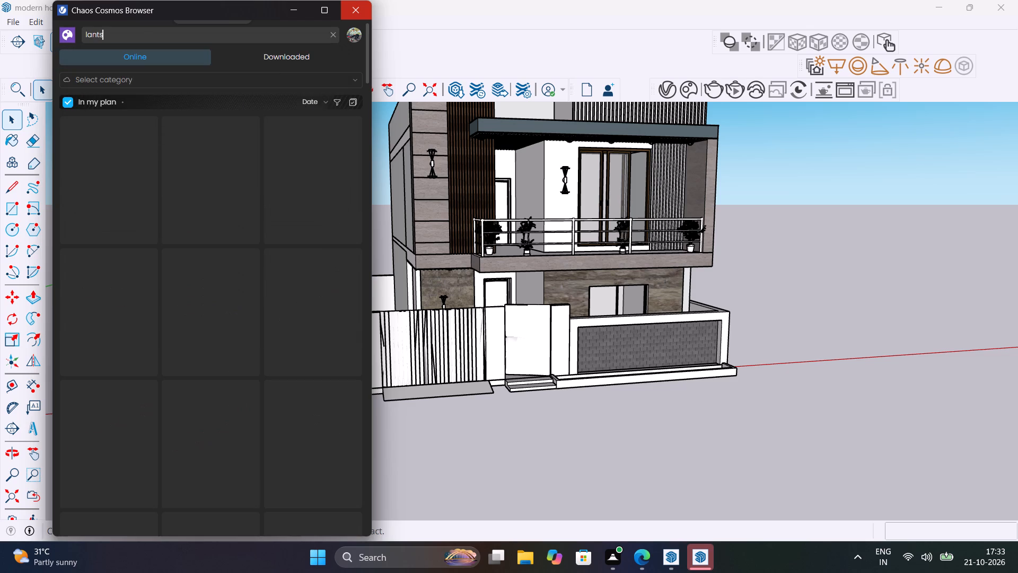
key("BackSpace")
key("BackSpace")
key("BackSpace")
key("BackSpace")
key("BackSpace")
key("BackSpace")
key("BackSpace")
key("BackSpace")
key("BackSpace")
key("BackSpace")
key("BackSpace")
key("BackSpace")
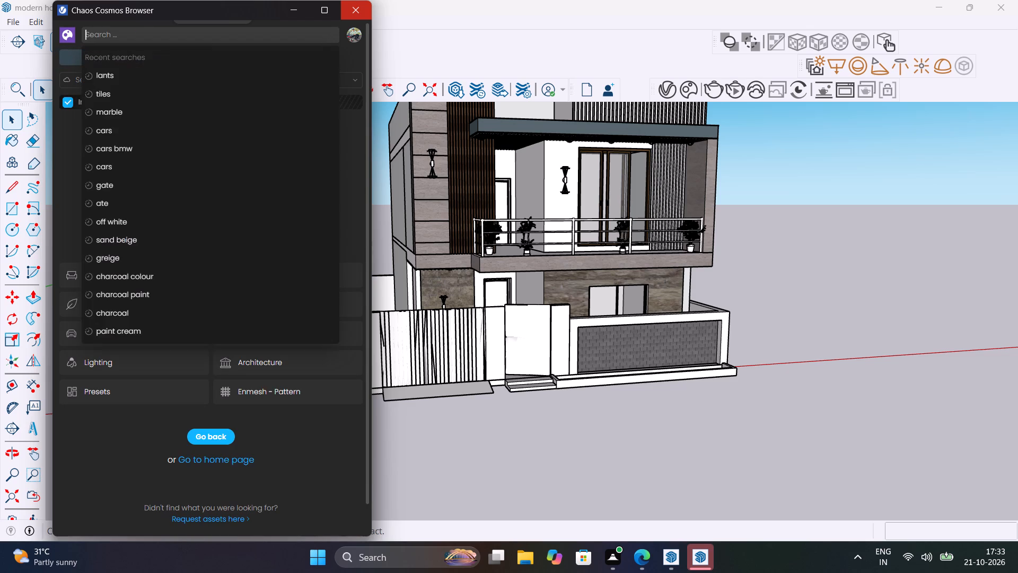
type("PLA")
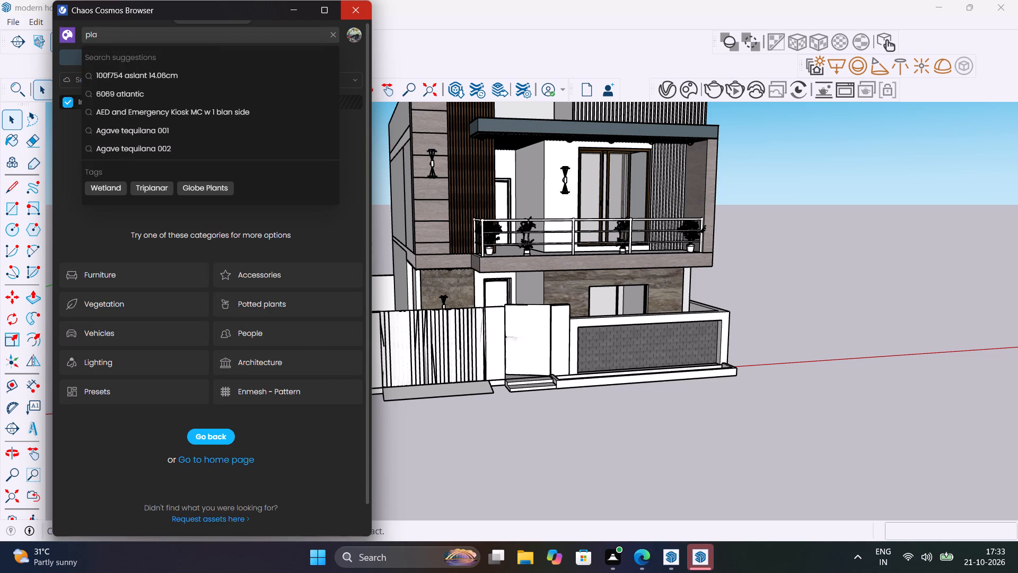
type("NTS")
key("Return")
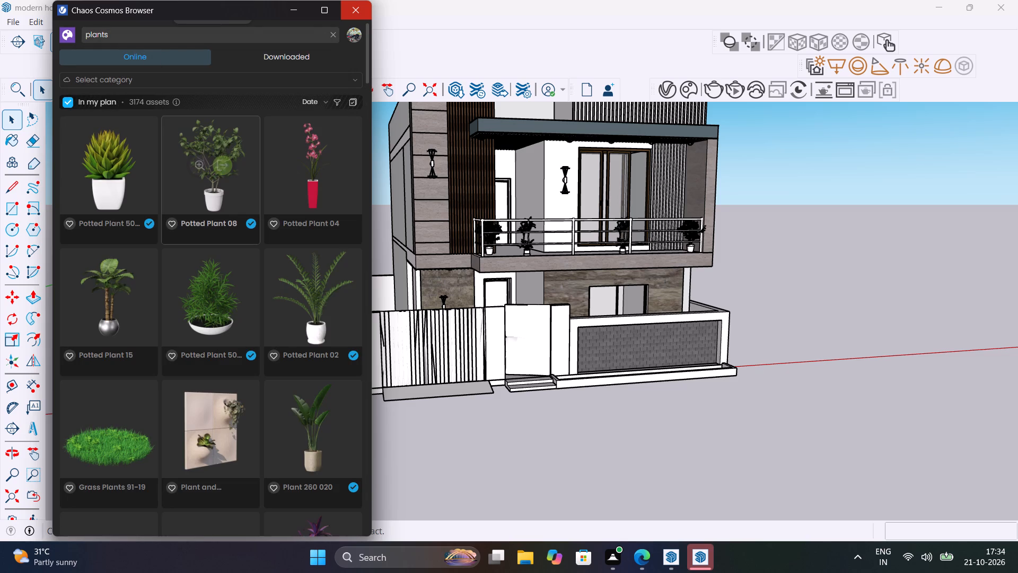
Look through the Cosmos plant results, comparing potted plants, grasses, flowers, shrubs and trailing plants for the front entrance.
scroll(232, 204, "down", 7)
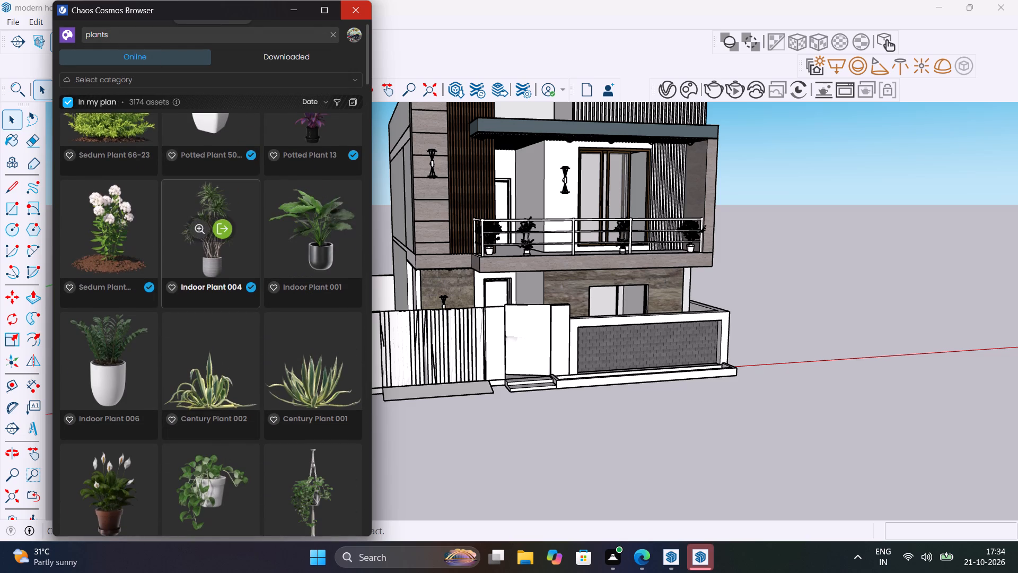
scroll(241, 275, "down", 4)
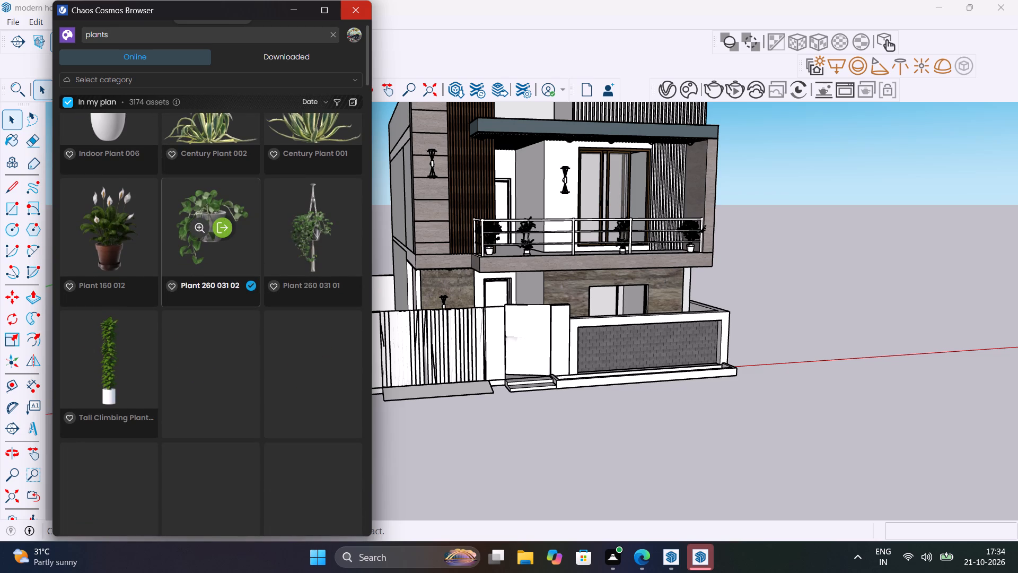
scroll(246, 305, "down", 3)
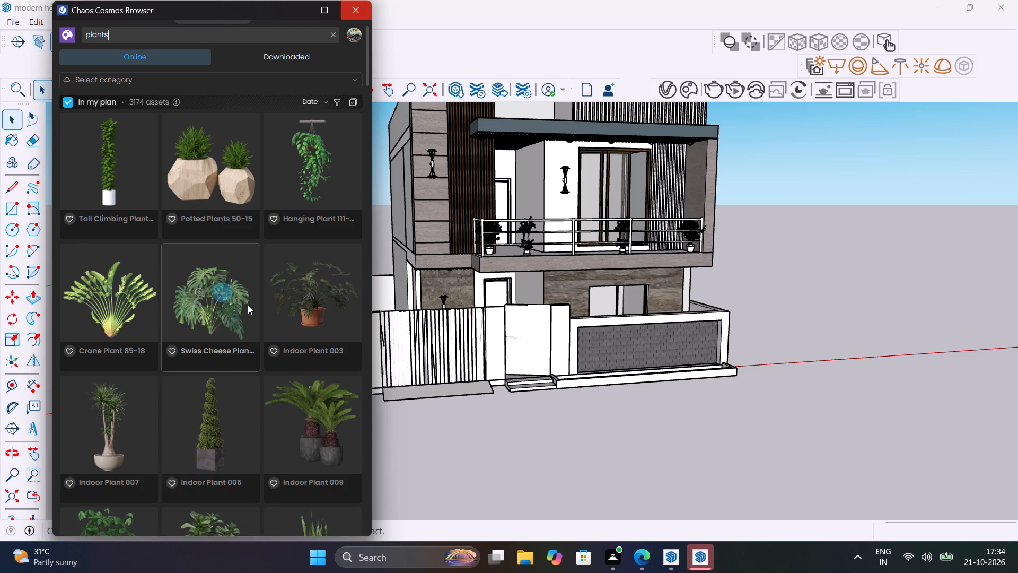
scroll(247, 351, "down", 3)
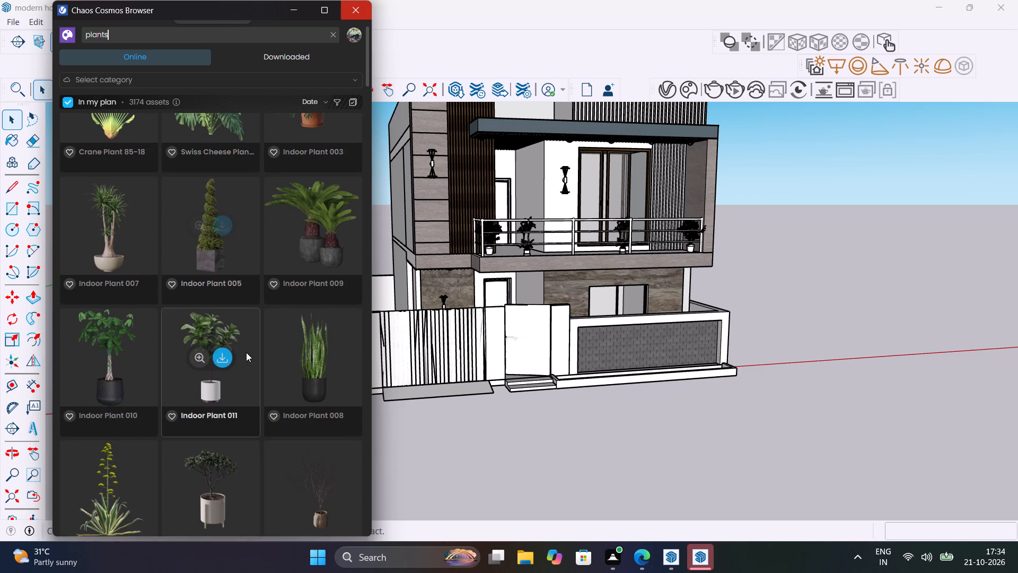
scroll(246, 352, "down", 3)
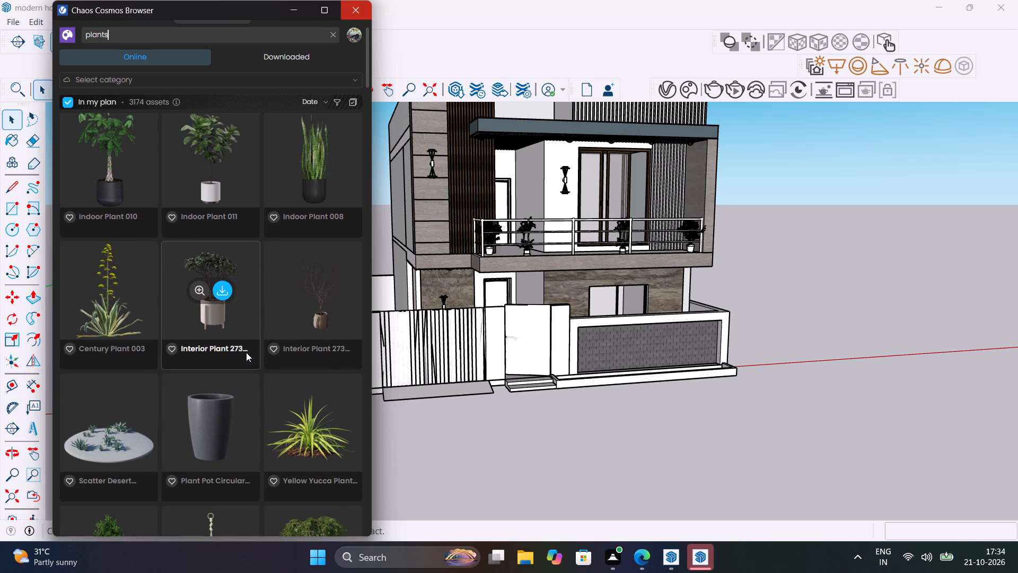
scroll(246, 352, "down", 6)
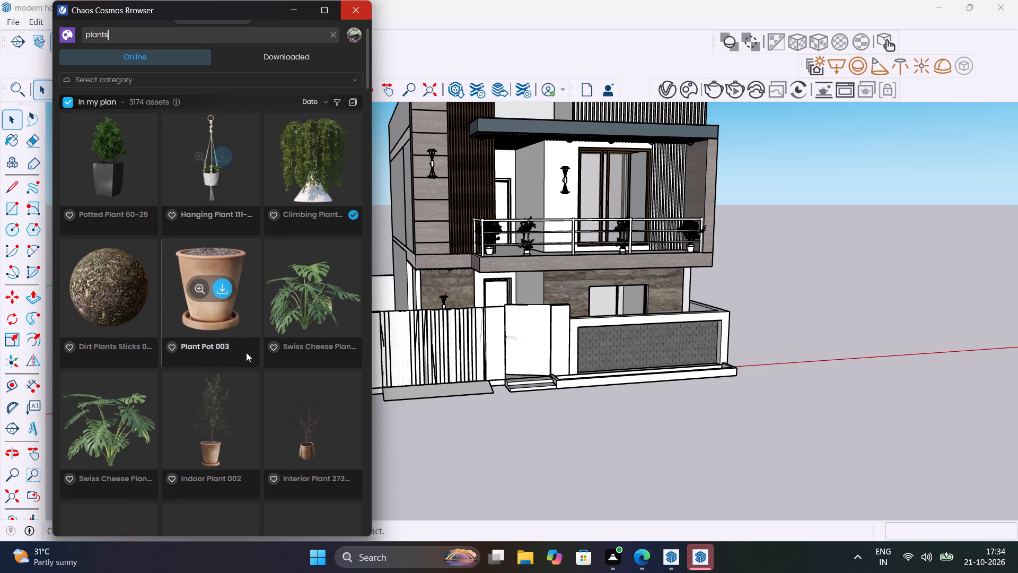
scroll(246, 352, "down", 7)
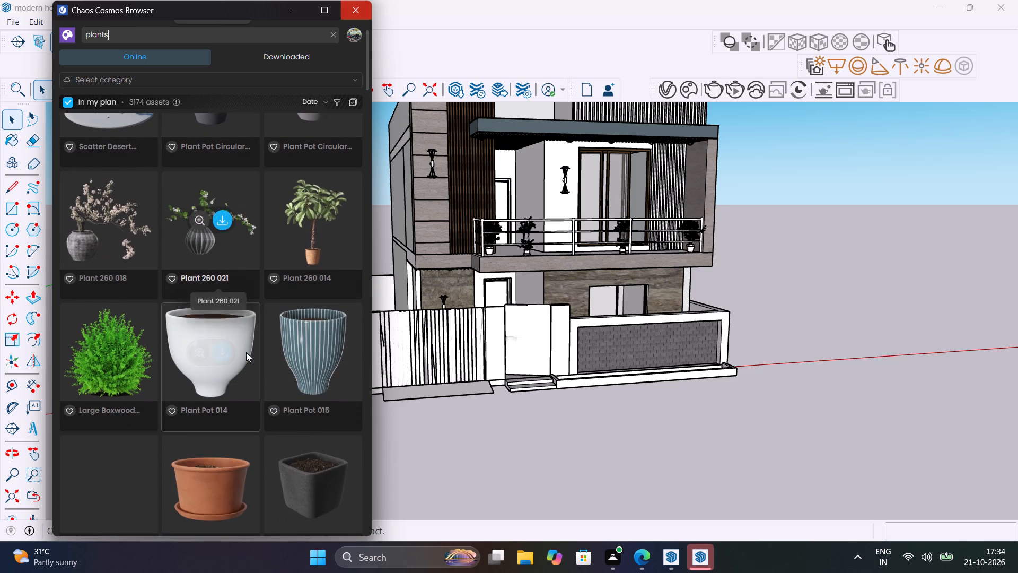
scroll(246, 352, "down", 12)
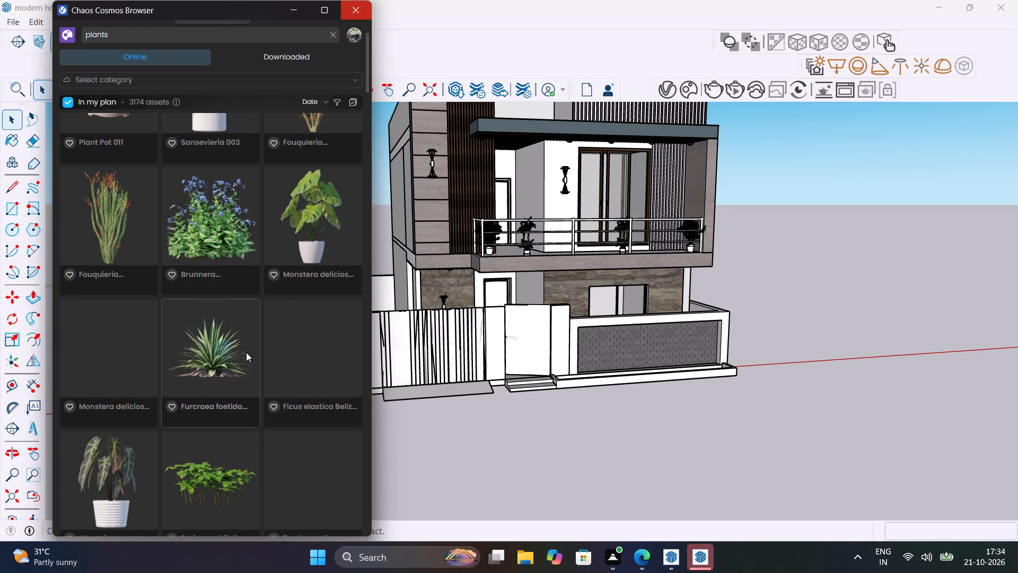
scroll(246, 352, "down", 4)
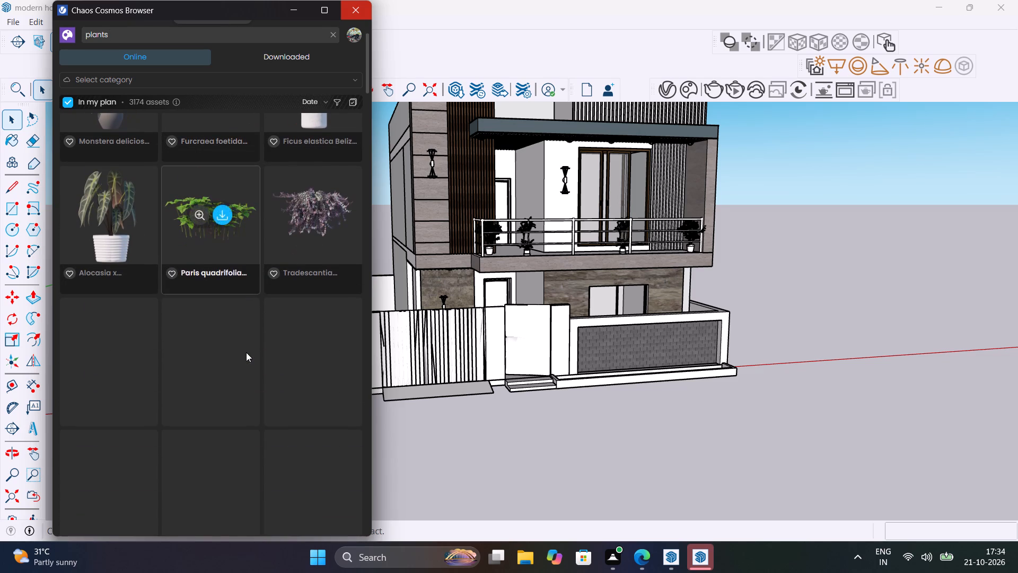
scroll(246, 352, "down", 2)
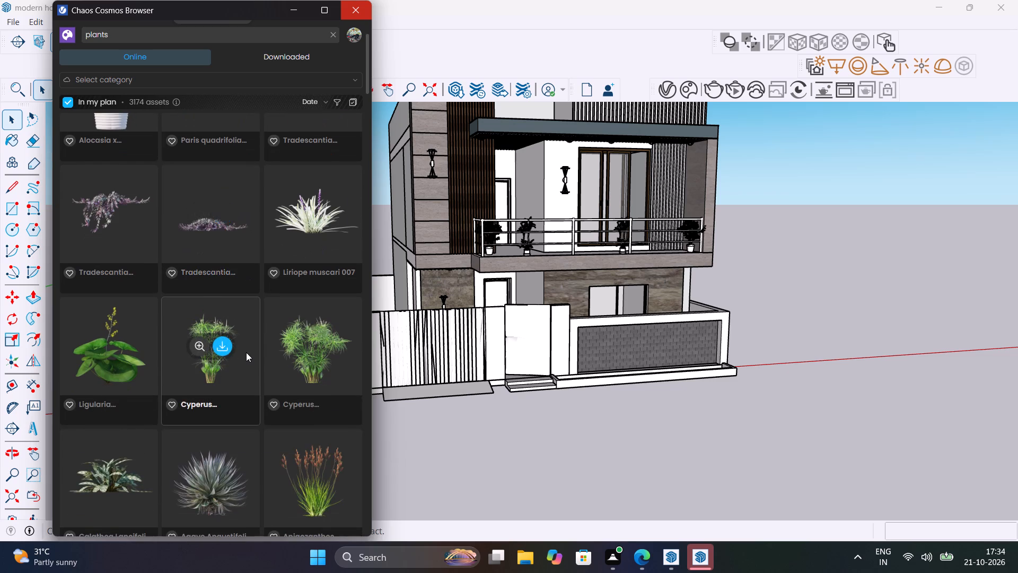
scroll(246, 352, "down", 10)
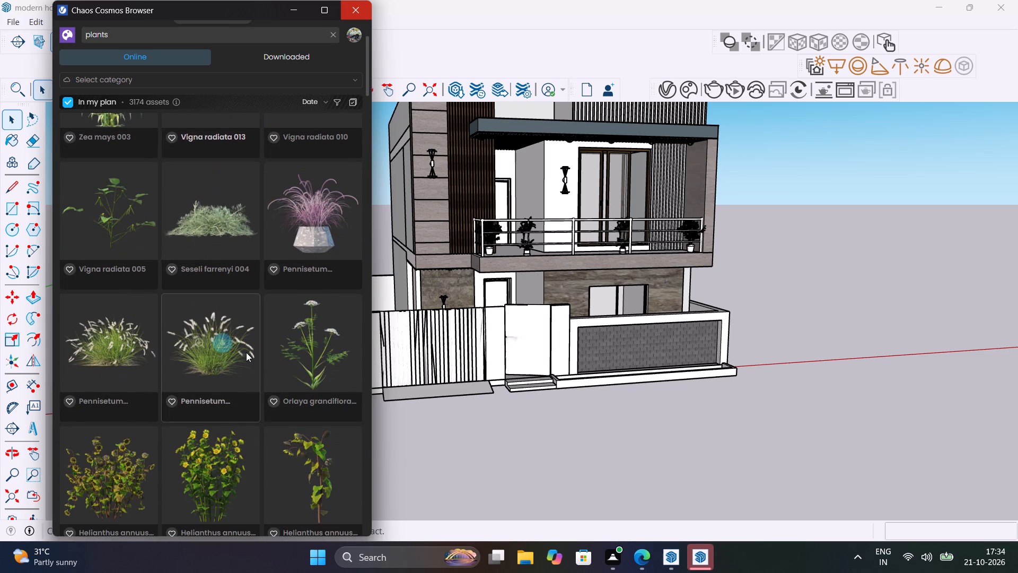
scroll(246, 352, "down", 7)
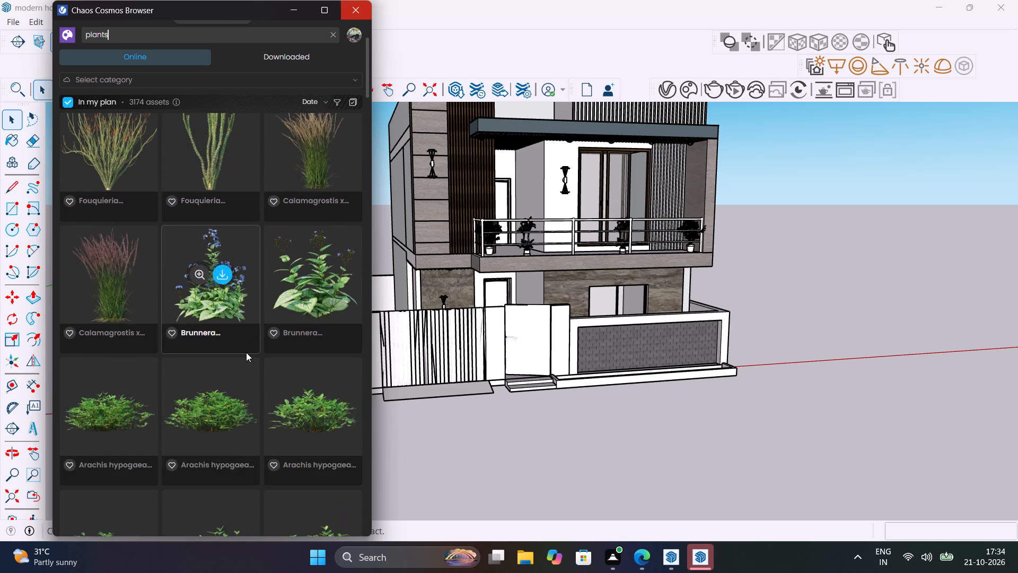
scroll(246, 352, "down", 12)
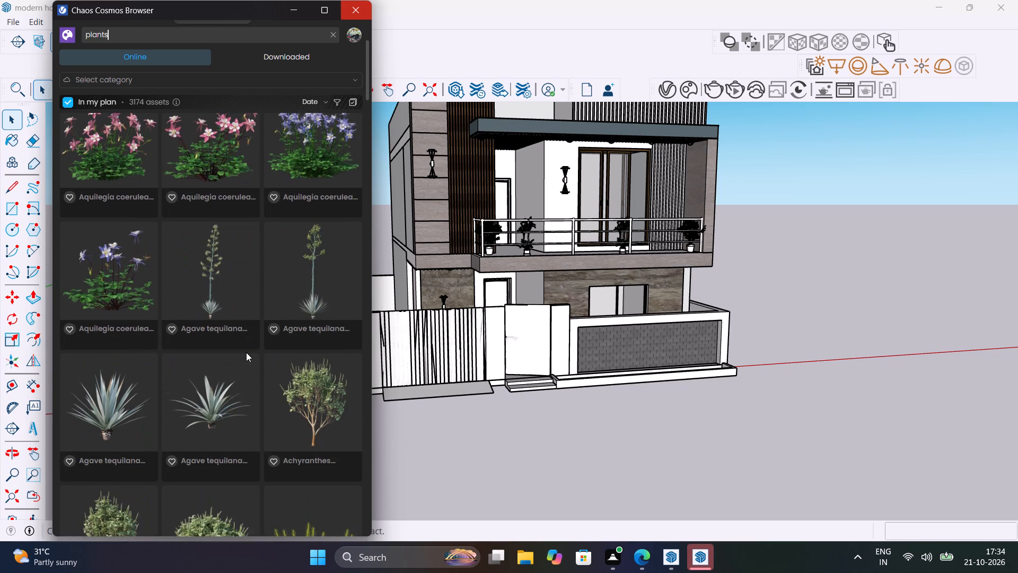
scroll(246, 352, "down", 7)
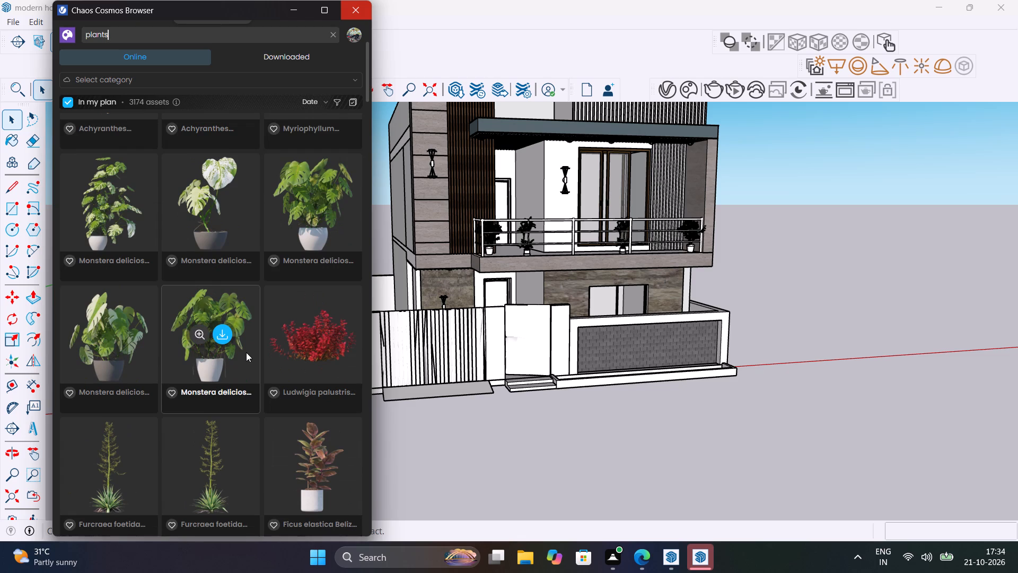
scroll(251, 350, "down", 10)
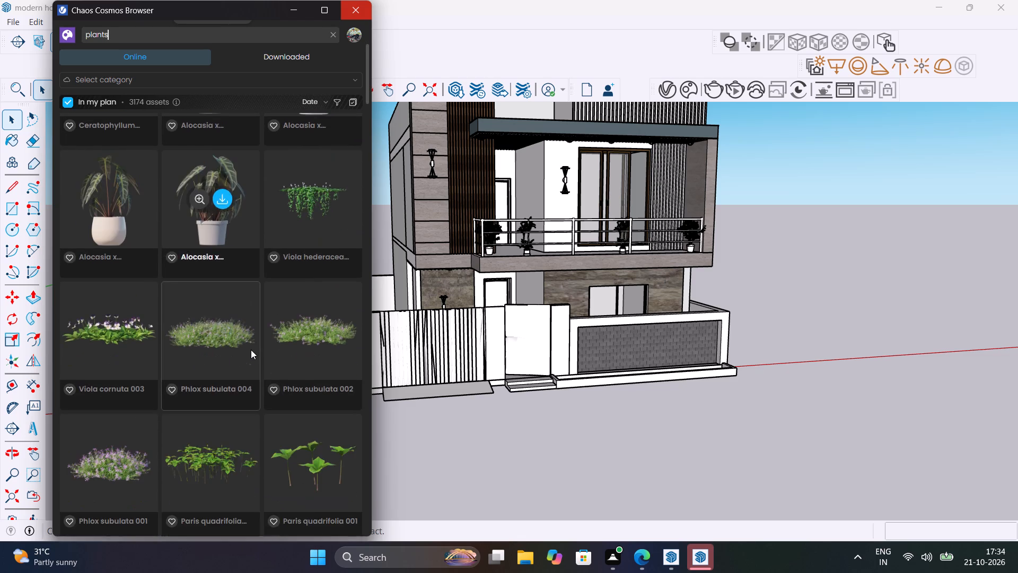
scroll(251, 350, "down", 15)
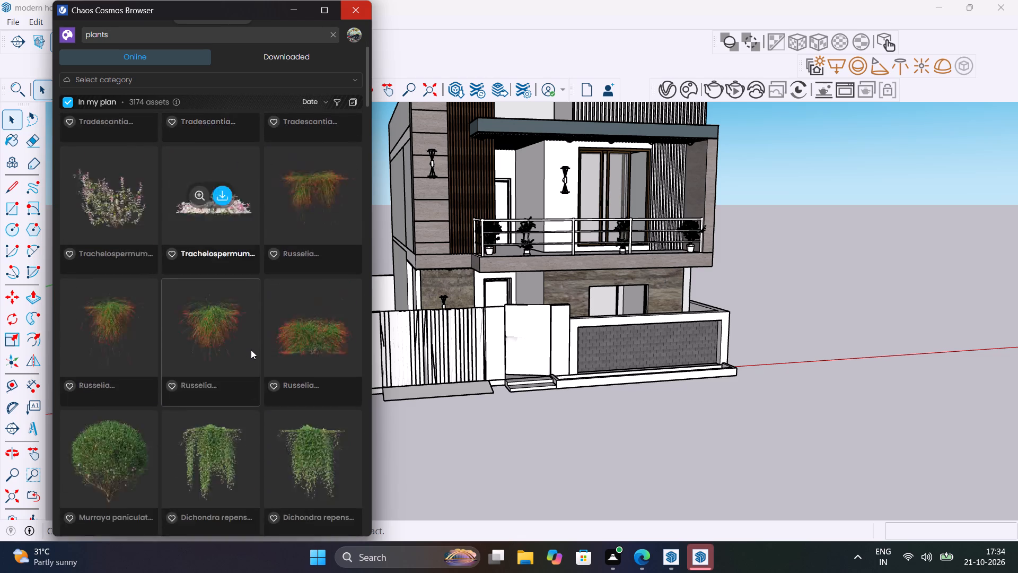
scroll(251, 350, "down", 16)
scroll(251, 350, "up", 10)
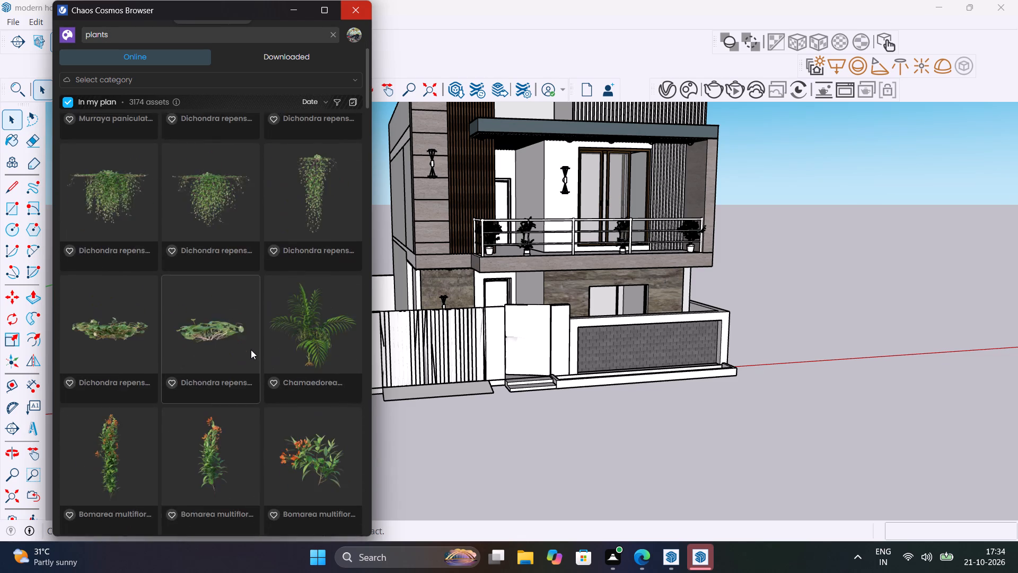
scroll(251, 350, "up", 20)
scroll(251, 350, "up", 18)
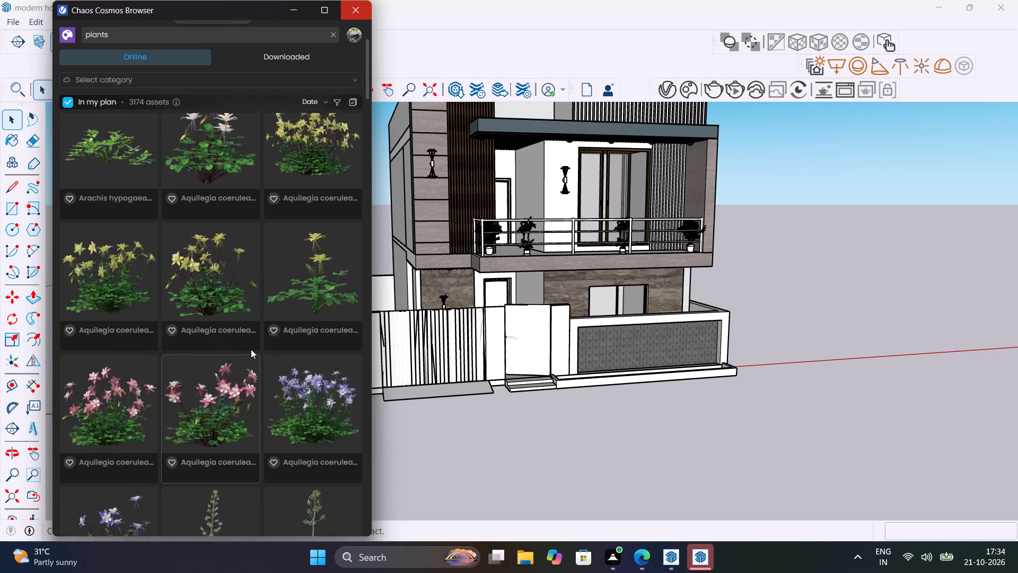
scroll(251, 349, "up", 20)
scroll(251, 349, "up", 18)
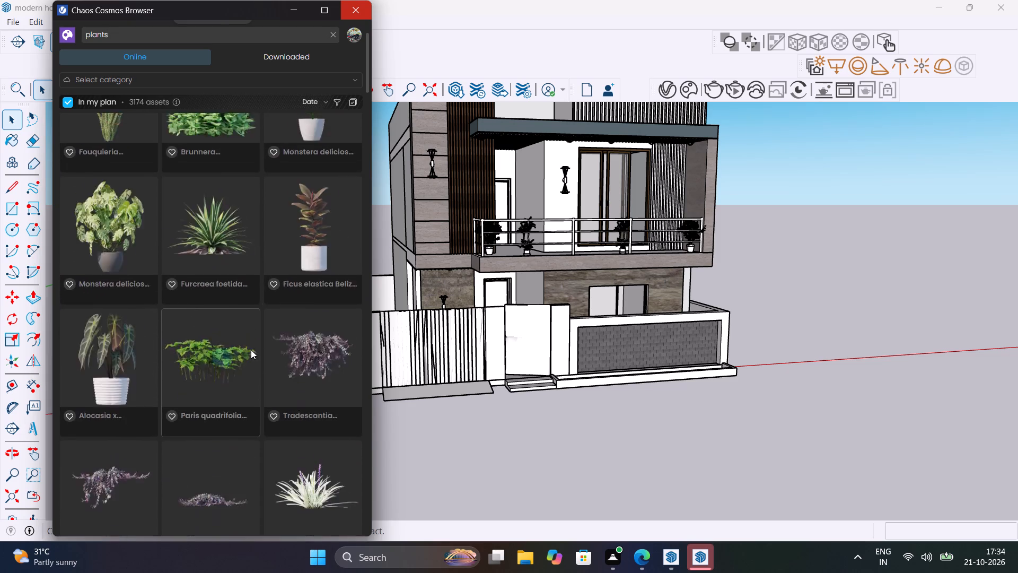
scroll(251, 350, "up", 7)
scroll(251, 350, "down", 1)
scroll(251, 350, "up", 18)
scroll(251, 350, "up", 3)
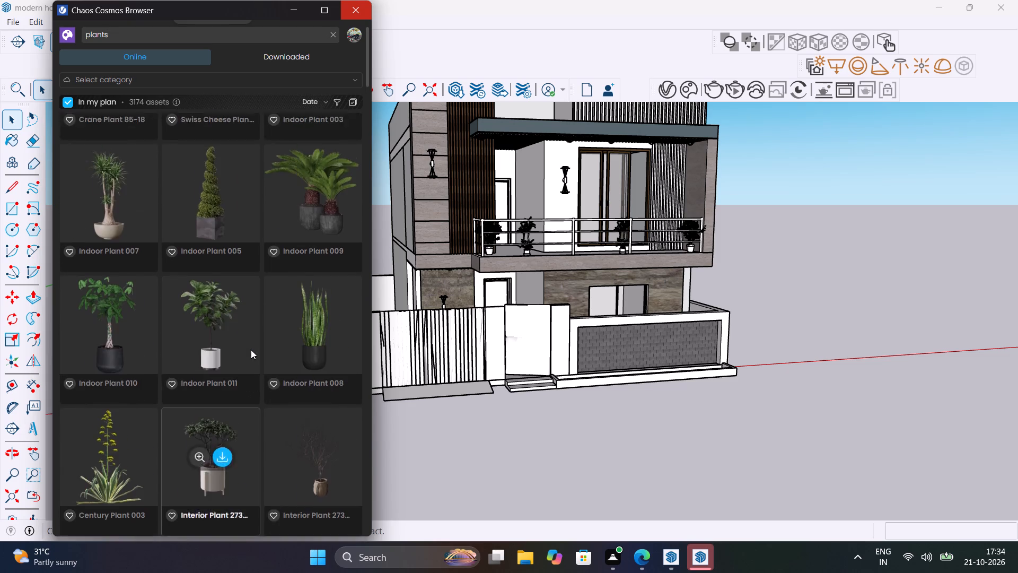
Import Potted Plant 02 from the Cosmos plant results and place it inside the planter trough at the gate stair end.
scroll(251, 350, "up", 5)
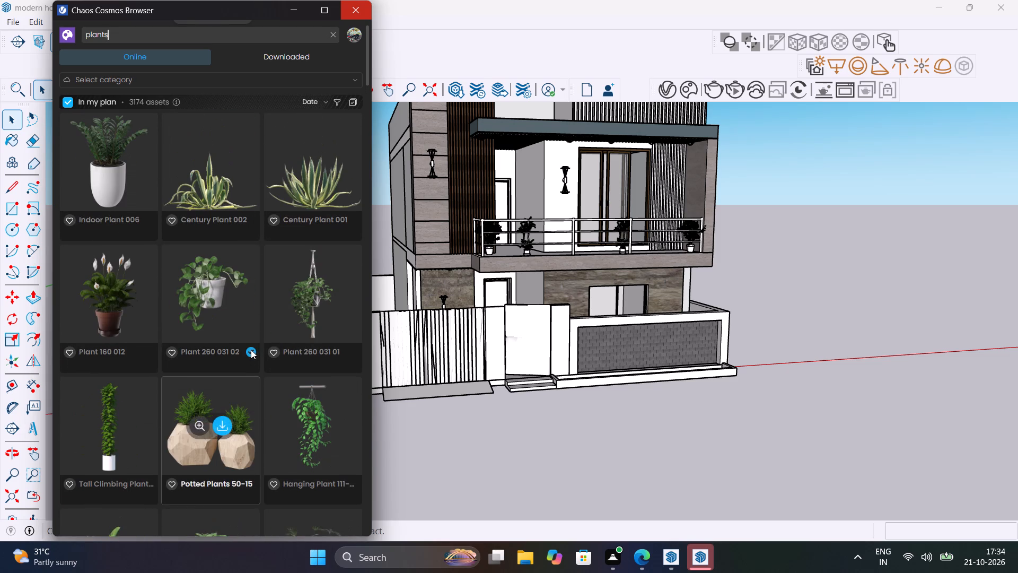
scroll(251, 350, "up", 6)
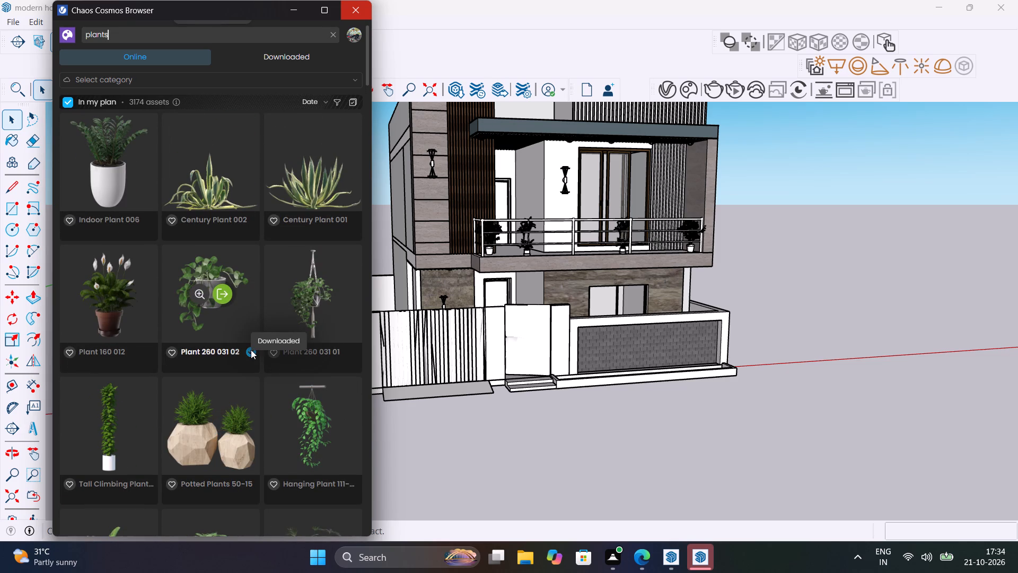
scroll(232, 282, "up", 5)
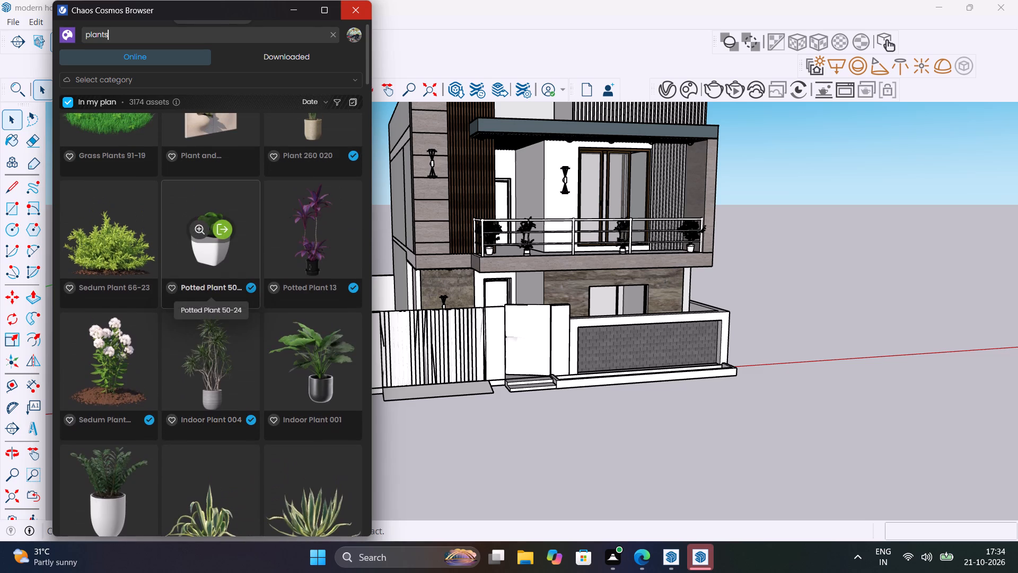
scroll(238, 387, "up", 3)
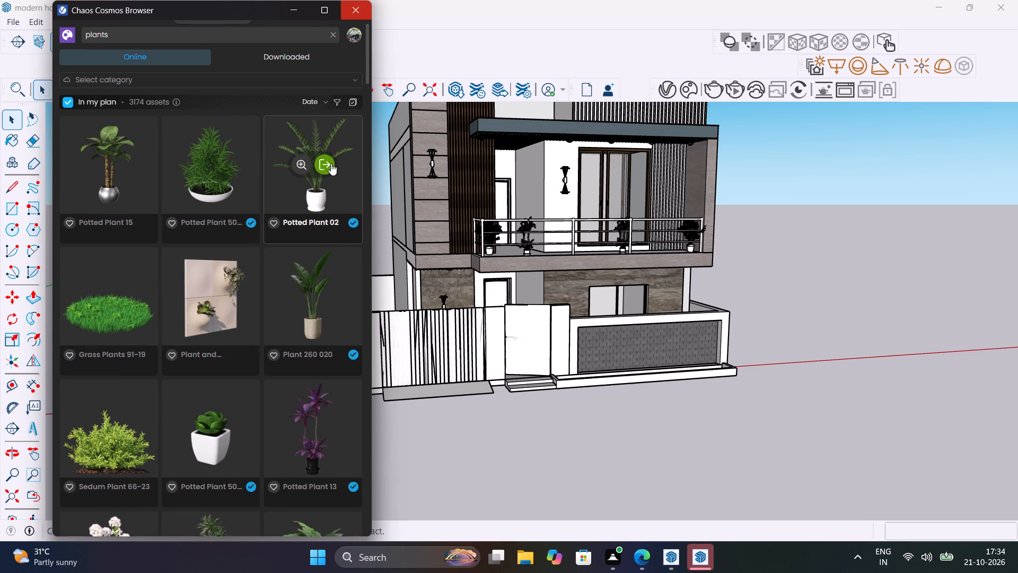
left_click(331, 163)
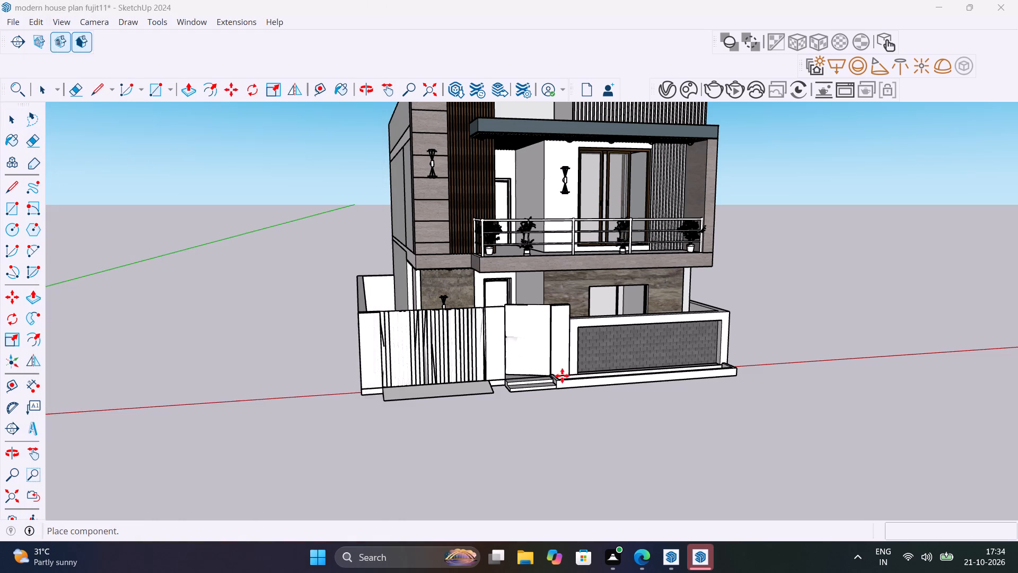
scroll(581, 380, "up", 12)
middle_click_drag(575, 389, 461, 534)
scroll(550, 421, "up", 1)
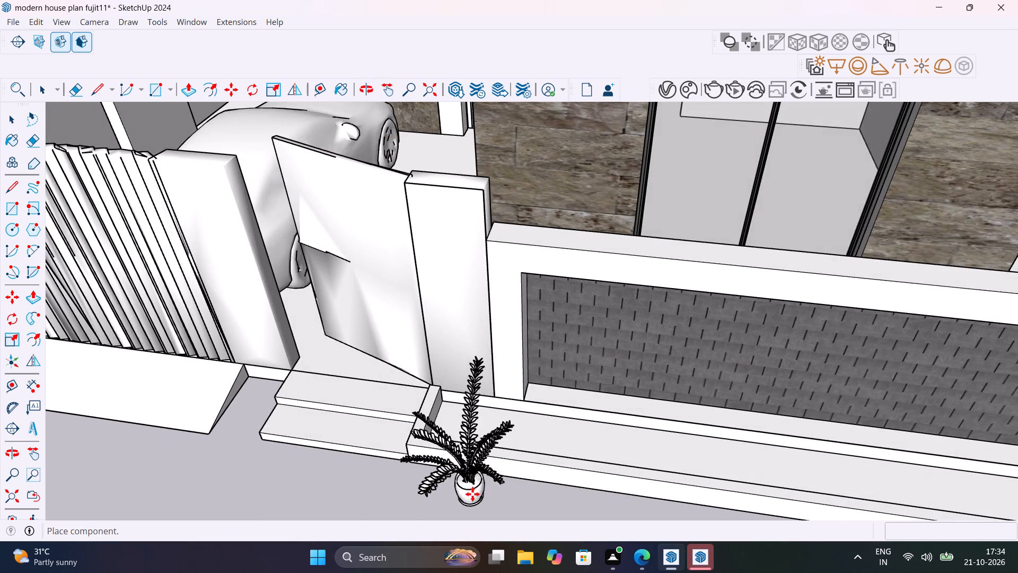
scroll(472, 494, "up", 11)
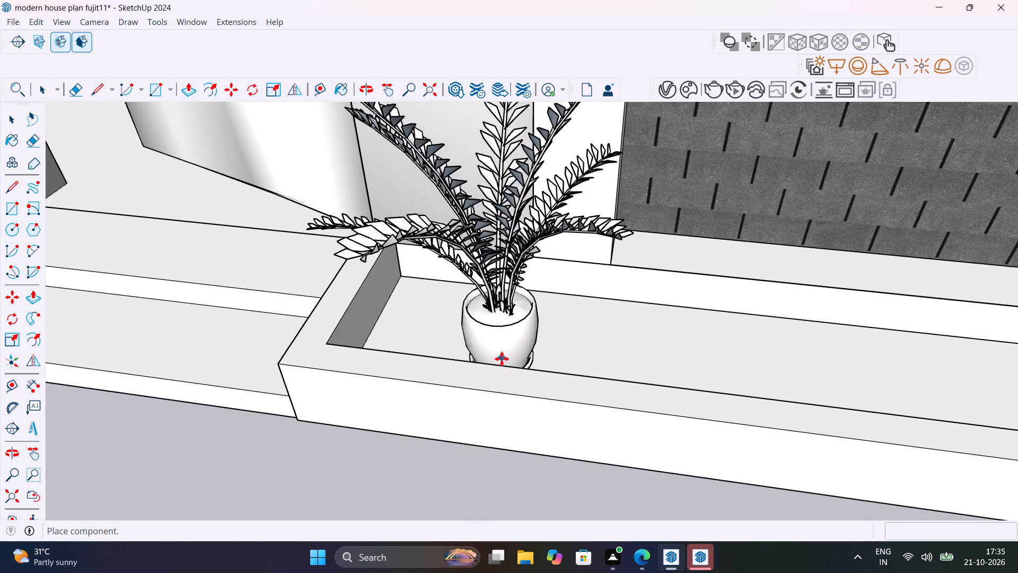
left_click(594, 366)
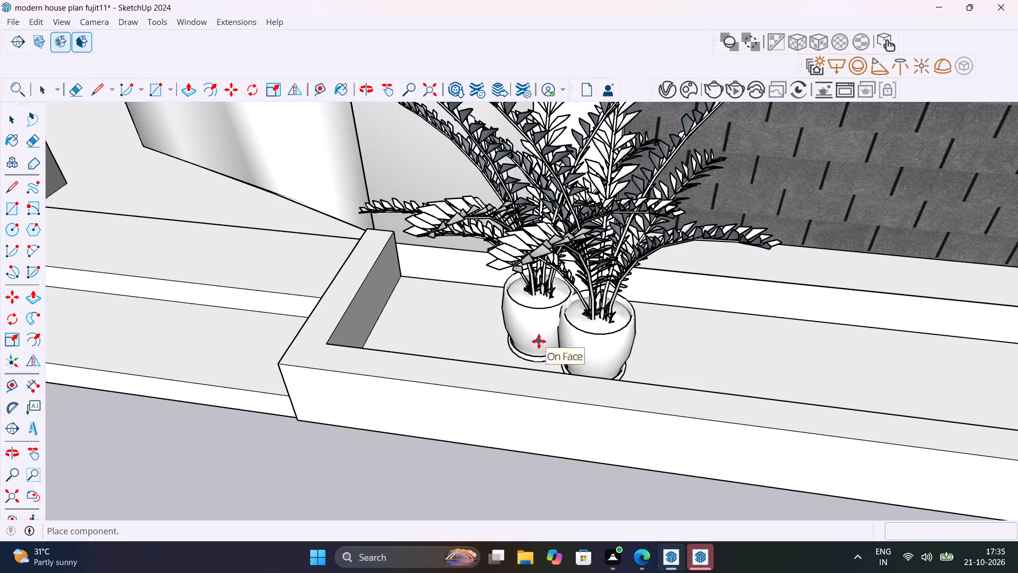
Place a second Potted Plant 02 inside the planter trough at its far end, by the boundary wall corner.
scroll(539, 341, "down", 14)
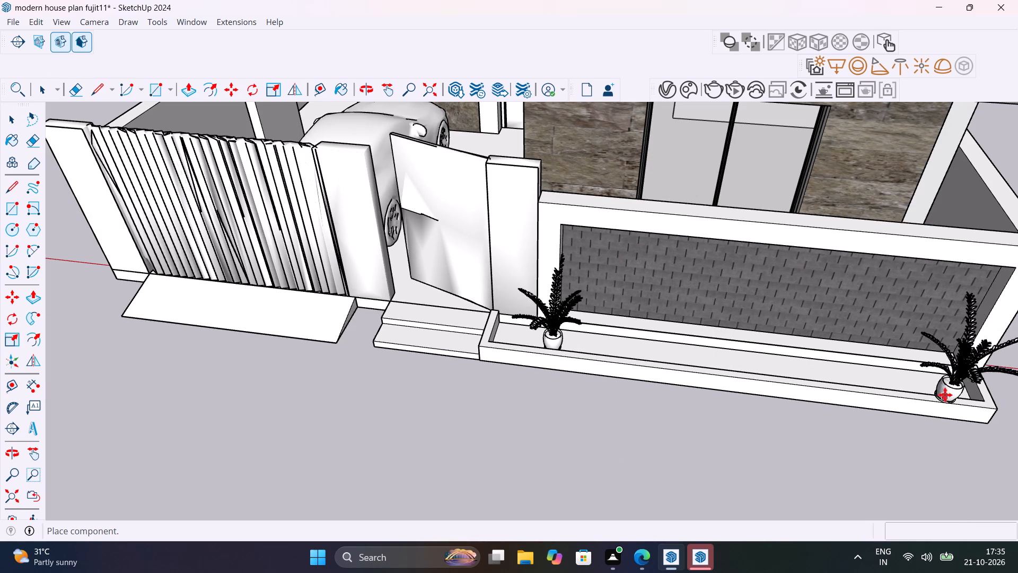
scroll(953, 387, "up", 18)
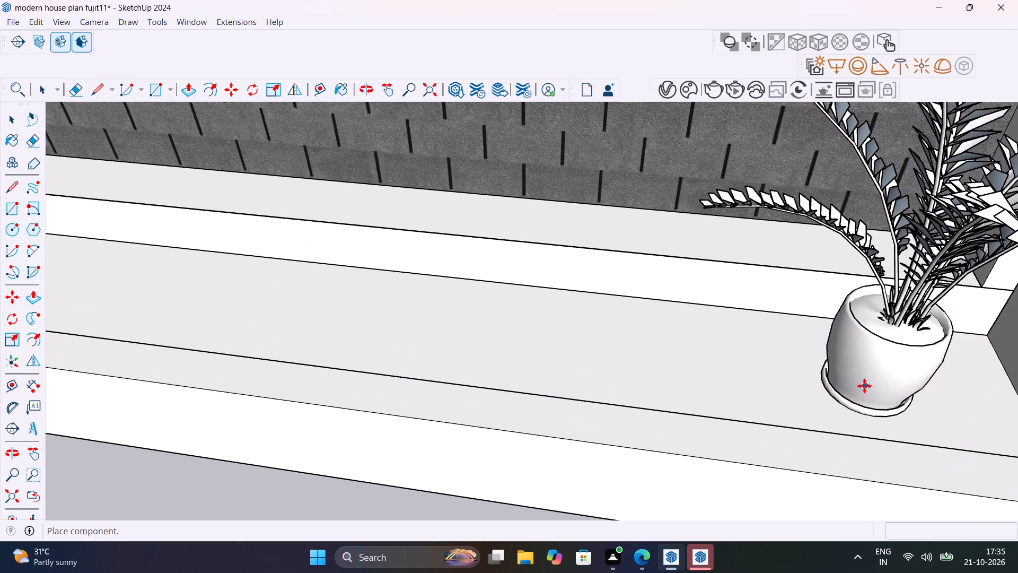
left_click(942, 405)
scroll(620, 378, "down", 13)
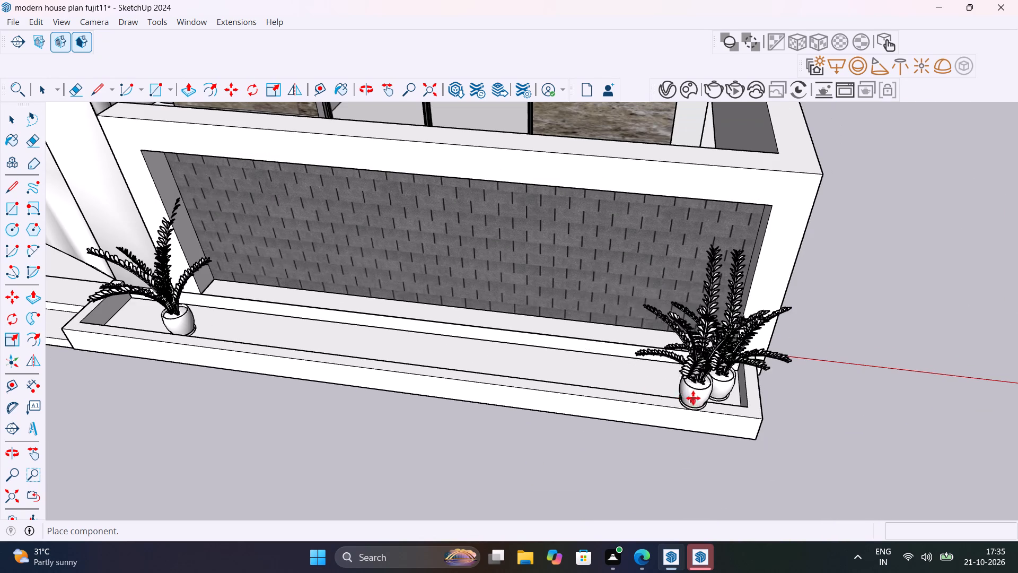
key("space")
Import Potted Plant 50-12 and place it in the planter trough on the gate-side part of its length.
scroll(552, 433, "down", 1)
middle_click_drag(564, 427, 750, 374)
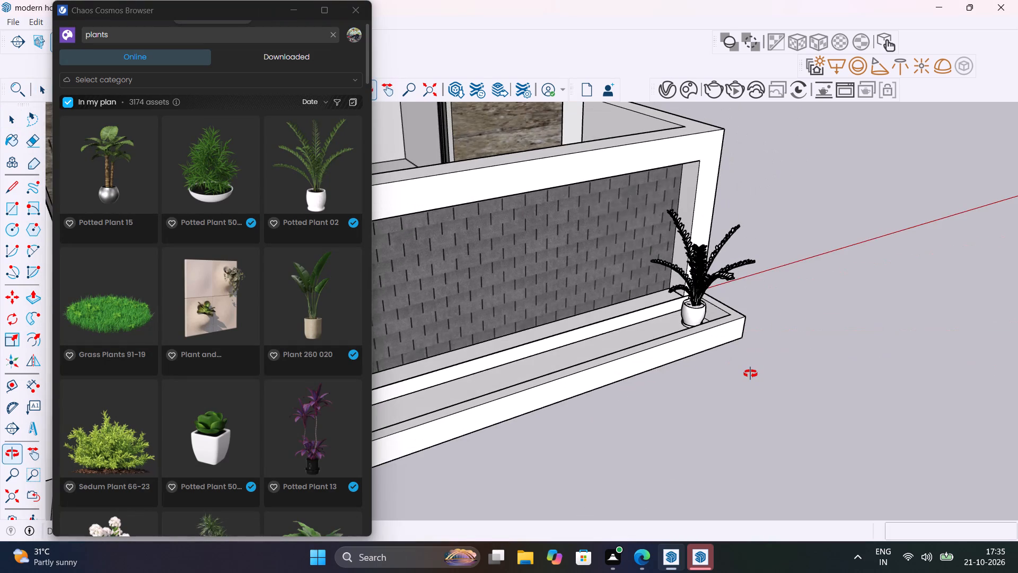
middle_click_drag(750, 374, 586, 360)
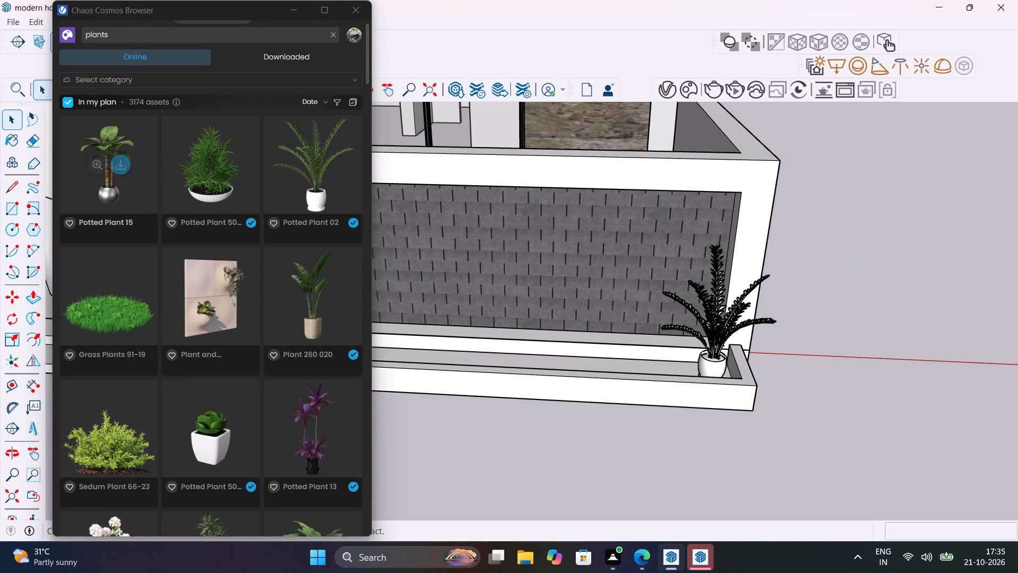
left_click(223, 170)
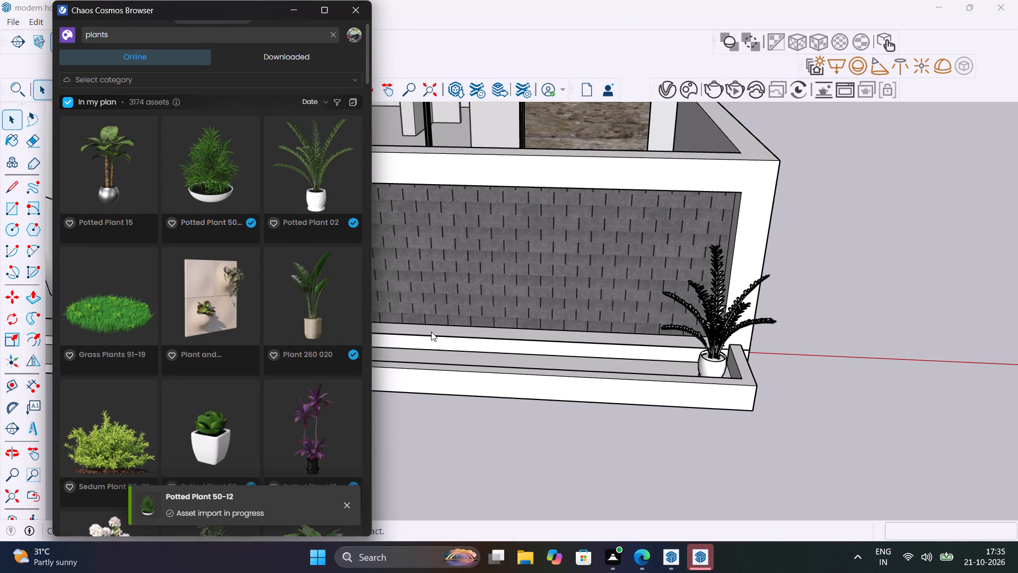
scroll(381, 350, "up", 10)
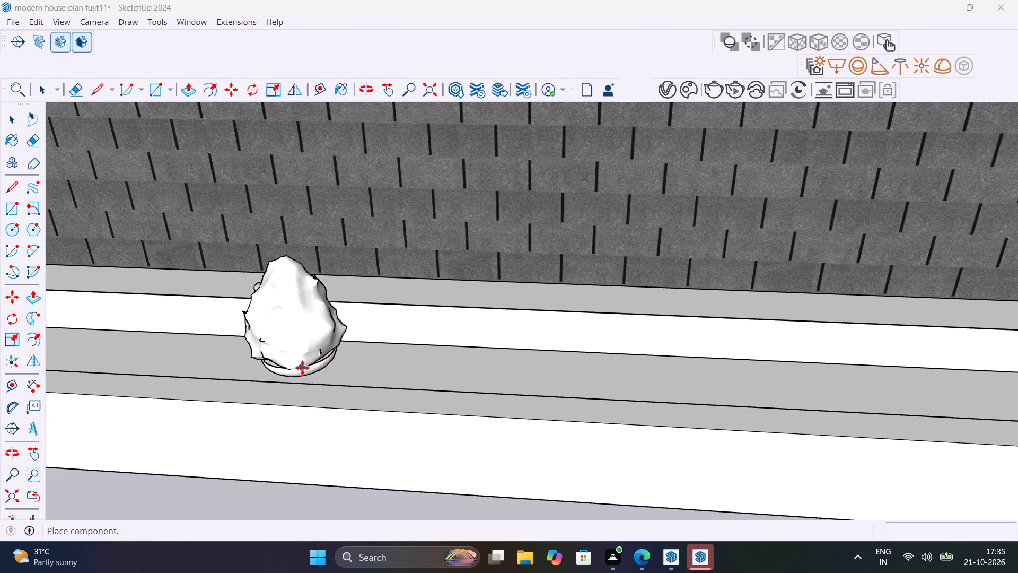
middle_click_drag(327, 376, 97, 404)
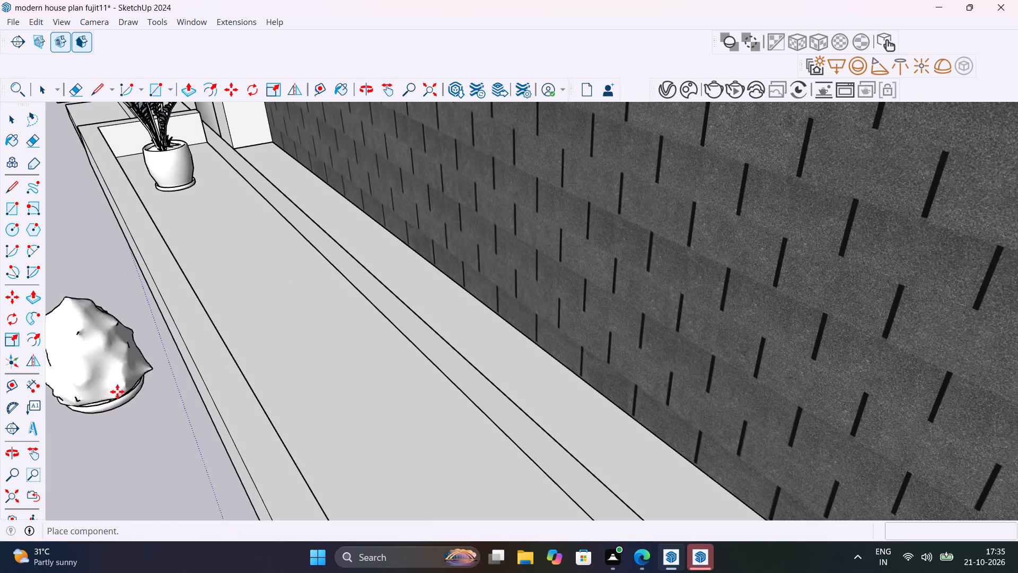
left_click(309, 311)
Place another Potted Plant 50-12 in the trough, just inside the Potted Plant 02 at the far end.
scroll(299, 333, "down", 4)
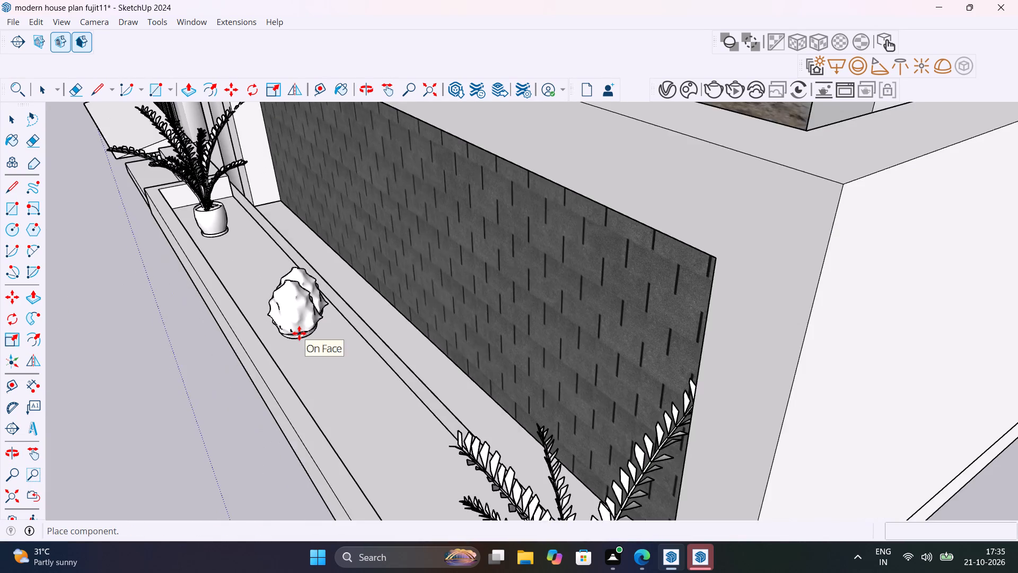
scroll(299, 333, "down", 7)
middle_click(383, 437)
scroll(383, 437, "up", 15)
middle_click_drag(349, 381, 479, 304)
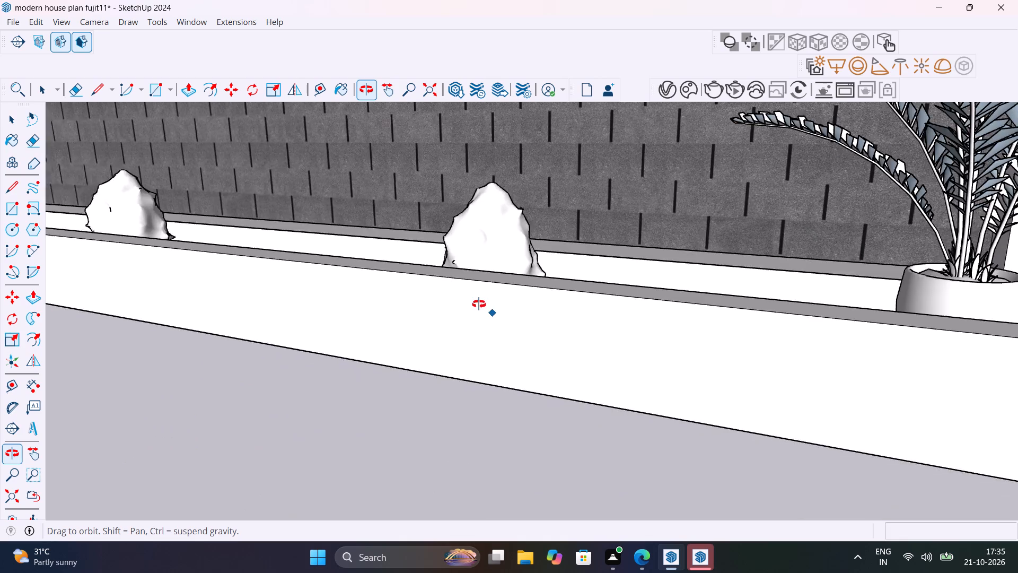
middle_click_drag(479, 304, 553, 437)
left_click(718, 507)
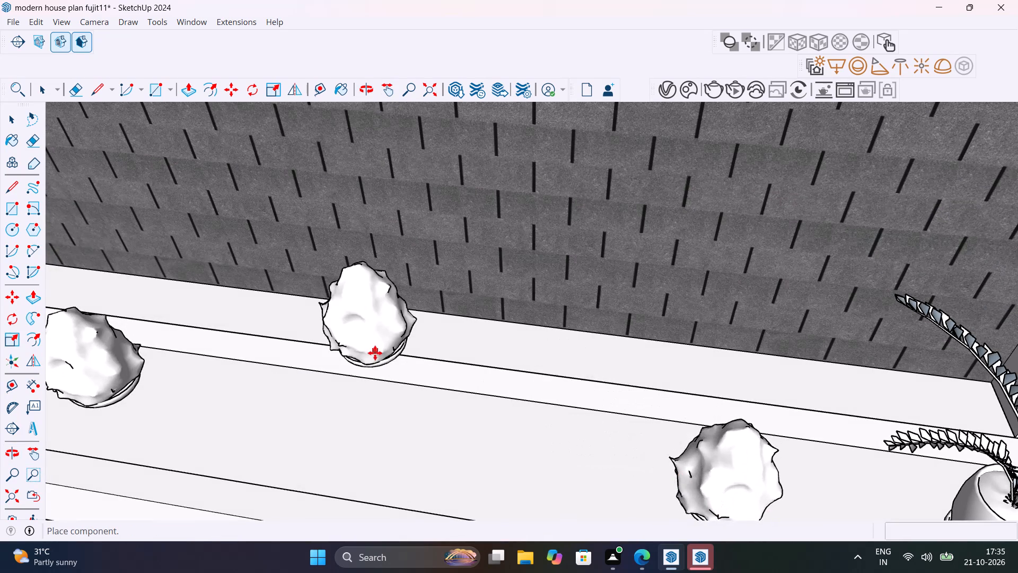
scroll(375, 353, "down", 5)
key("space")
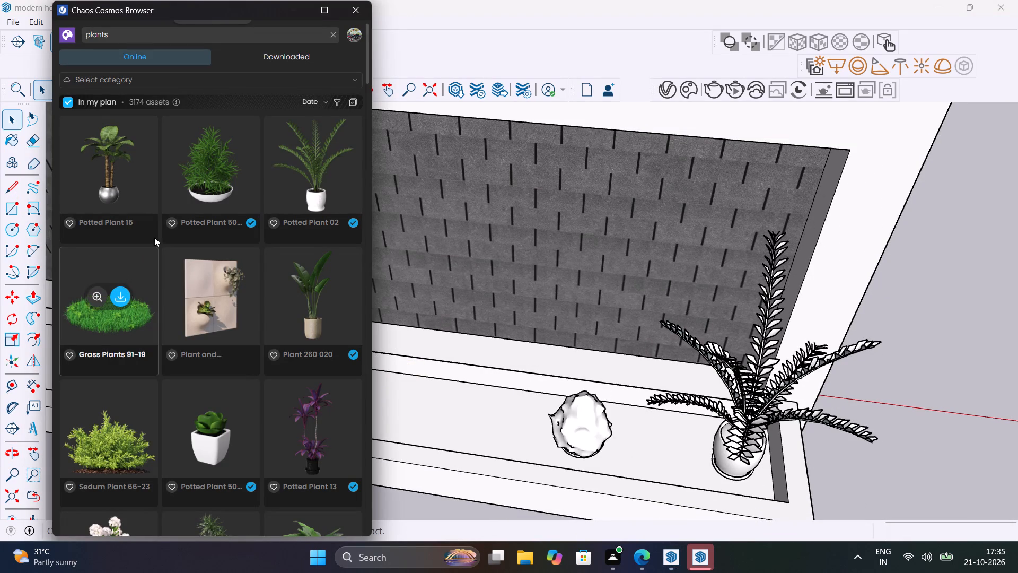
Import the white-flowered Sedum Plant and place it in the trough beside the Potted Plant 02 at the gate stair end.
scroll(202, 324, "down", 3)
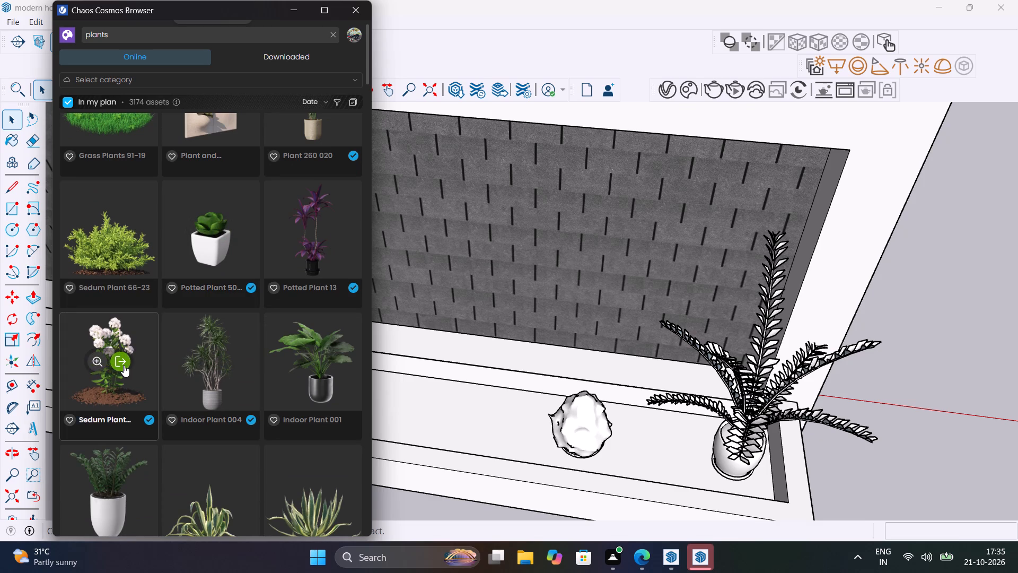
left_click(124, 364)
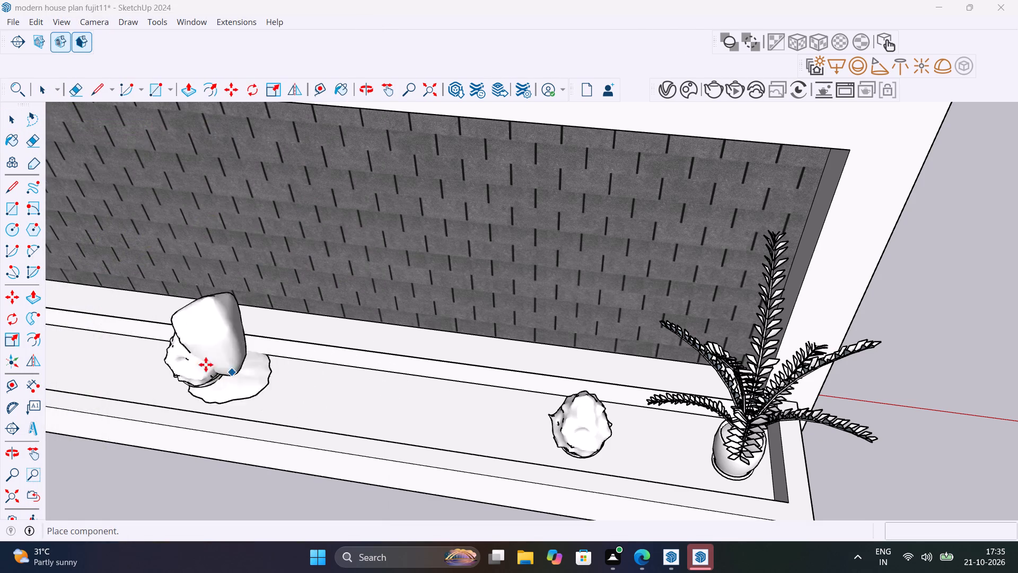
scroll(212, 360, "down", 11)
scroll(122, 355, "up", 18)
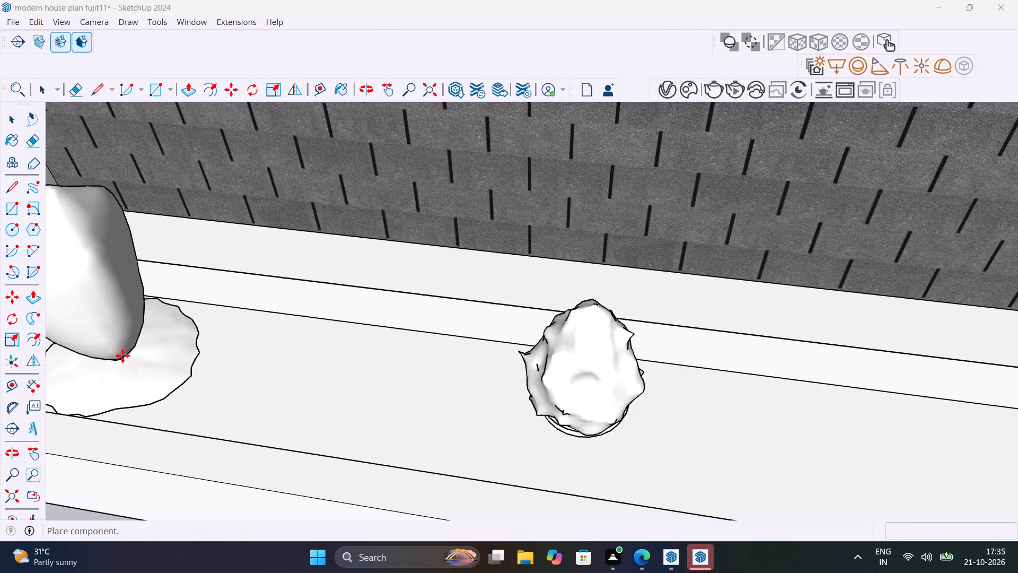
scroll(80, 355, "up", 1)
middle_click_drag(80, 355, 336, 324)
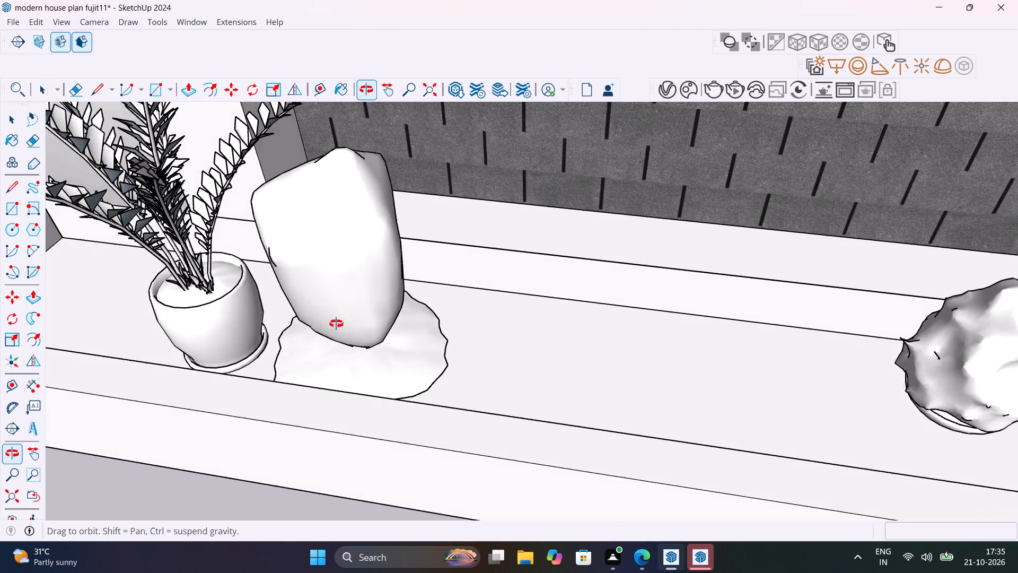
middle_click_drag(336, 324, 298, 308)
left_click(399, 333)
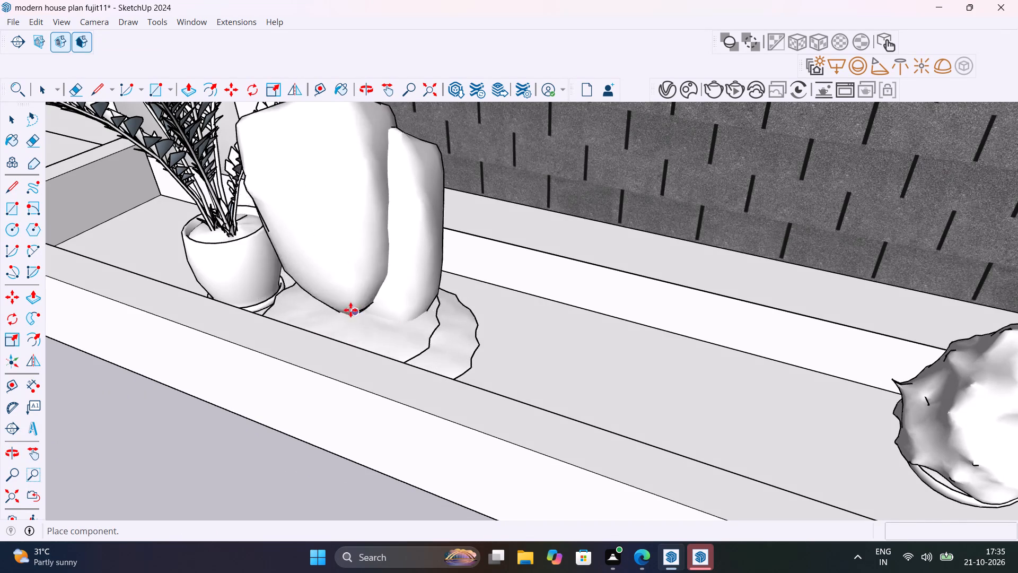
scroll(350, 309, "down", 15)
key("space")
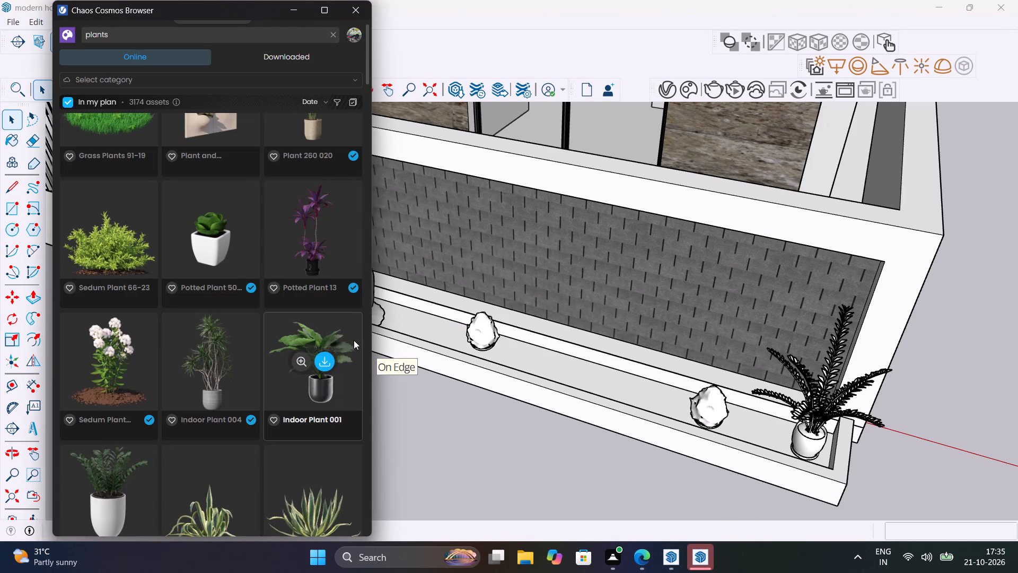
Import Indoor Plant 004 and place it mid-trough, between the two Potted Plant 50-12 pots.
left_click(231, 359)
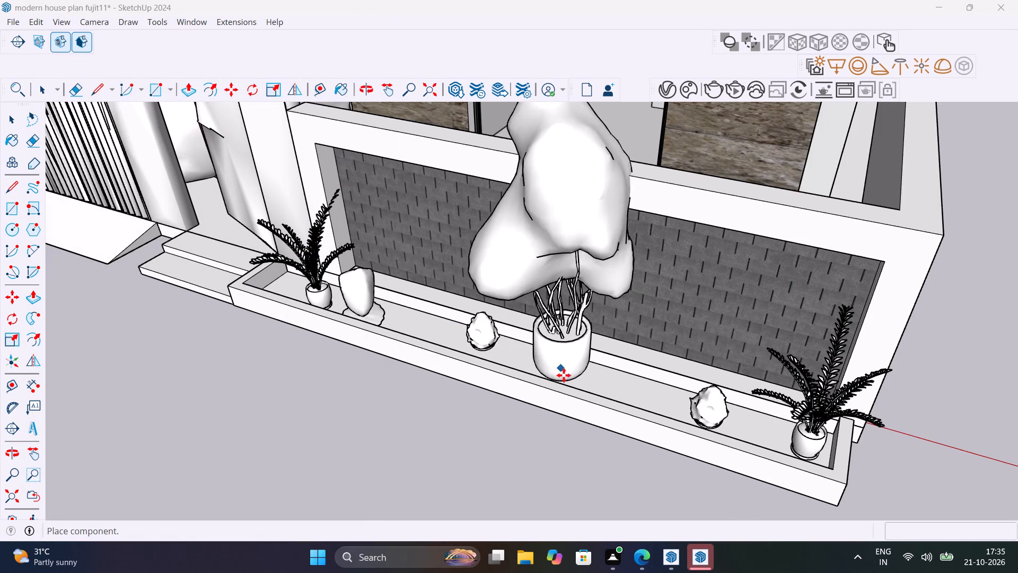
scroll(567, 377, "up", 10)
left_click(551, 384)
scroll(535, 329, "down", 2)
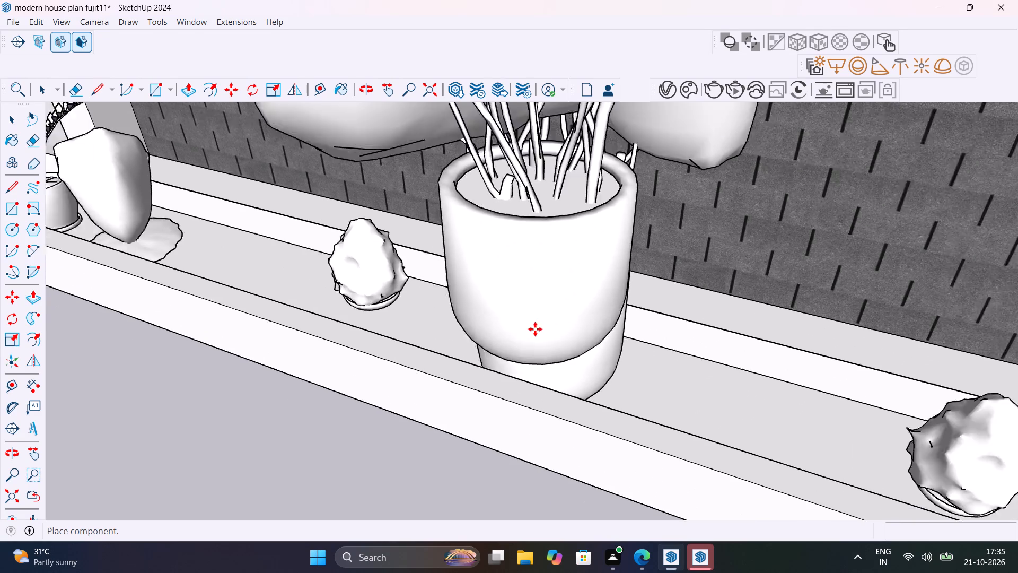
scroll(535, 329, "down", 20)
key("space")
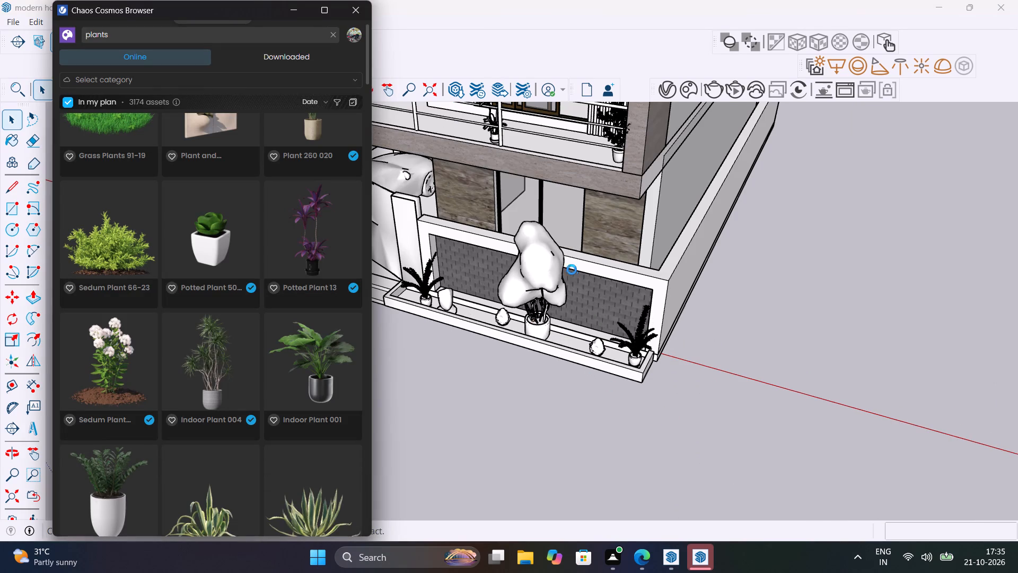
Scale the Indoor Plant 004 in the trough down uniformly to about 0.58.
left_click(550, 279)
key("s")
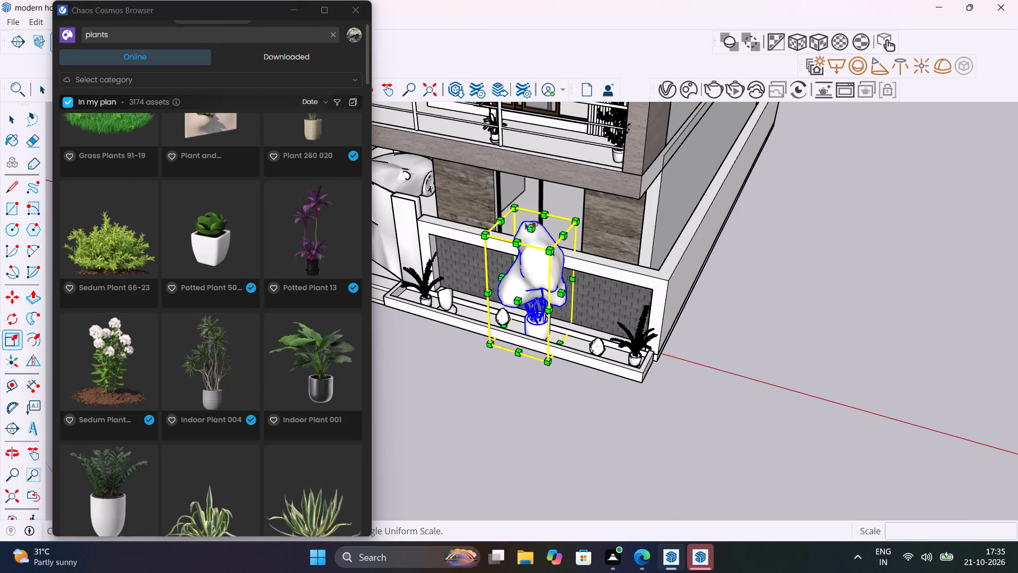
left_click(513, 207)
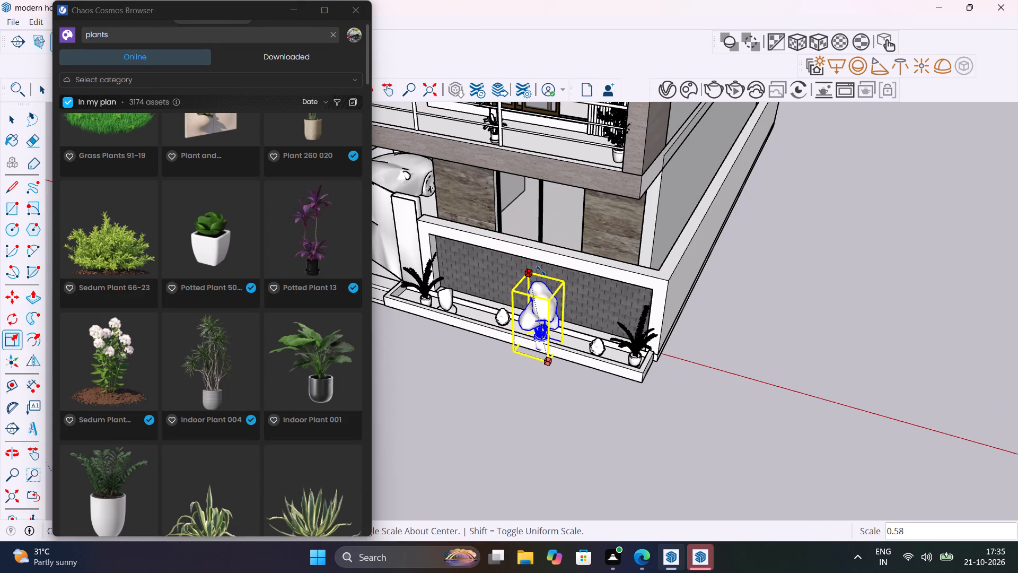
left_click(541, 271)
key("space")
left_click_drag(730, 317, 736, 319)
Move the Indoor Plant 004 off the trough's front wall so its pot stands on the trough floor between the two Potted Plant 50-12 pots.
scroll(557, 339, "up", 5)
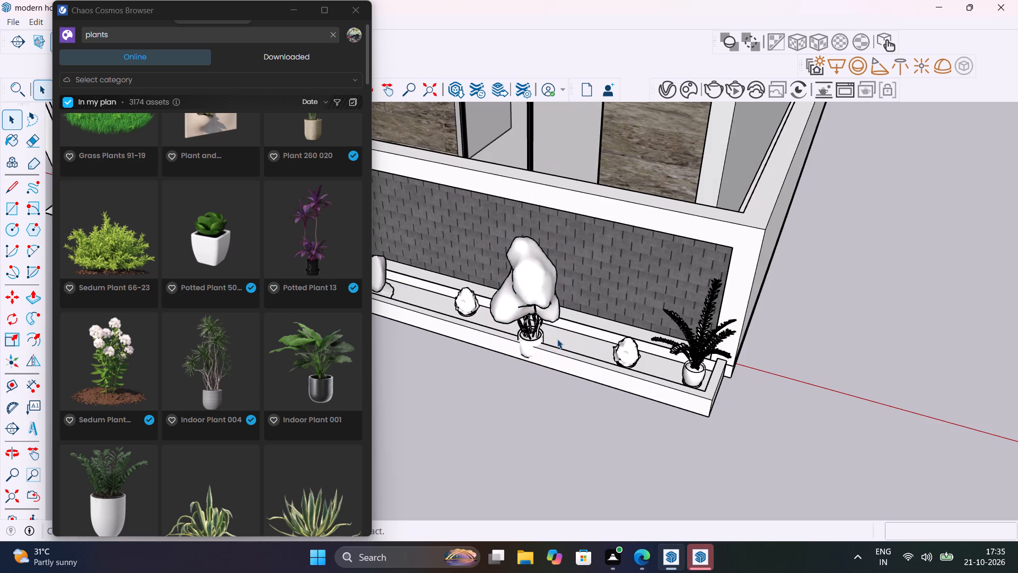
scroll(557, 339, "up", 1)
middle_click_drag(555, 337, 447, 310)
scroll(545, 285, "up", 5)
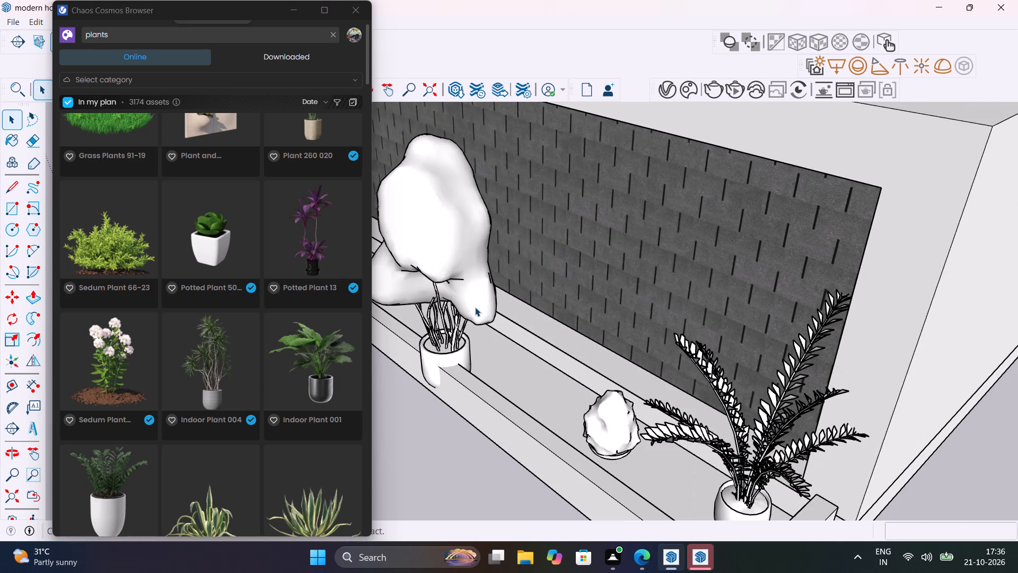
left_click(475, 307)
key("m")
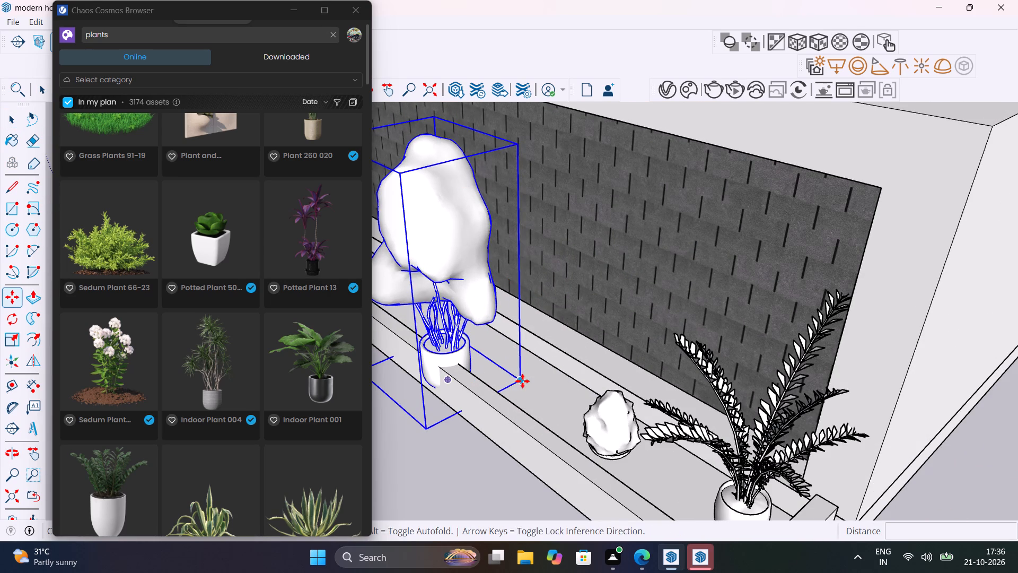
left_click(522, 381)
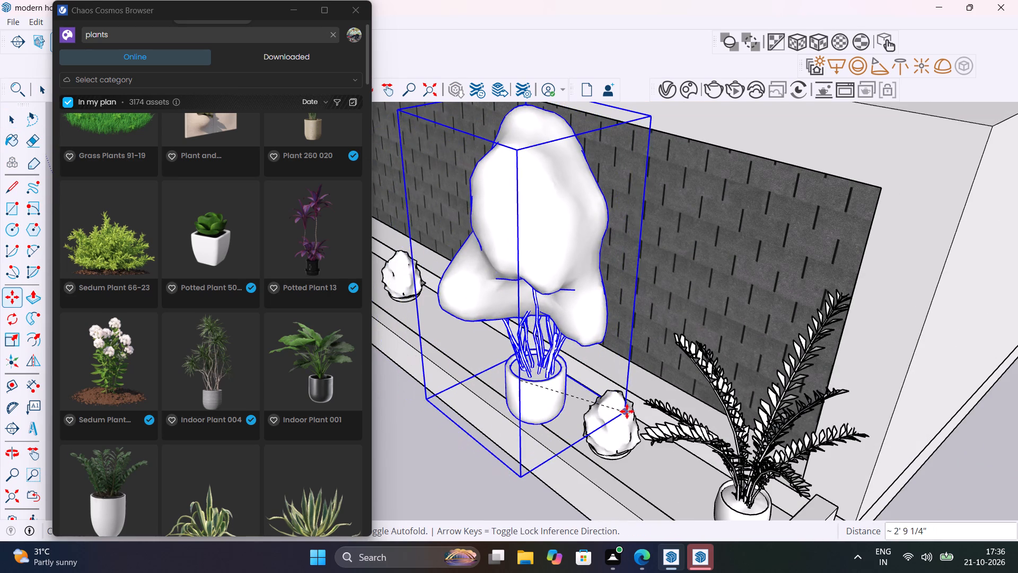
scroll(549, 352, "up", 6)
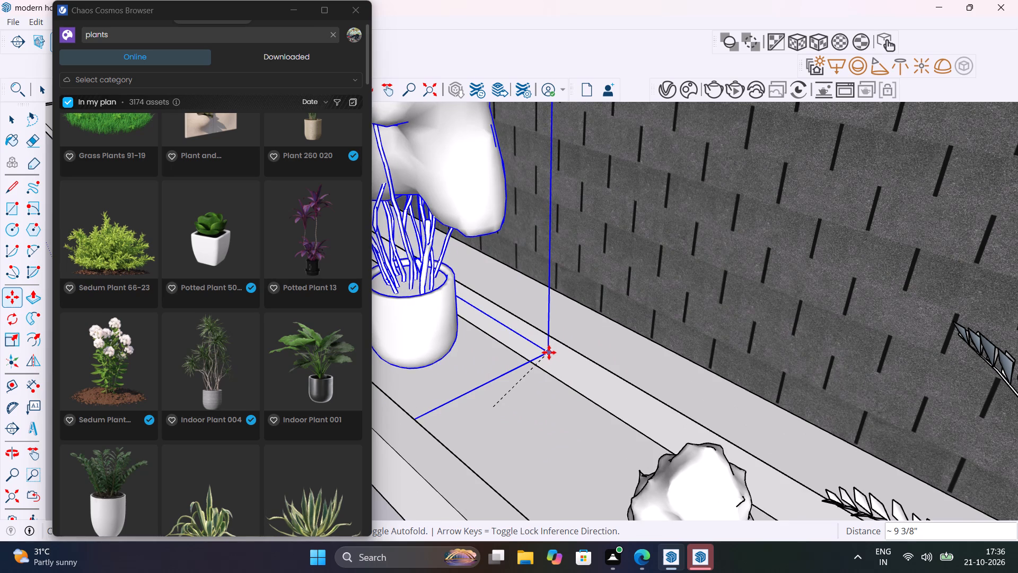
middle_click_drag(550, 352, 647, 460, "shift")
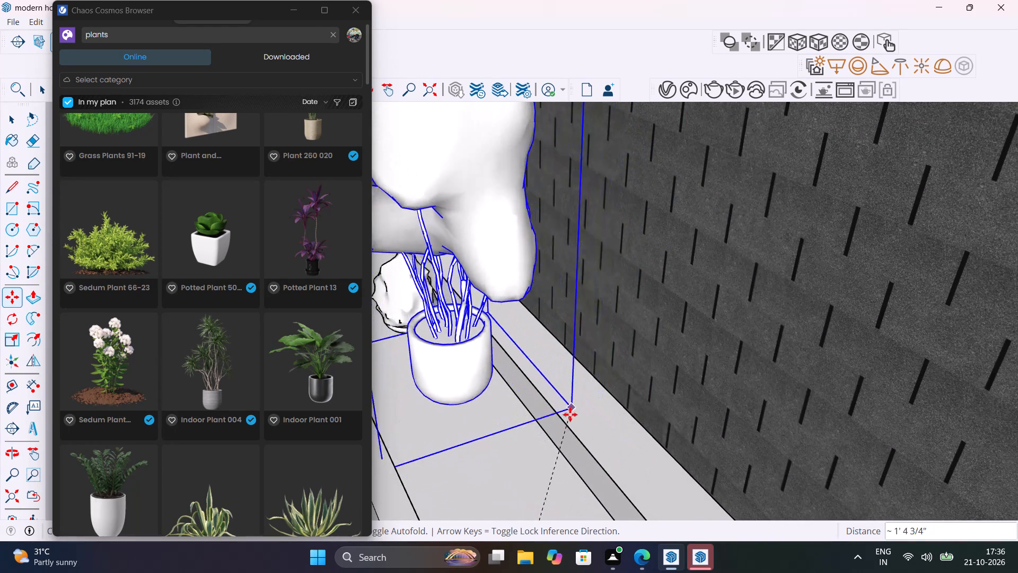
middle_click_drag(568, 449, 711, 256, "shift")
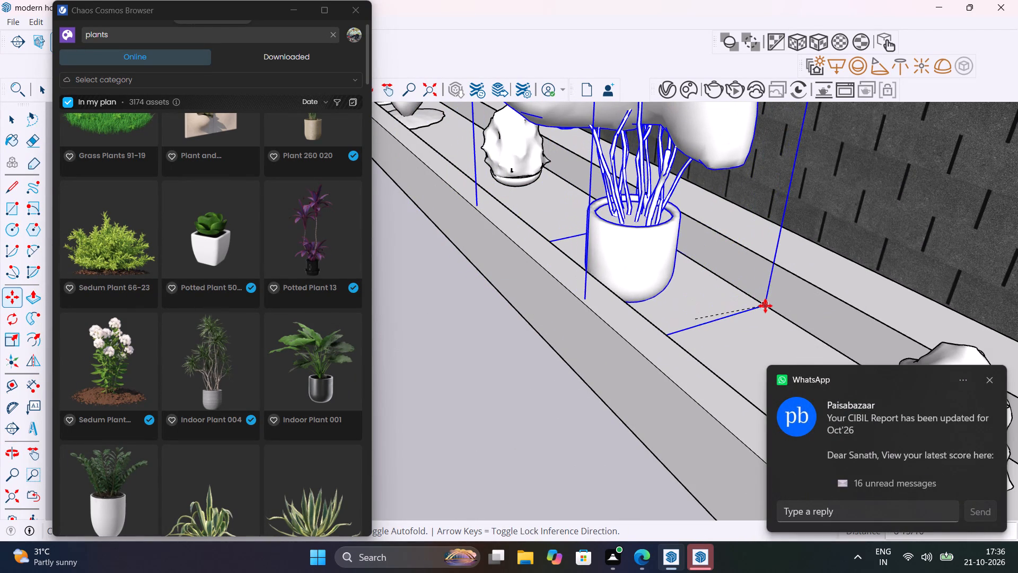
left_click(765, 306)
key("space")
scroll(439, 375, "down", 6)
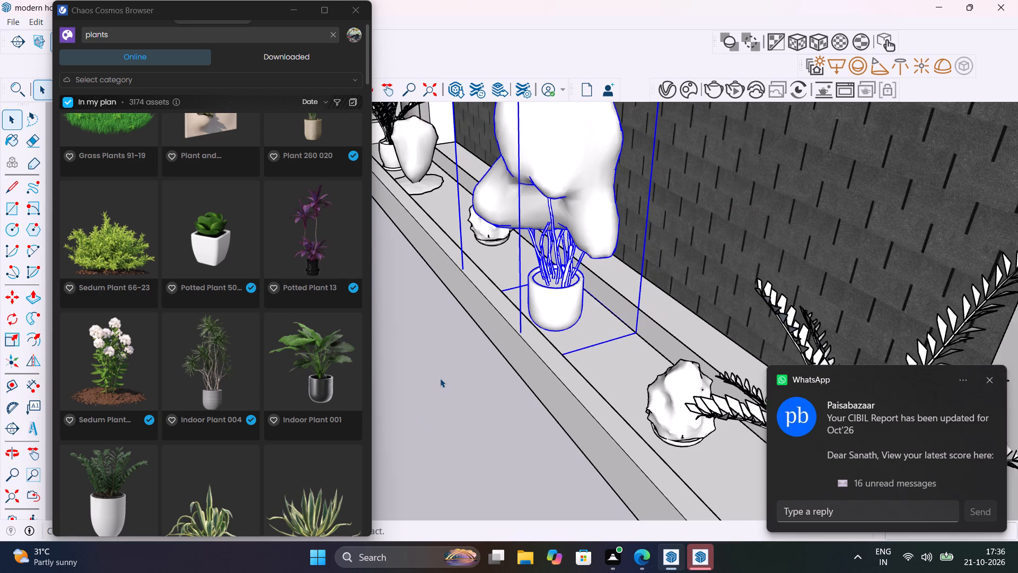
middle_click_drag(450, 382, 627, 340, "shift")
left_click(627, 341)
scroll(489, 385, "down", 11)
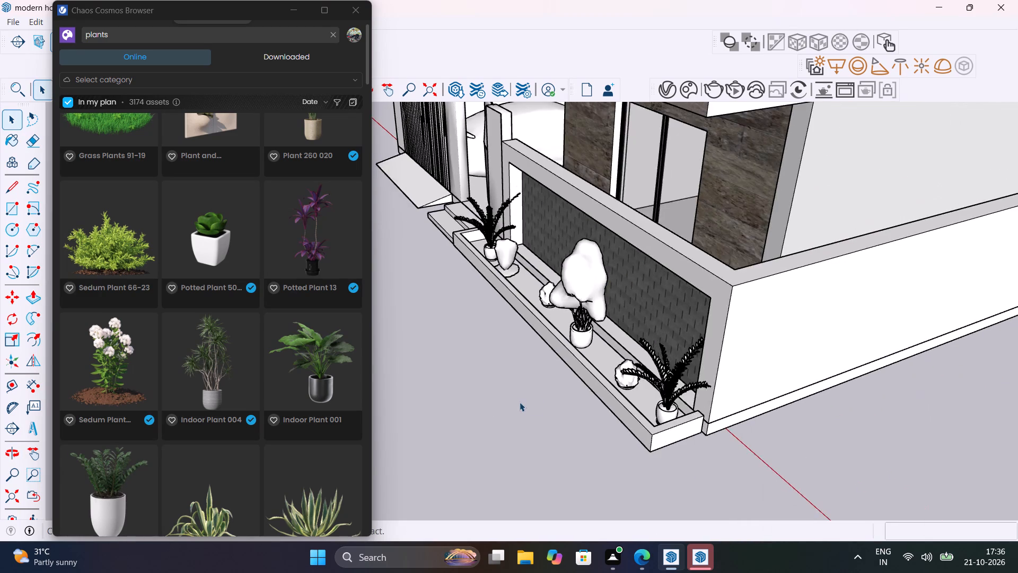
middle_click_drag(532, 406, 871, 387, "shift")
Import Potted Plant 08 and place one in the trough between the Sedum Plant and the nearest Potted Plant 50-12.
scroll(187, 387, "down", 2)
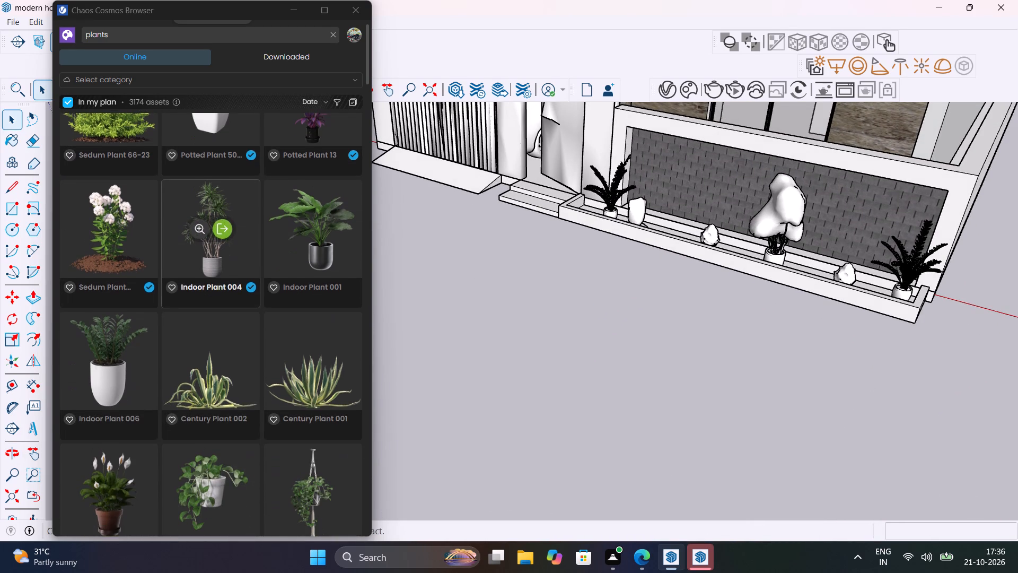
scroll(137, 406, "down", 2)
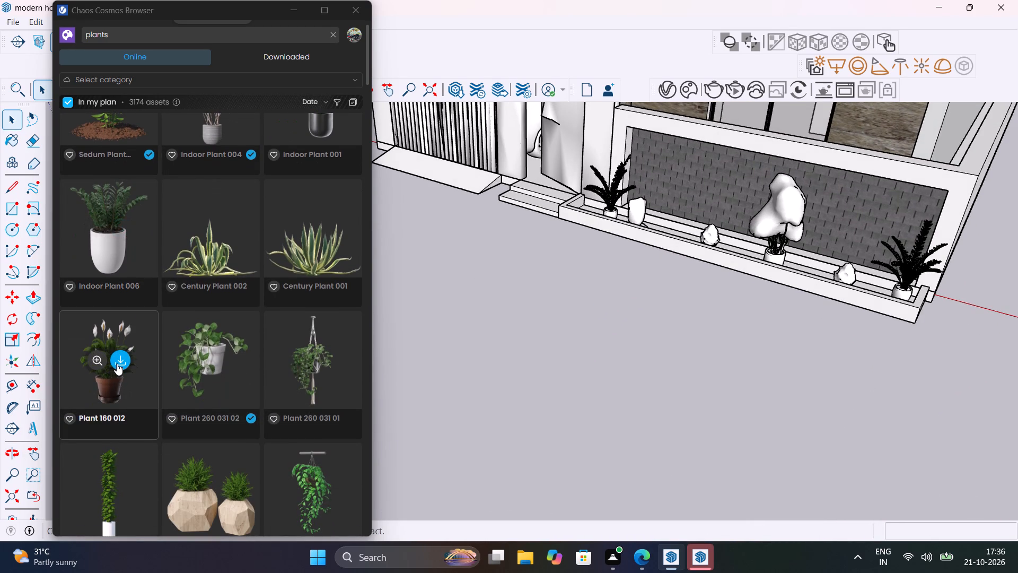
scroll(169, 453, "down", 2)
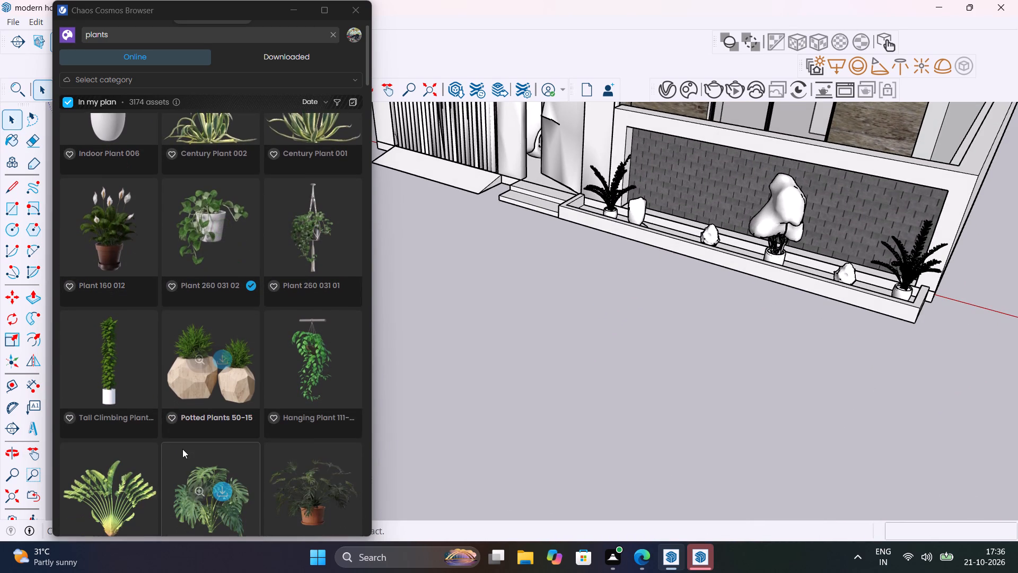
scroll(182, 448, "down", 2)
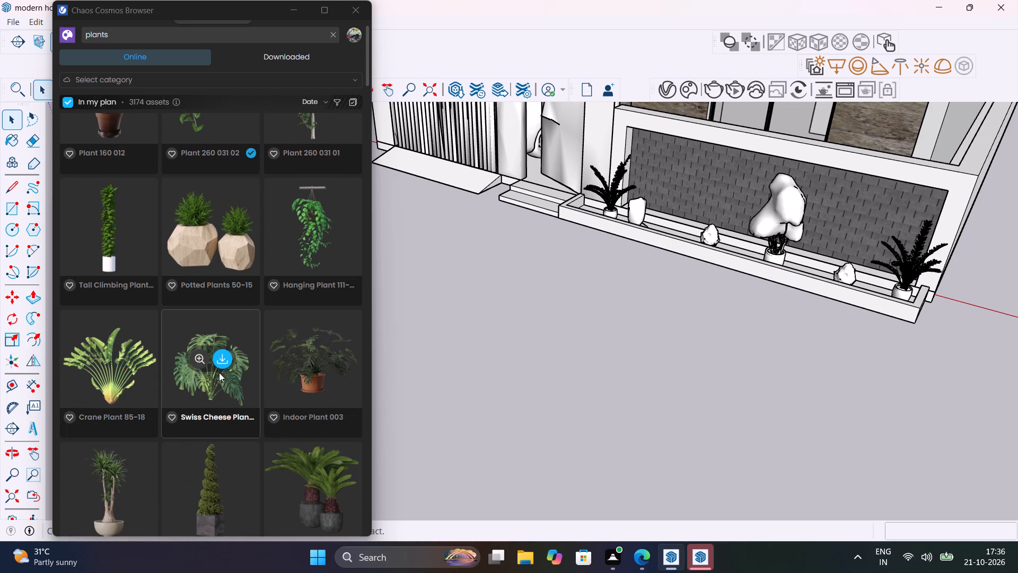
scroll(223, 360, "up", 11)
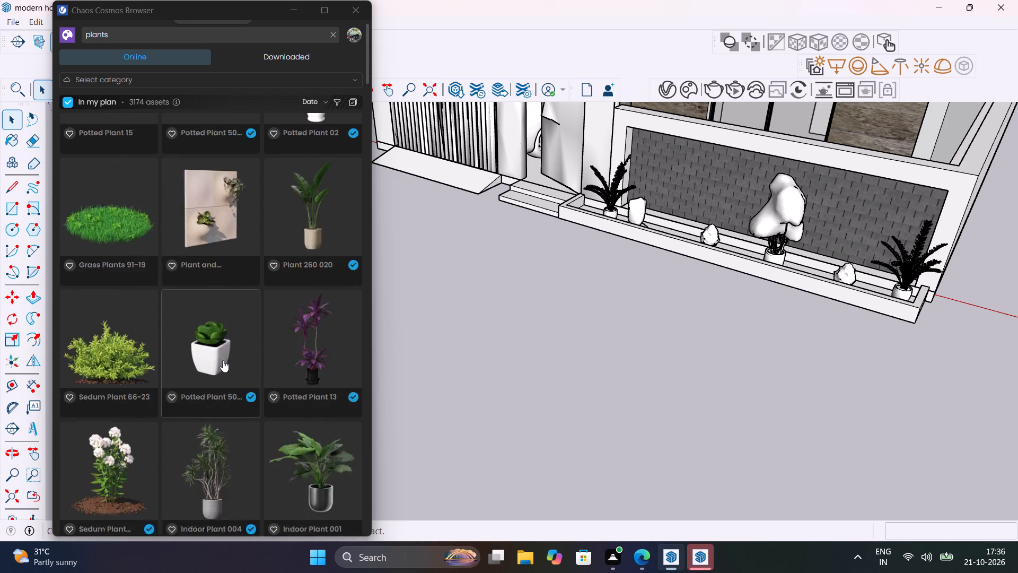
scroll(223, 360, "up", 6)
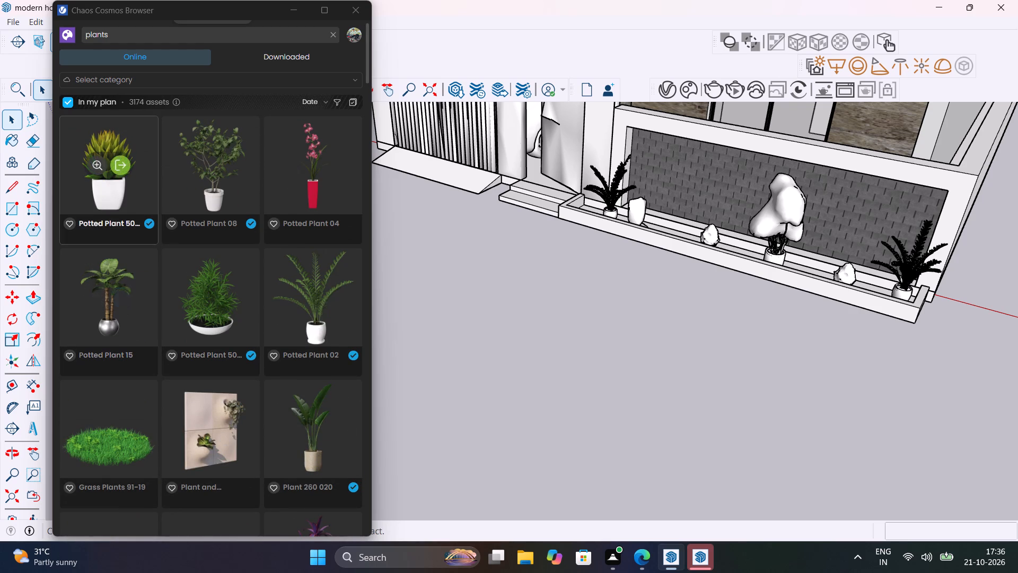
left_click(222, 166)
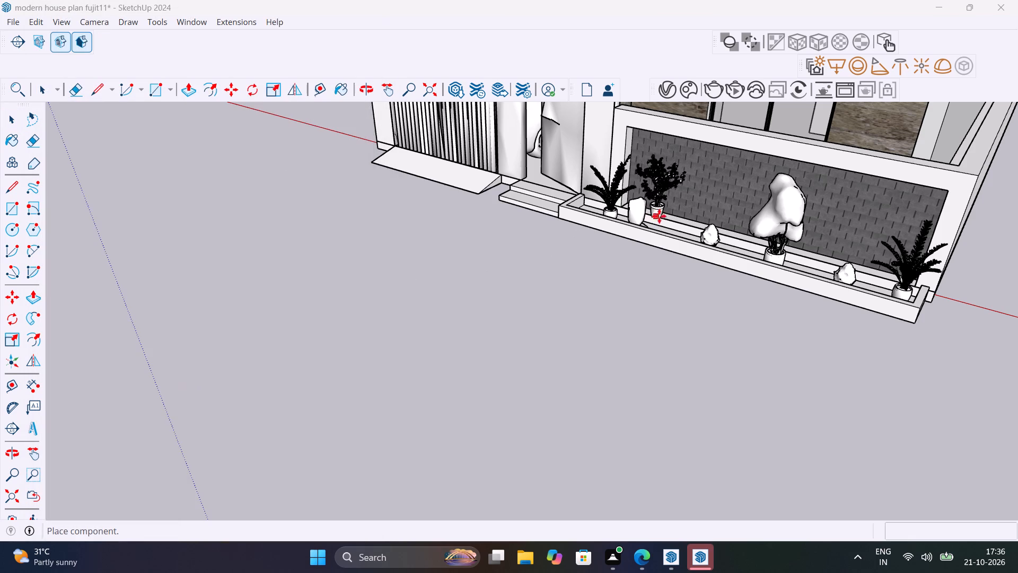
scroll(672, 243, "up", 10)
middle_click_drag(613, 301, 235, 555, "shift")
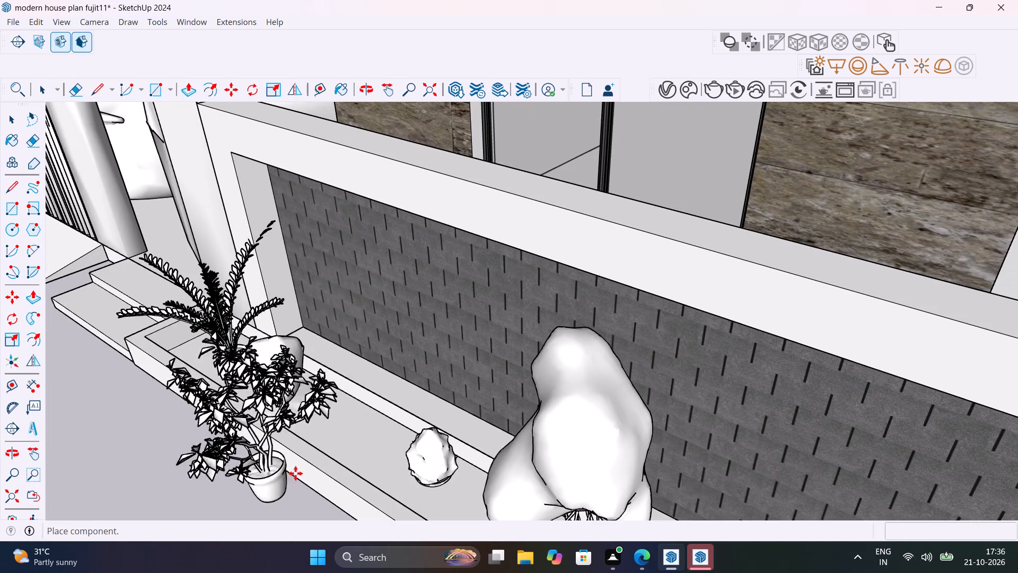
scroll(324, 450, "up", 15)
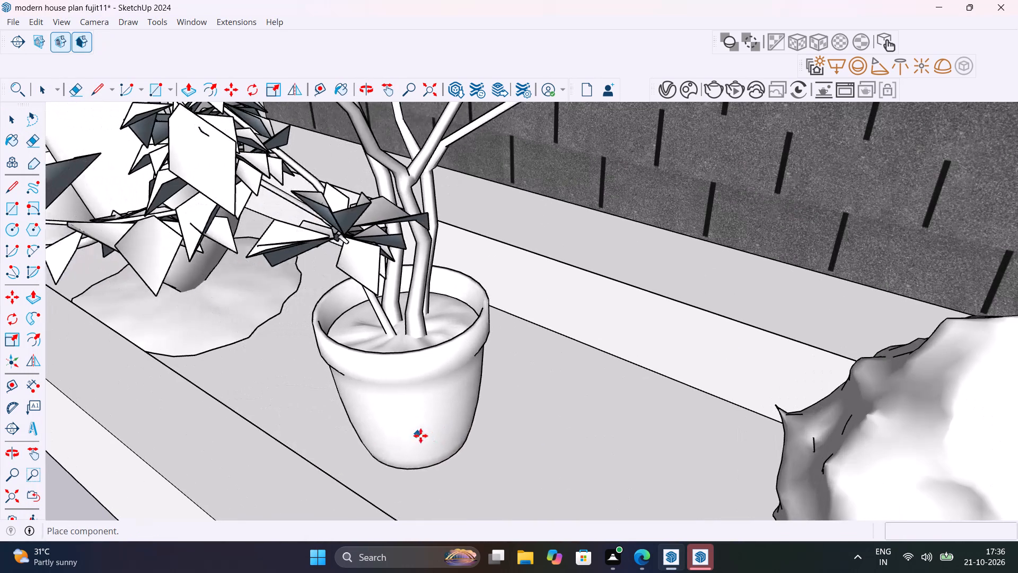
left_click(438, 439)
scroll(307, 440, "down", 8)
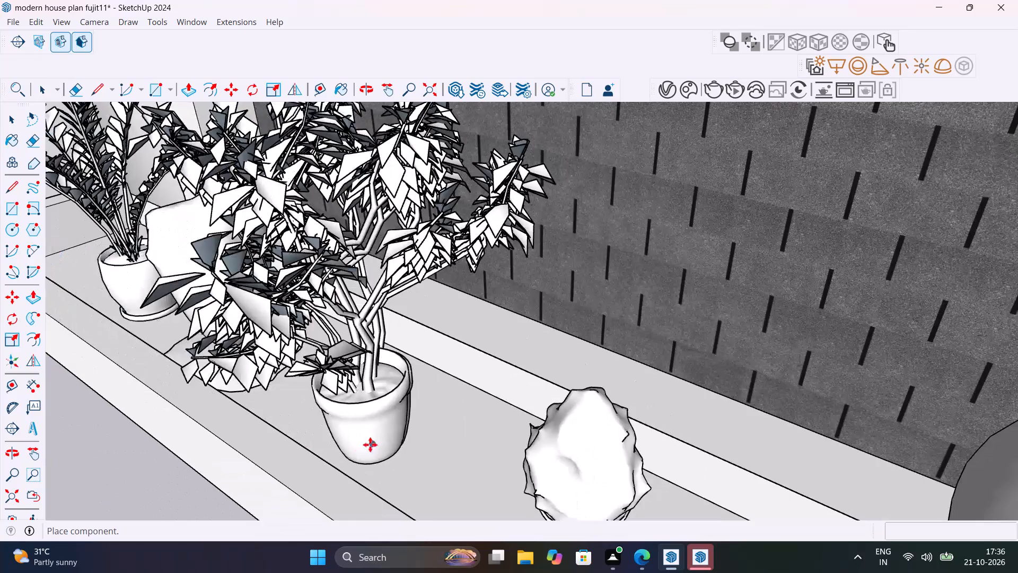
scroll(370, 445, "down", 6)
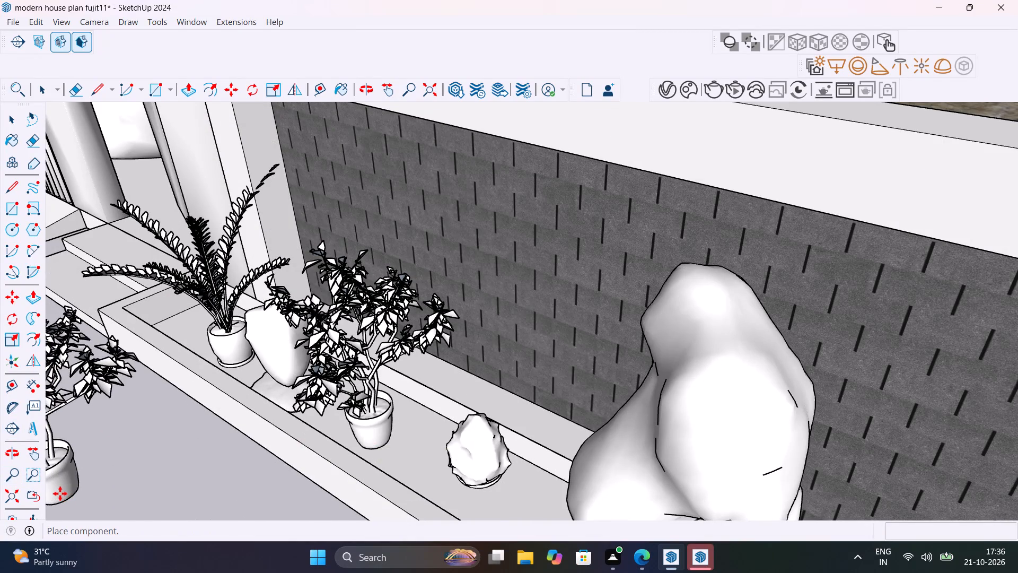
scroll(60, 493, "down", 10)
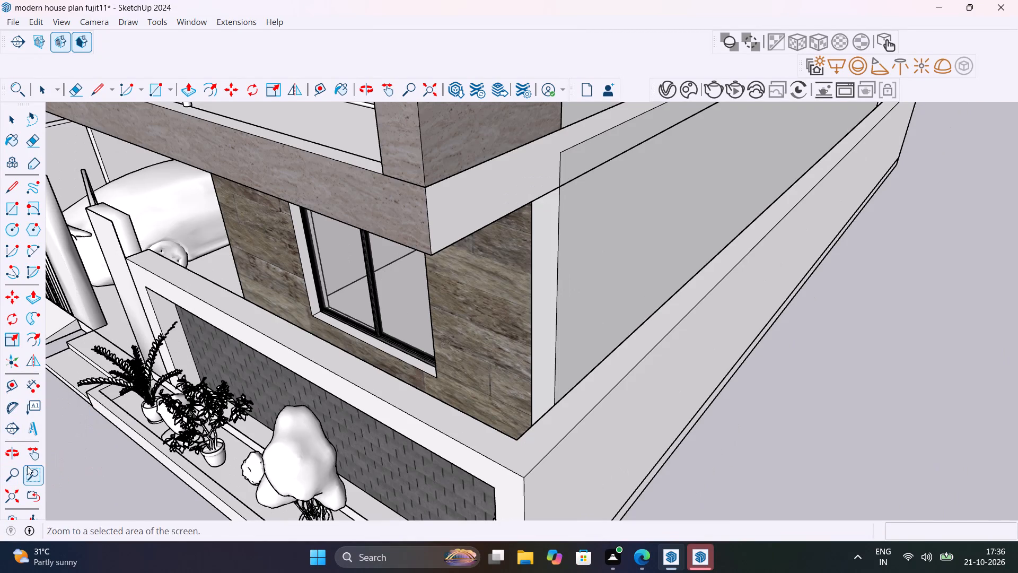
middle_click_drag(55, 464, 579, 392)
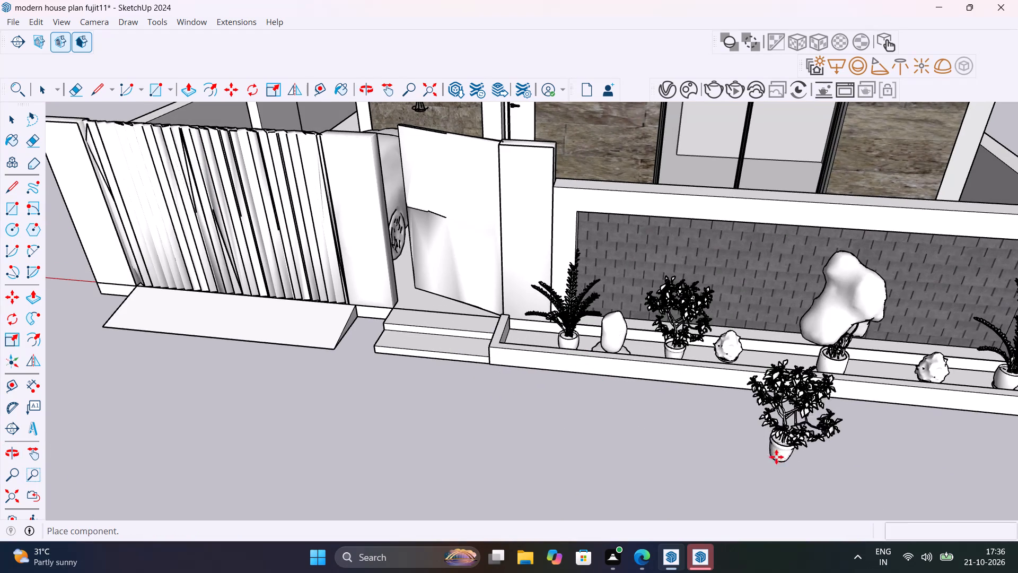
key("space")
Browse further through the Cosmos plant assets and download the Large Boxwood.
scroll(98, 390, "down", 5)
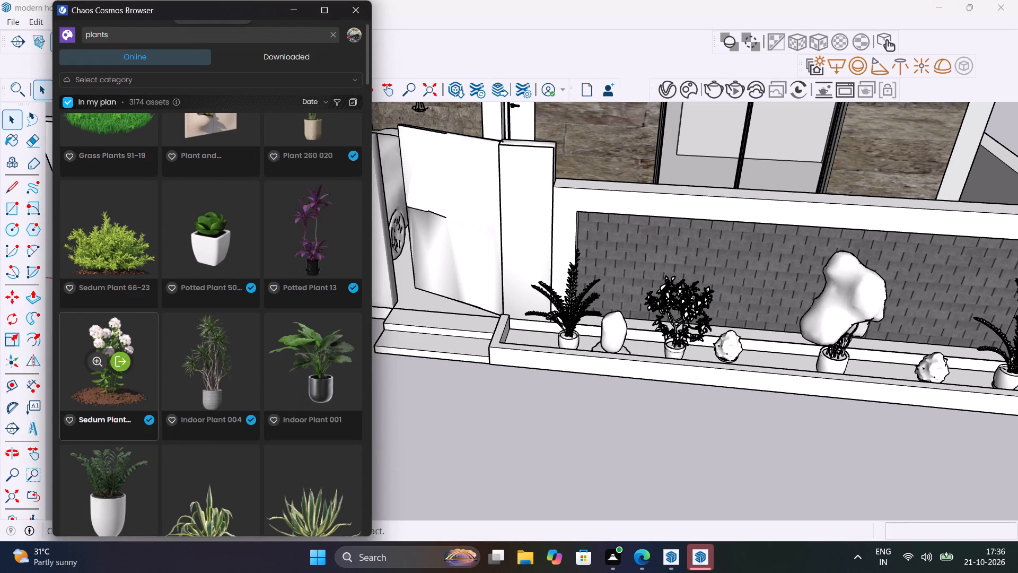
scroll(98, 390, "down", 3)
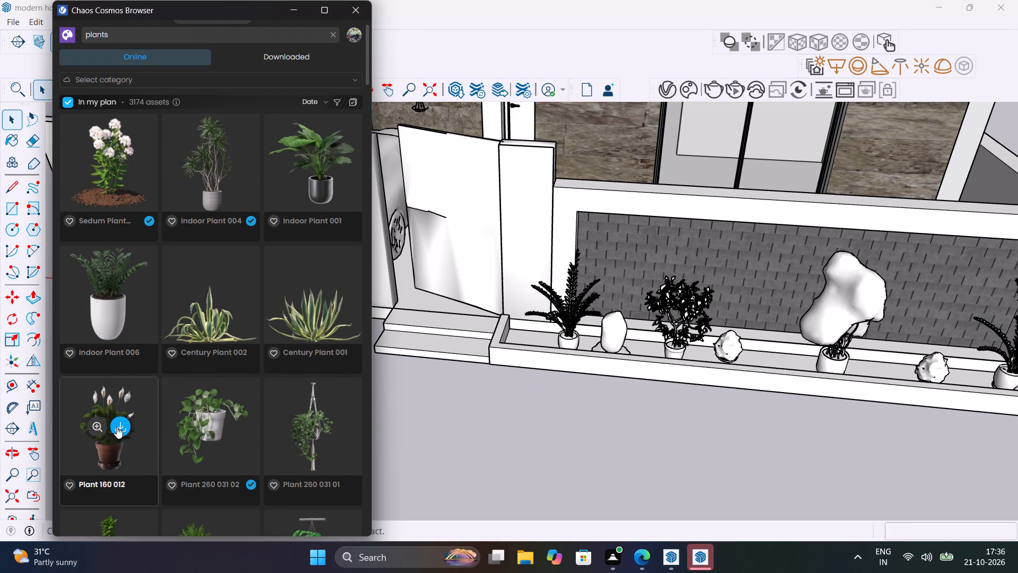
scroll(156, 432, "down", 11)
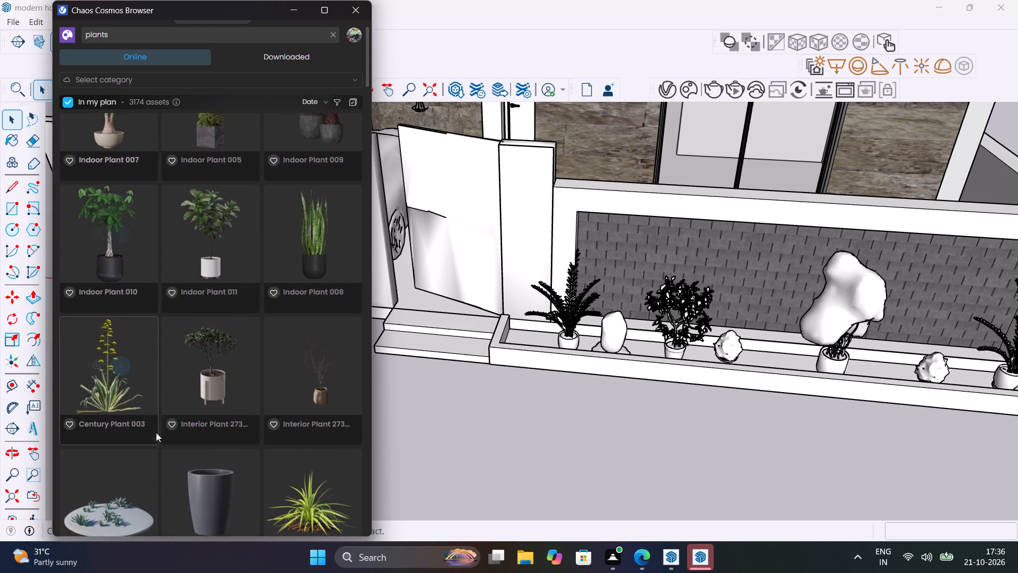
scroll(156, 432, "down", 8)
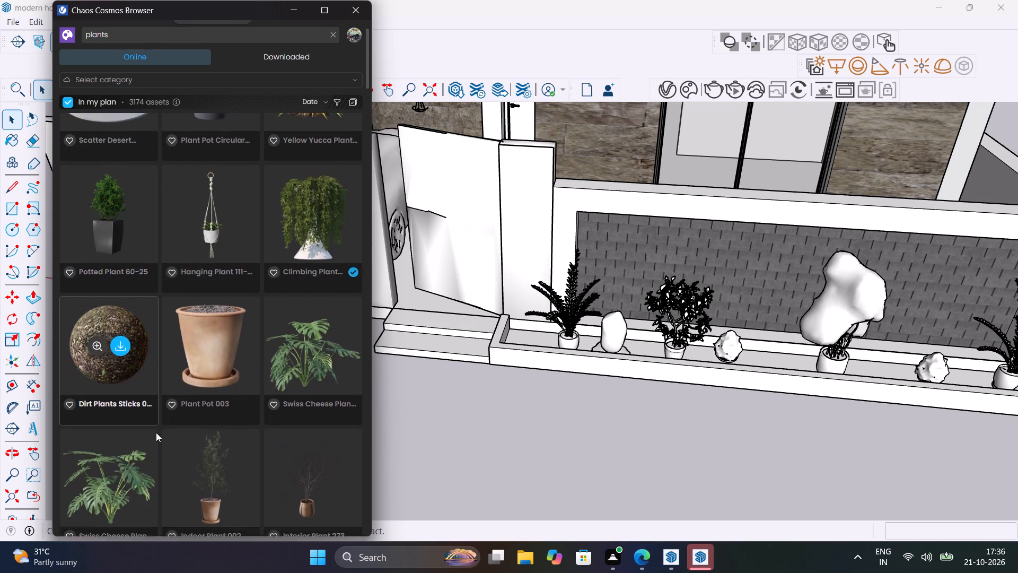
scroll(156, 432, "down", 4)
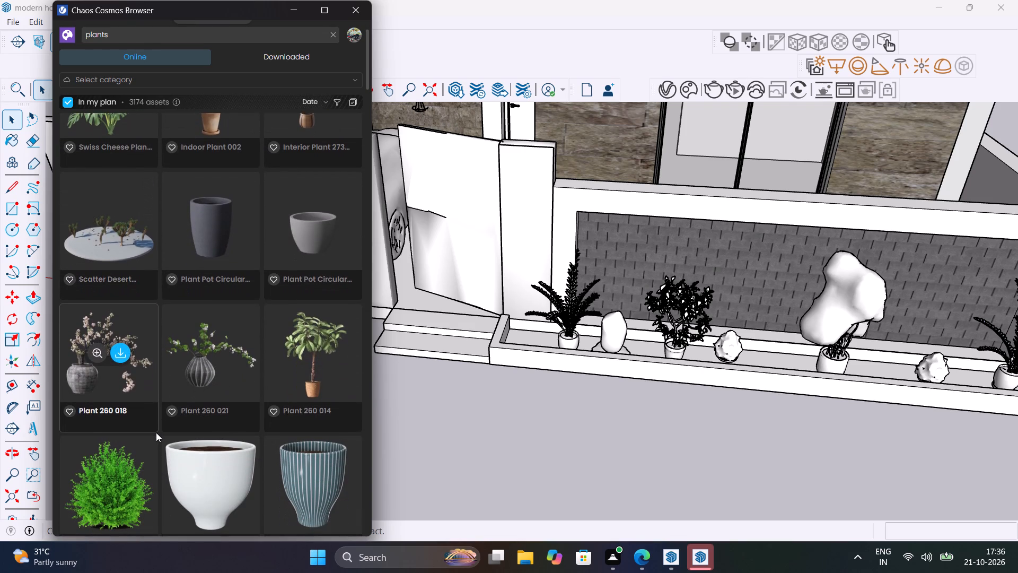
scroll(156, 432, "down", 2)
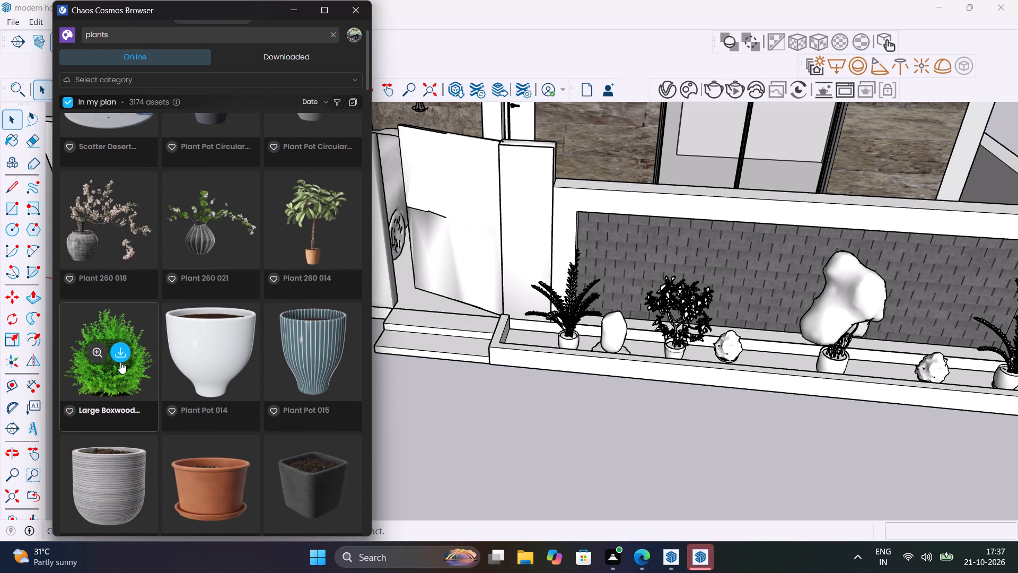
left_click(119, 355)
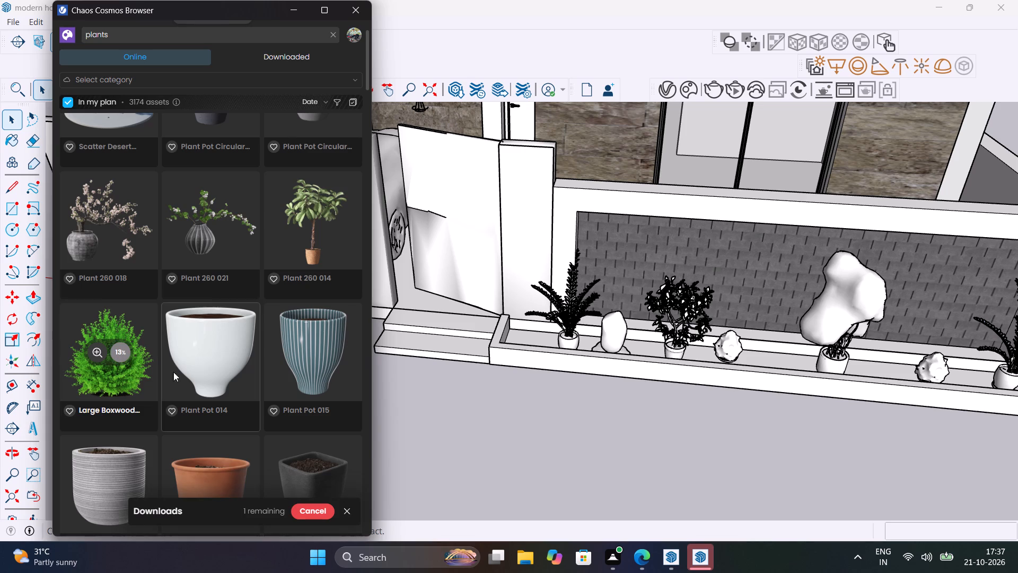
scroll(175, 385, "down", 8)
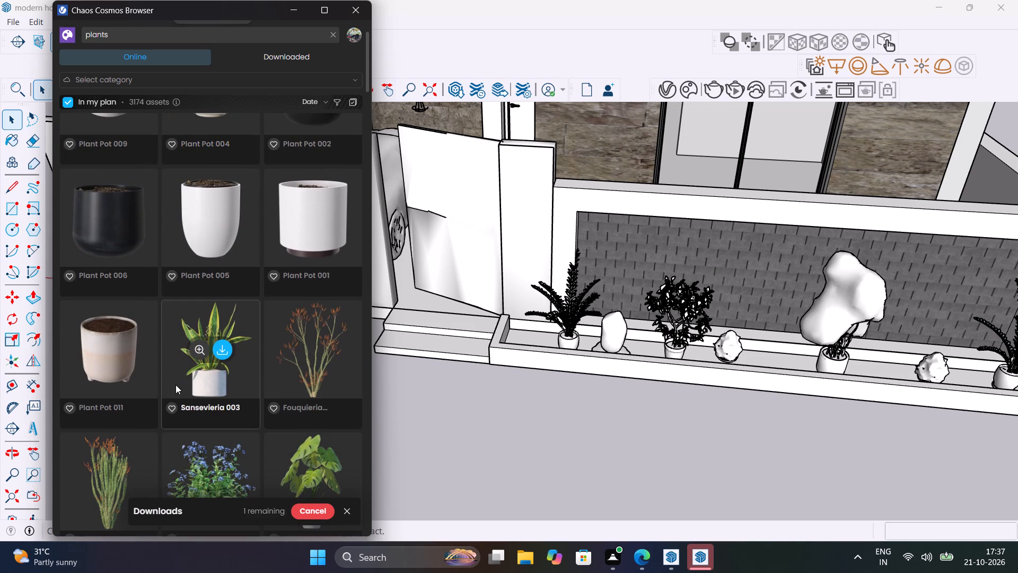
scroll(175, 385, "down", 2)
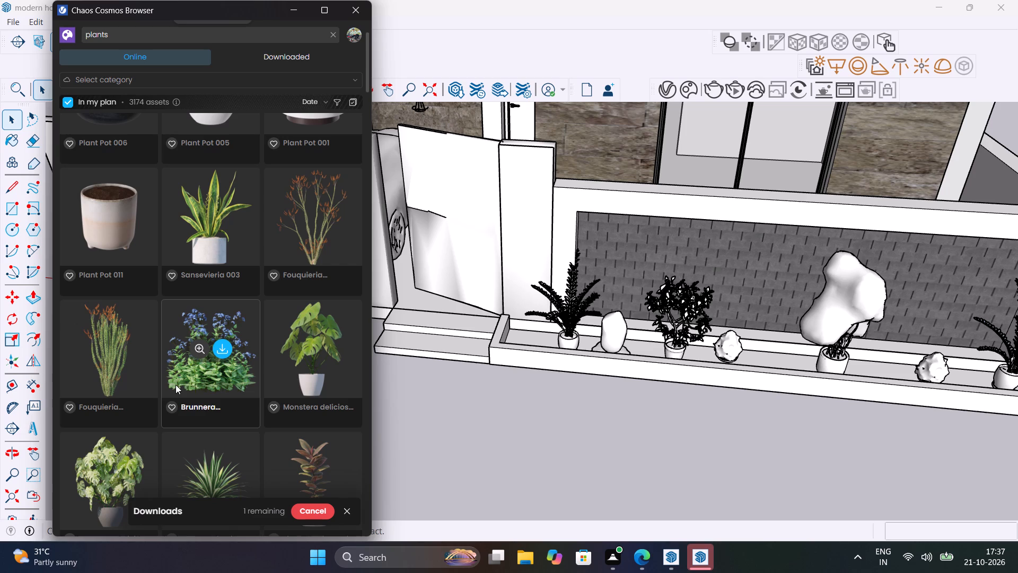
scroll(175, 385, "up", 13)
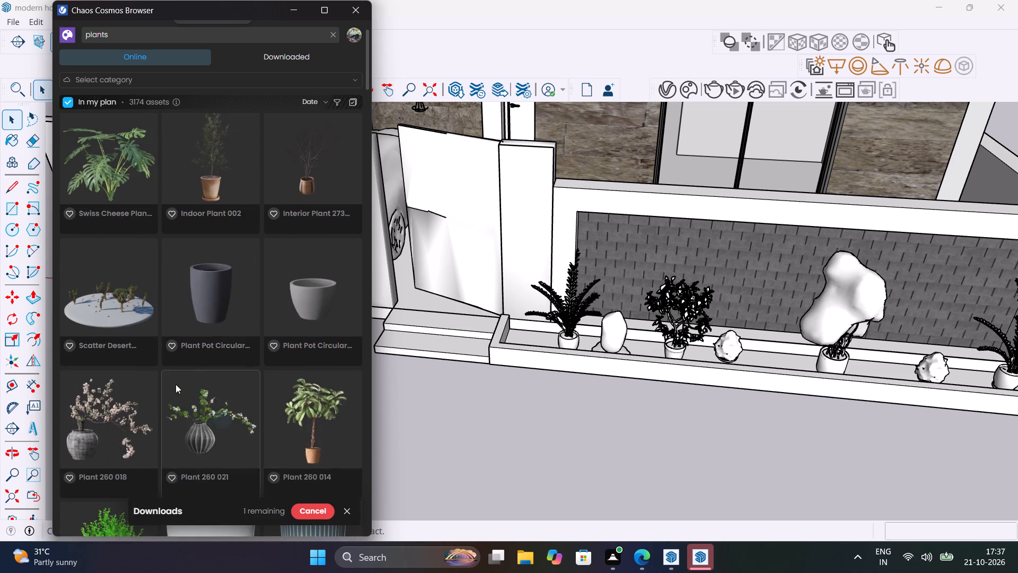
scroll(175, 384, "down", 3)
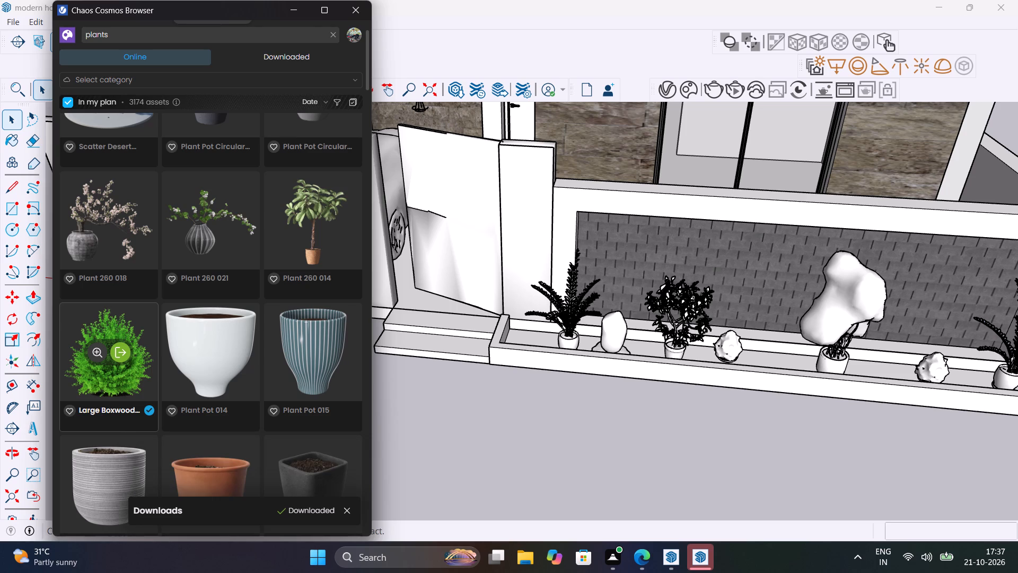
Import the downloaded Large Boxwood and place one on the ground in front of the planter trough, closing the Cosmos browser.
left_click(118, 356)
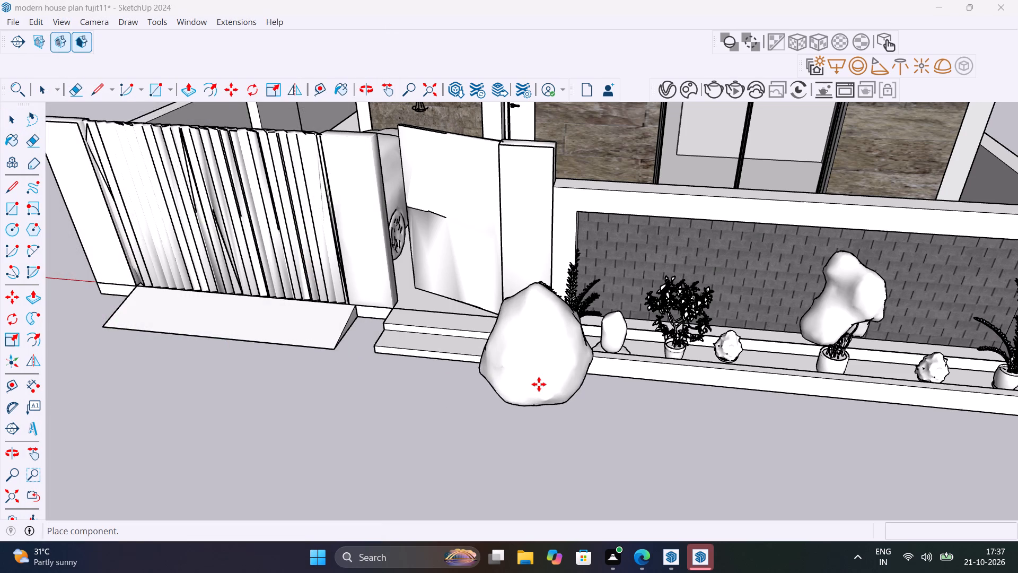
scroll(593, 399, "down", 1)
middle_click_drag(593, 398, 344, 404, "shift")
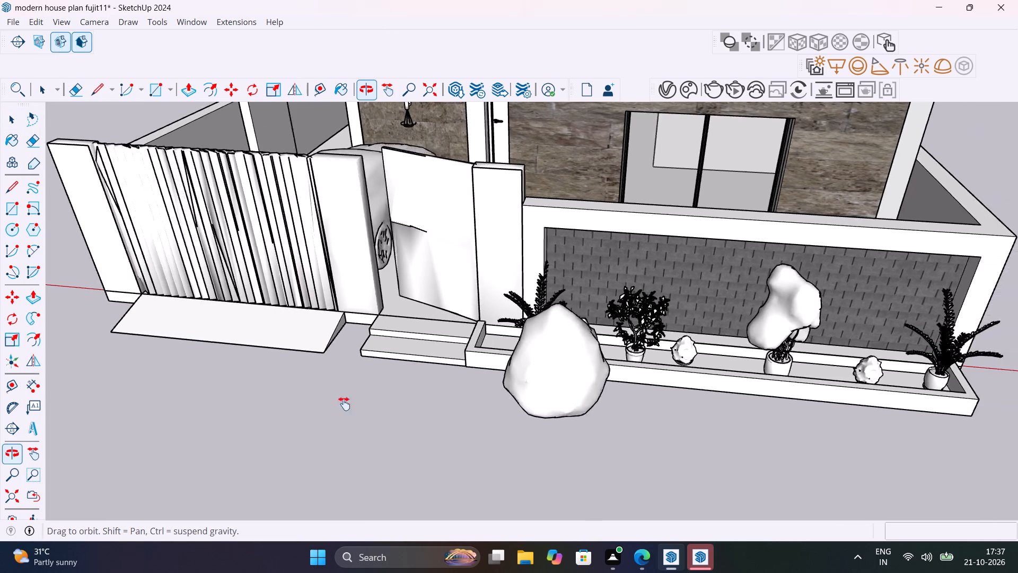
middle_click_drag(344, 404, 212, 441, "shift")
scroll(489, 393, "up", 13)
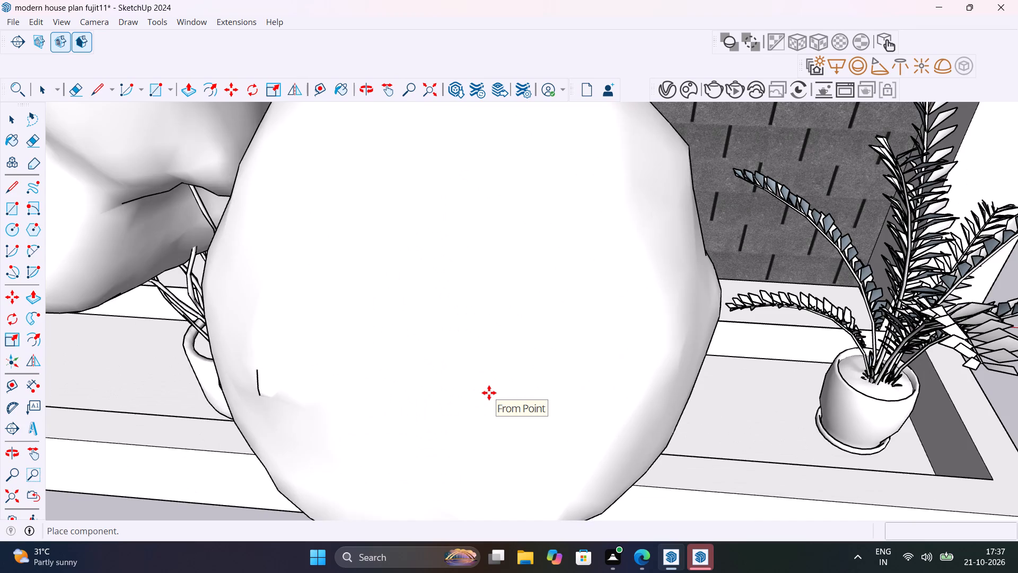
middle_click_drag(495, 385, 431, 325)
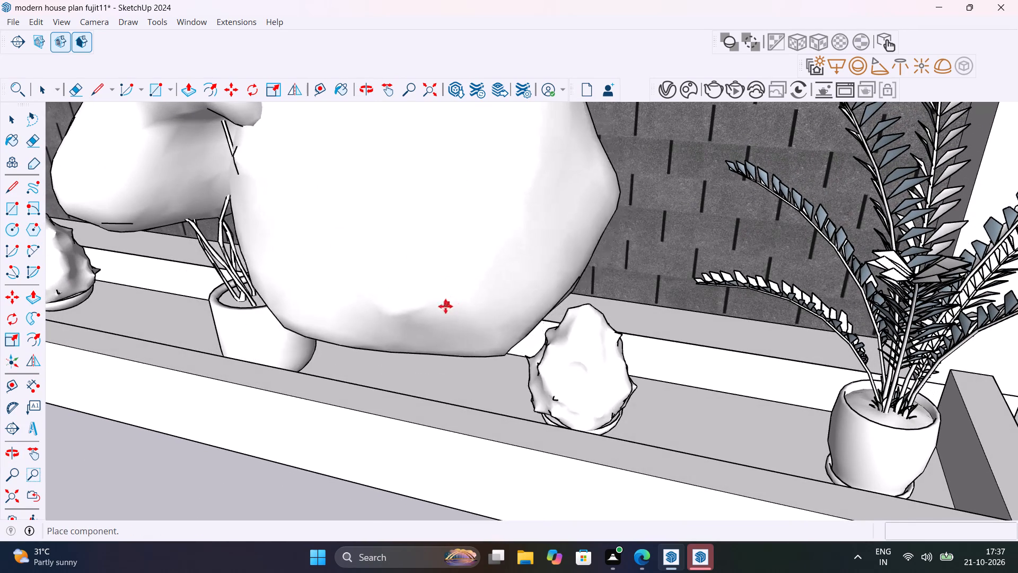
scroll(511, 396, "down", 13)
left_click(364, 463)
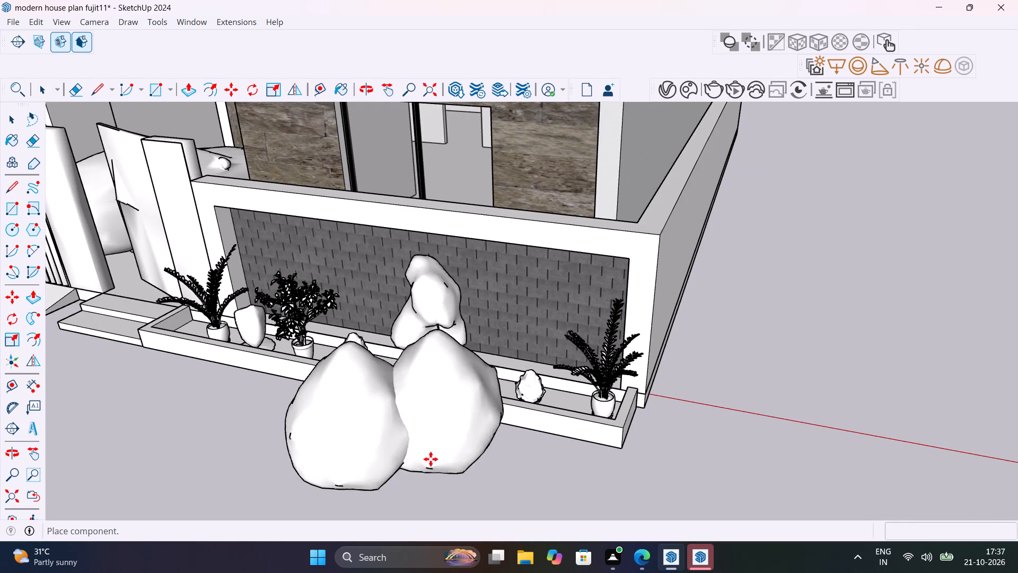
key("space")
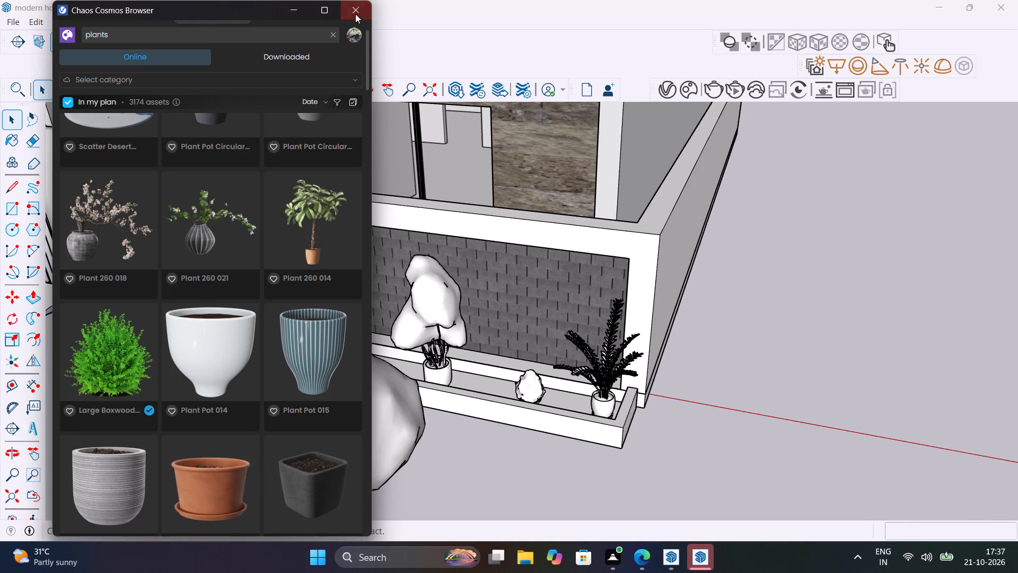
left_click(357, 6)
Move the Indoor Plant 004 about 1' 8 5/8" along the trough towards the Potted Plant 50-12 on its gate side.
middle_click_drag(420, 334, 515, 340, "shift")
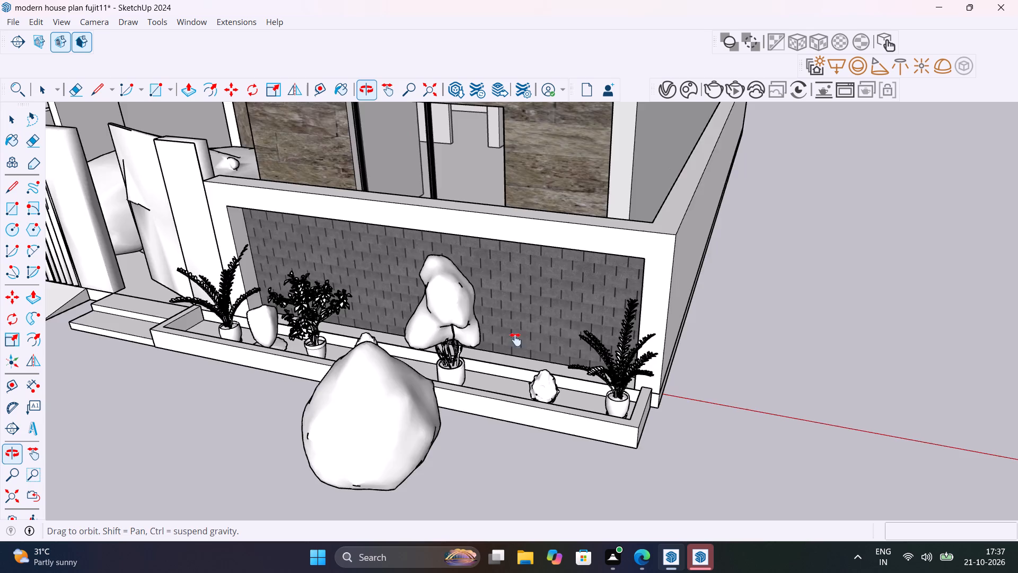
middle_click_drag(515, 340, 573, 411, "shift")
scroll(573, 413, "up", 6)
middle_click_drag(583, 424, 624, 475)
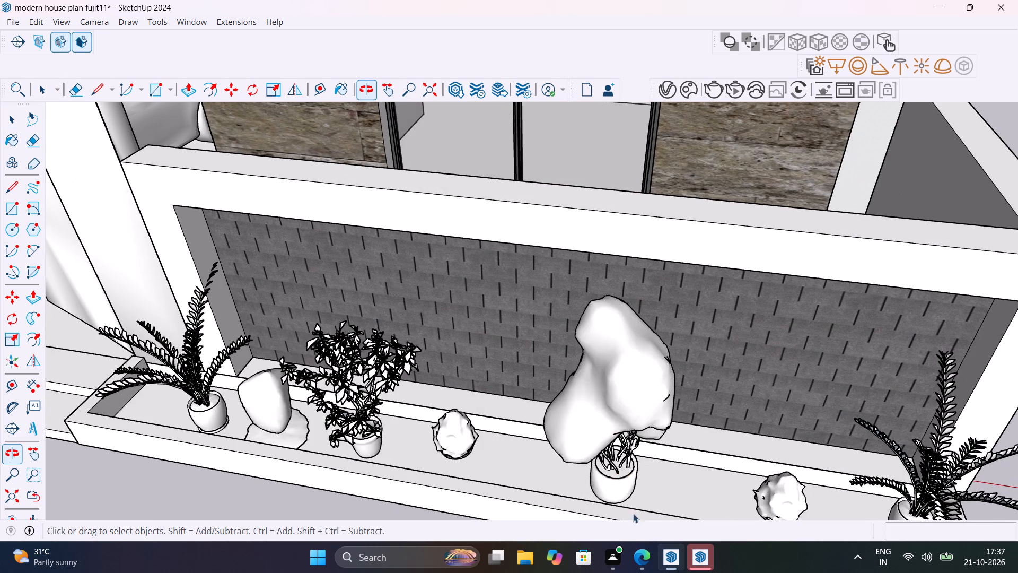
left_click(611, 473)
key("m")
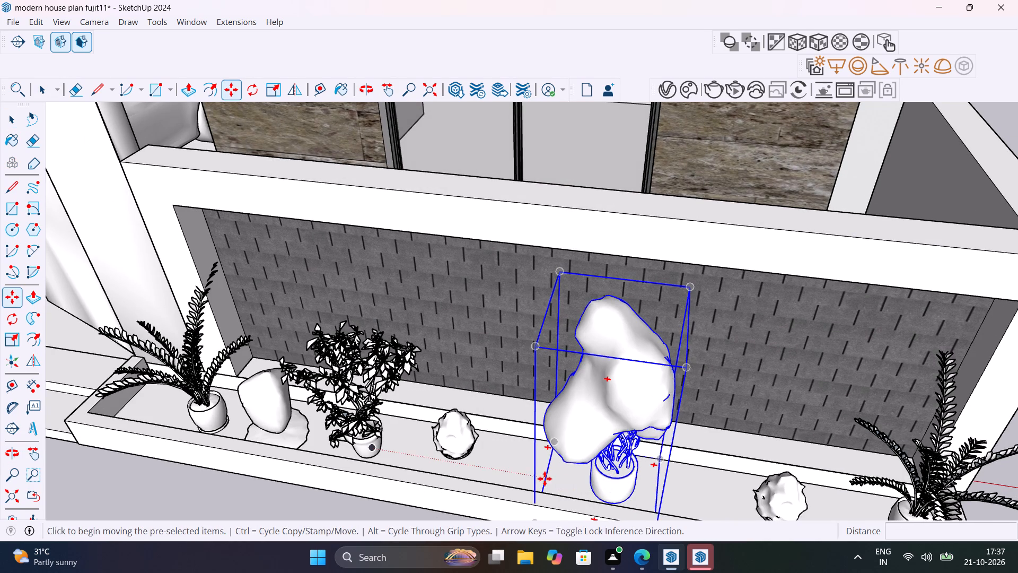
left_click(542, 480)
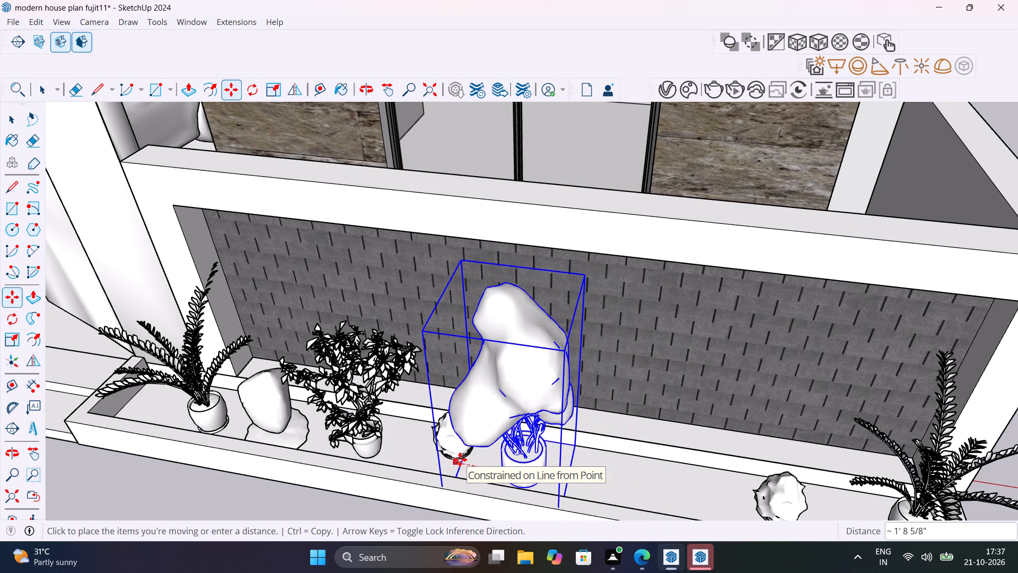
left_click(460, 459)
key("space")
Move the other Potted Plant 50-12 about 3' 8 1/4" along the trough so it stands close beside the Indoor Plant 004.
middle_click_drag(740, 480, 683, 389, "shift")
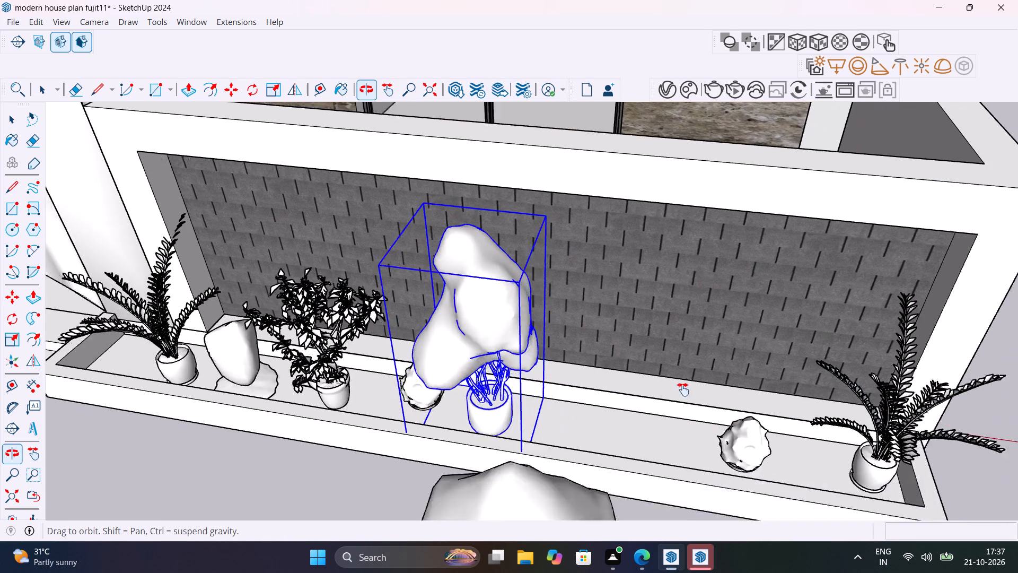
middle_click_drag(683, 389, 609, 264, "shift")
scroll(609, 265, "up", 1)
left_click(651, 279)
key("m")
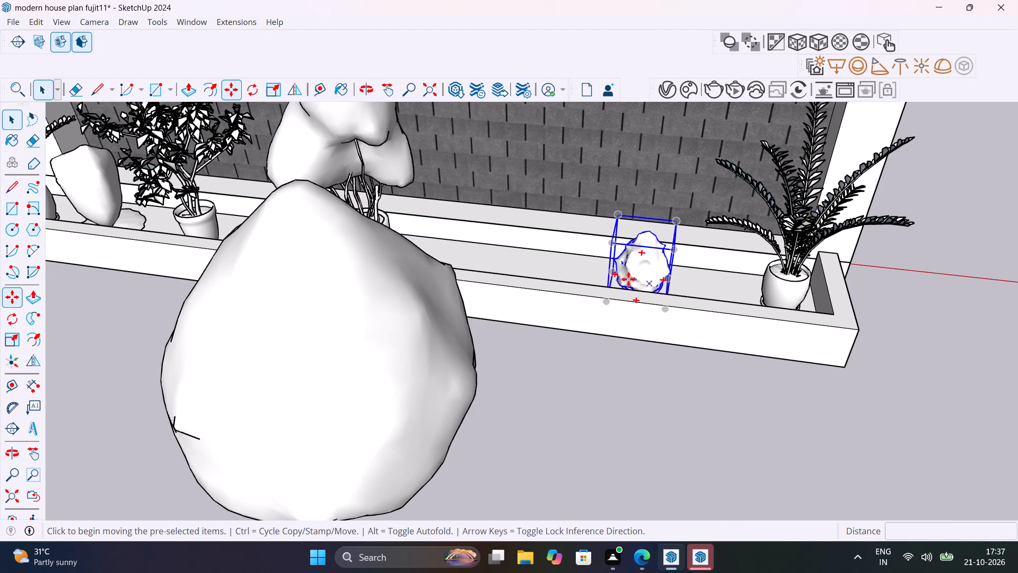
left_click(615, 282)
middle_click_drag(442, 250, 458, 362)
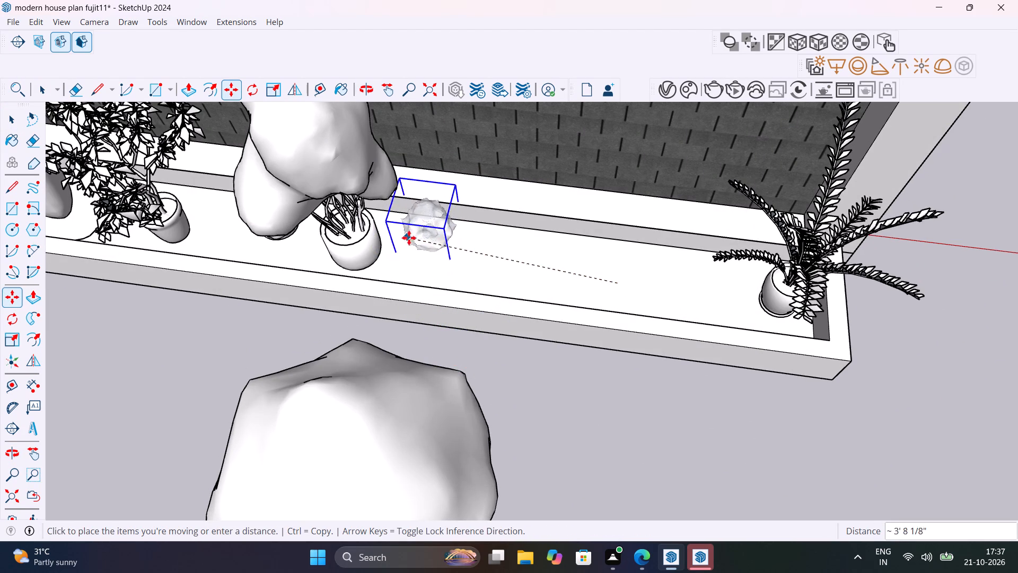
middle_click_drag(334, 196, 172, 153)
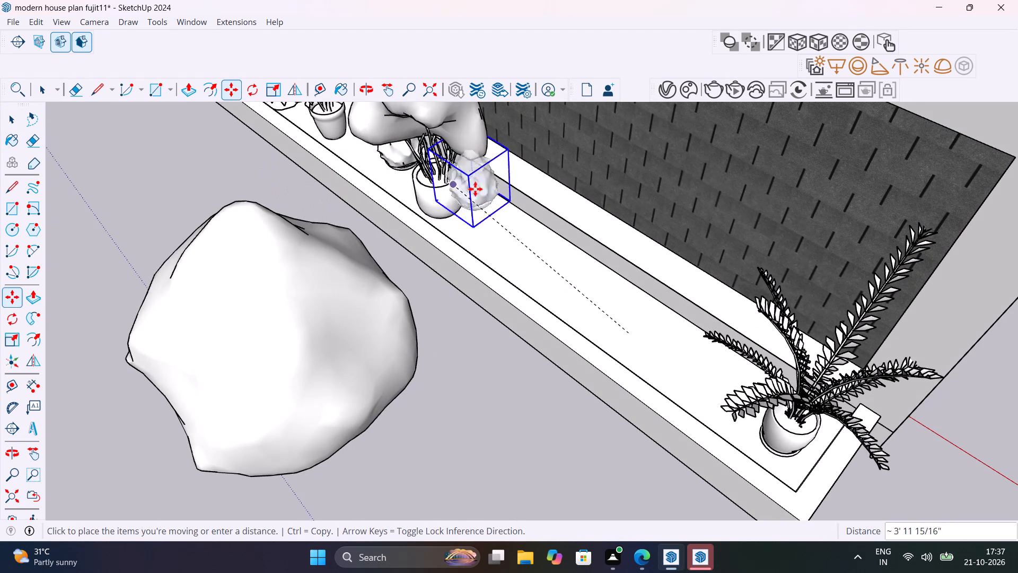
left_click(465, 216)
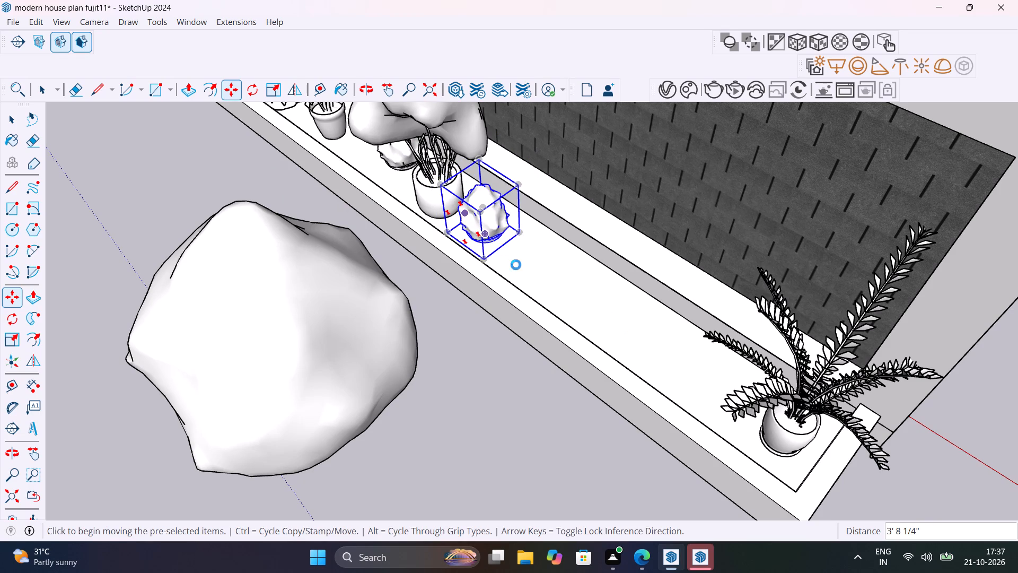
key("space")
Scale the Large Boxwood in front of the trough down uniformly to about 0.59.
left_click(390, 381)
middle_click_drag(401, 385, 534, 331)
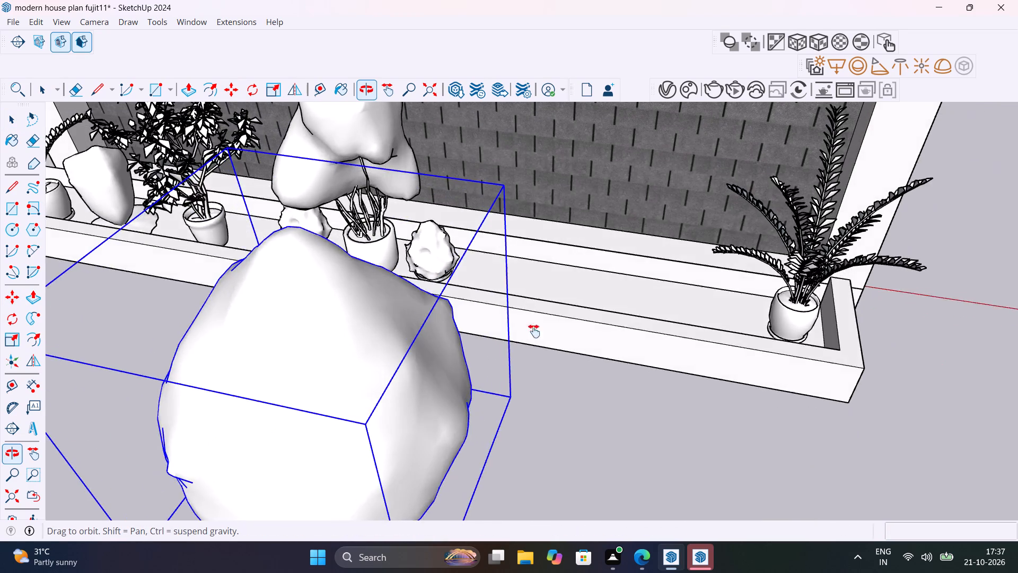
middle_click_drag(534, 331, 718, 219)
scroll(718, 220, "down", 7)
key("s")
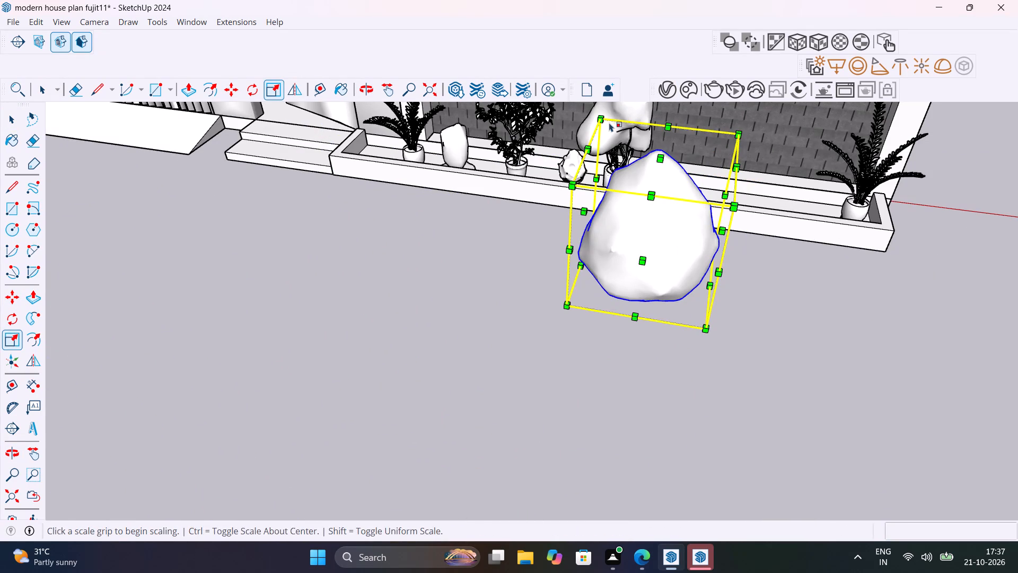
left_click(600, 117)
left_click(659, 193)
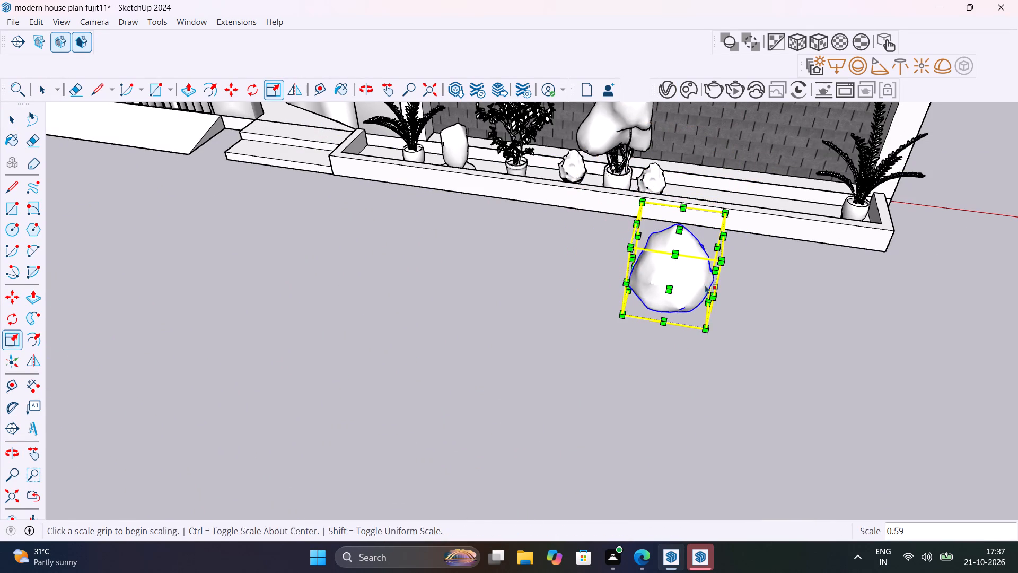
key("space")
Move the Large Boxwood along the green axis from the ground into the planter trough, next to the relocated Potted Plant 50-12.
scroll(740, 342, "down", 1)
middle_click_drag(738, 341, 494, 308)
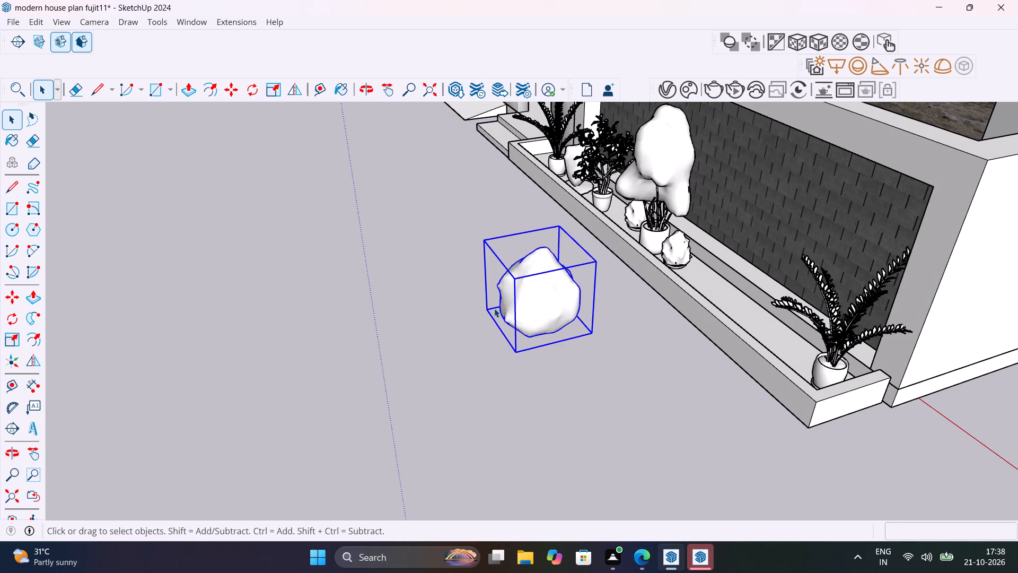
key("m")
left_click(518, 355)
scroll(720, 327, "up", 5)
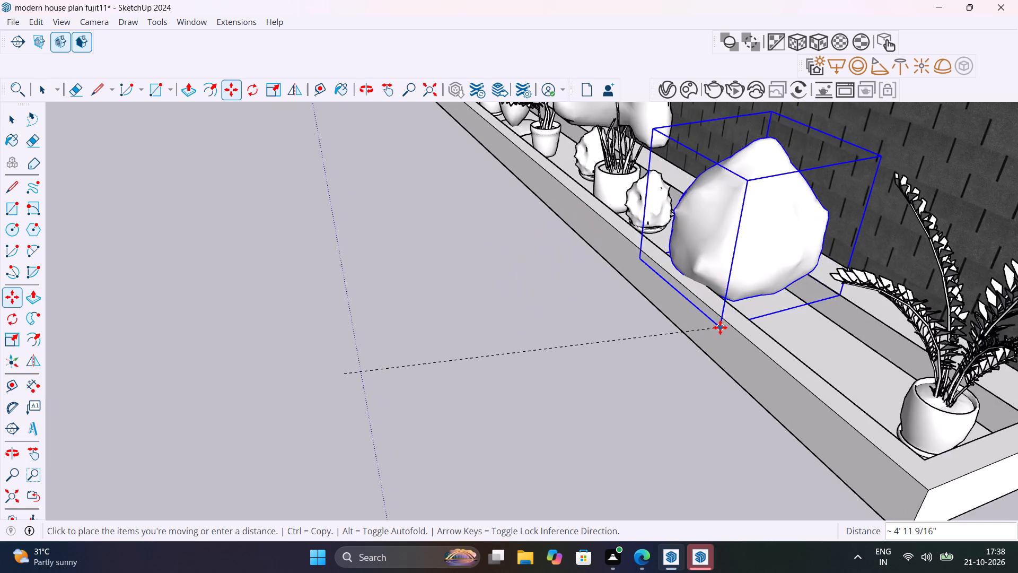
scroll(720, 327, "up", 6)
middle_click_drag(720, 327, 596, 240)
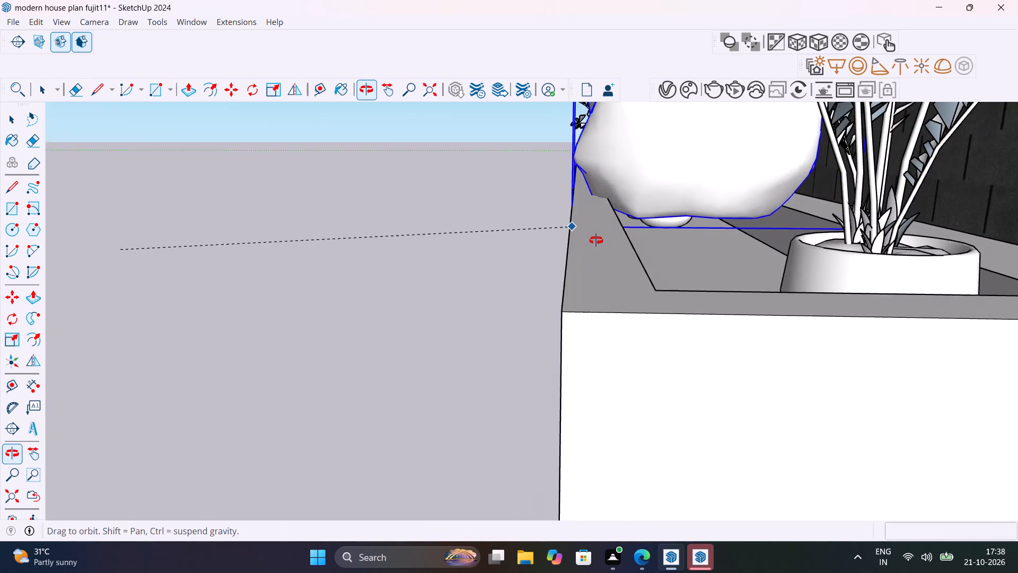
middle_click_drag(596, 240, 589, 280)
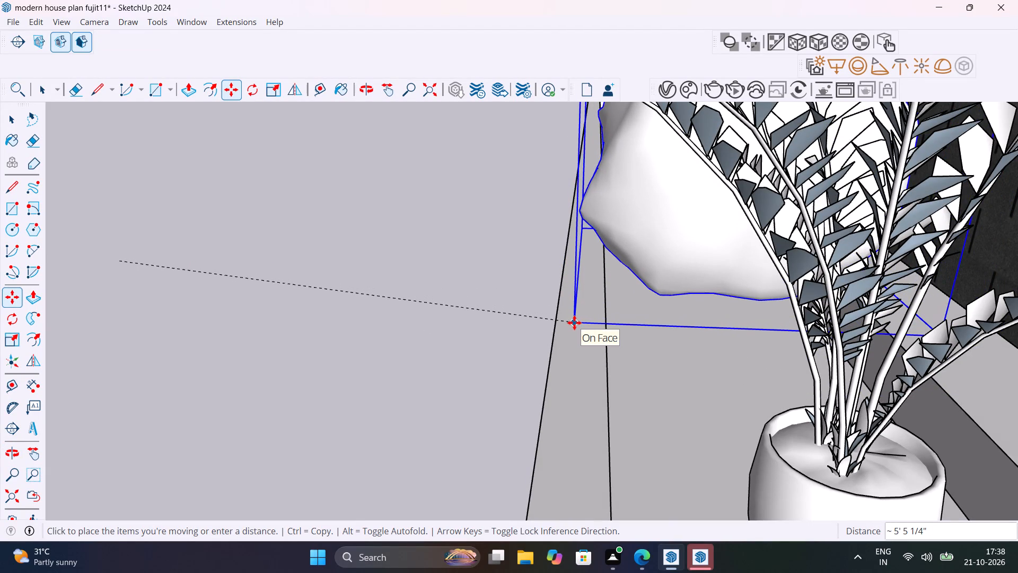
key("Up")
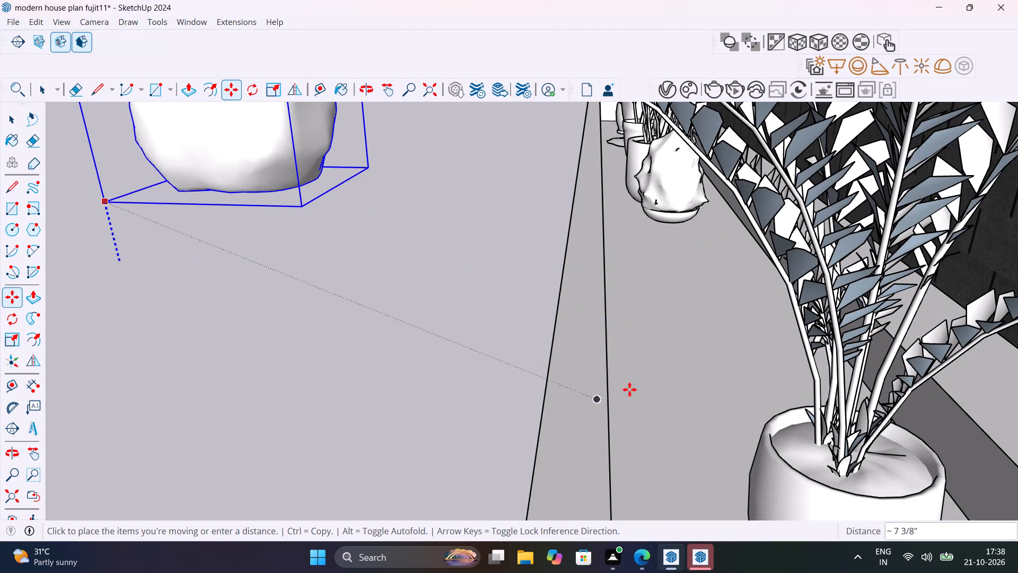
scroll(376, 416, "down", 1)
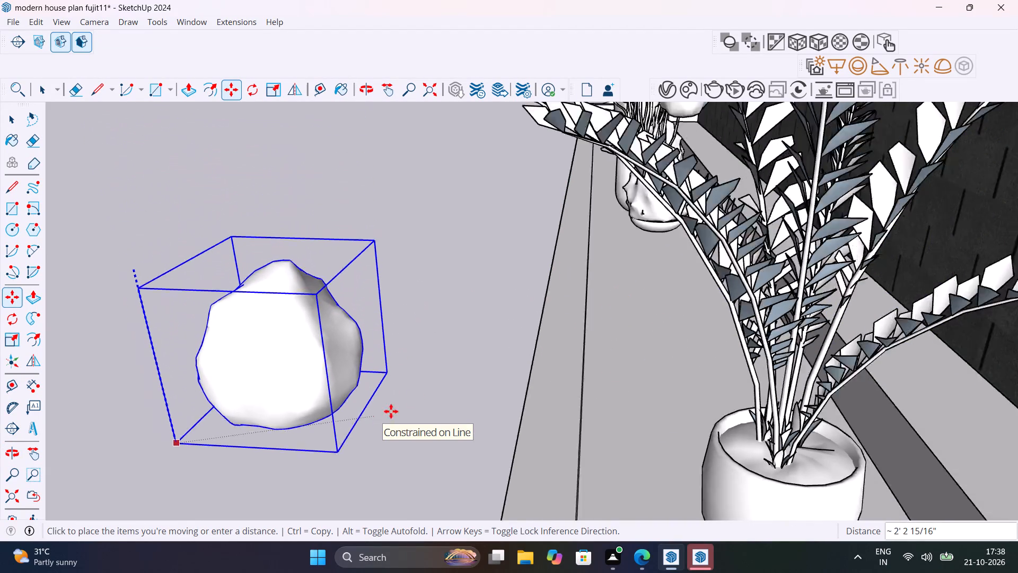
middle_click_drag(395, 410, 501, 404)
scroll(499, 404, "up", 1)
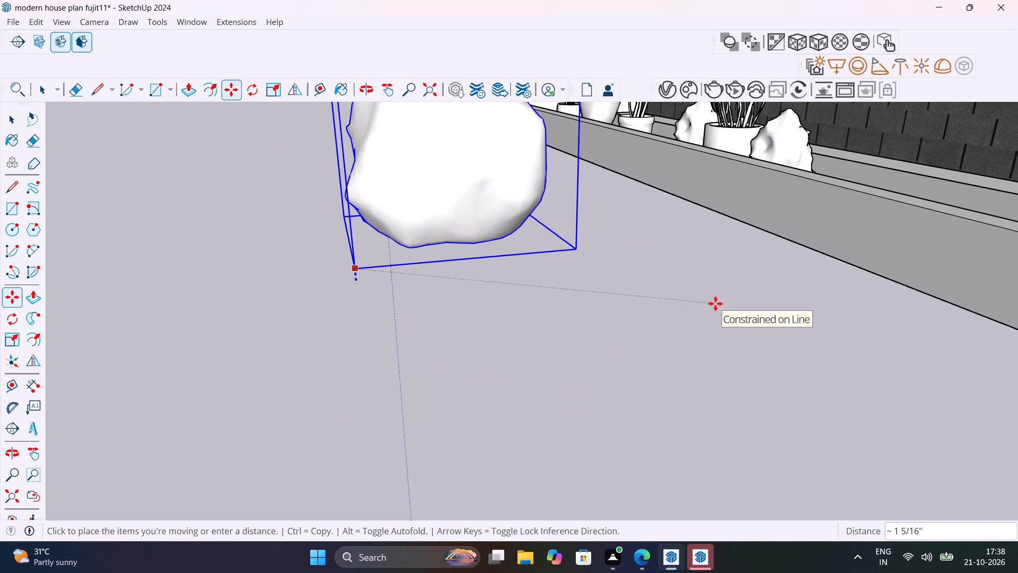
key("Right")
key("Left")
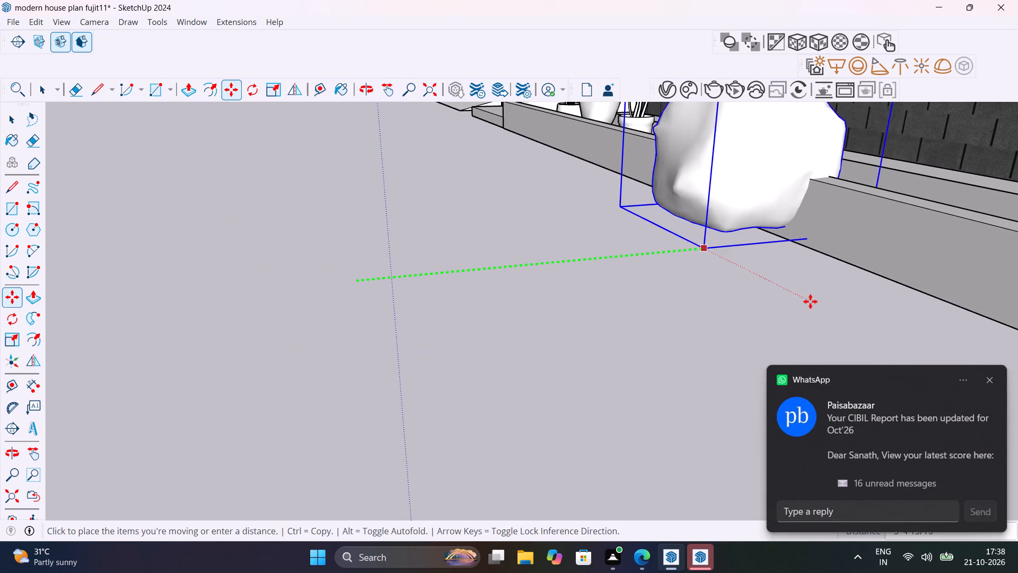
middle_click_drag(810, 300, 700, 375)
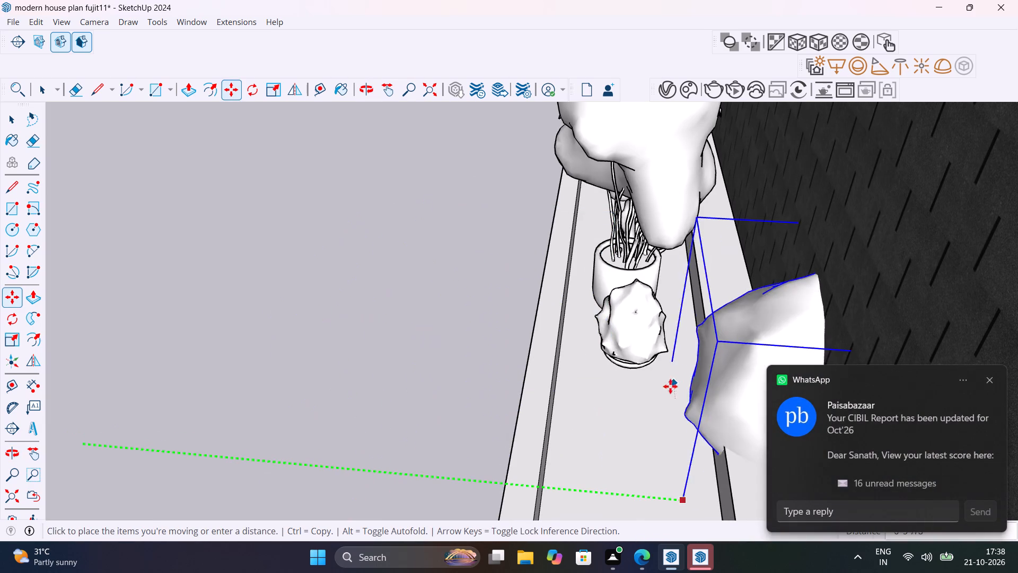
left_click(542, 487)
Move the Large Boxwood along the trough into the gap before the end potted plant, and dismiss the notification.
scroll(437, 398, "down", 1)
middle_click_drag(457, 410, 788, 436)
key("m")
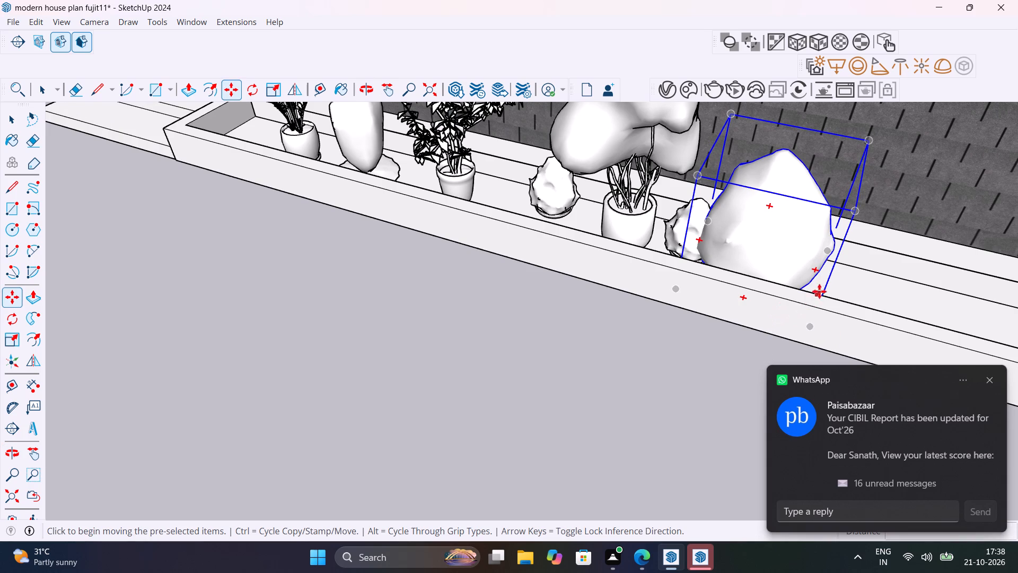
left_click(822, 289)
left_click(943, 322)
key("space")
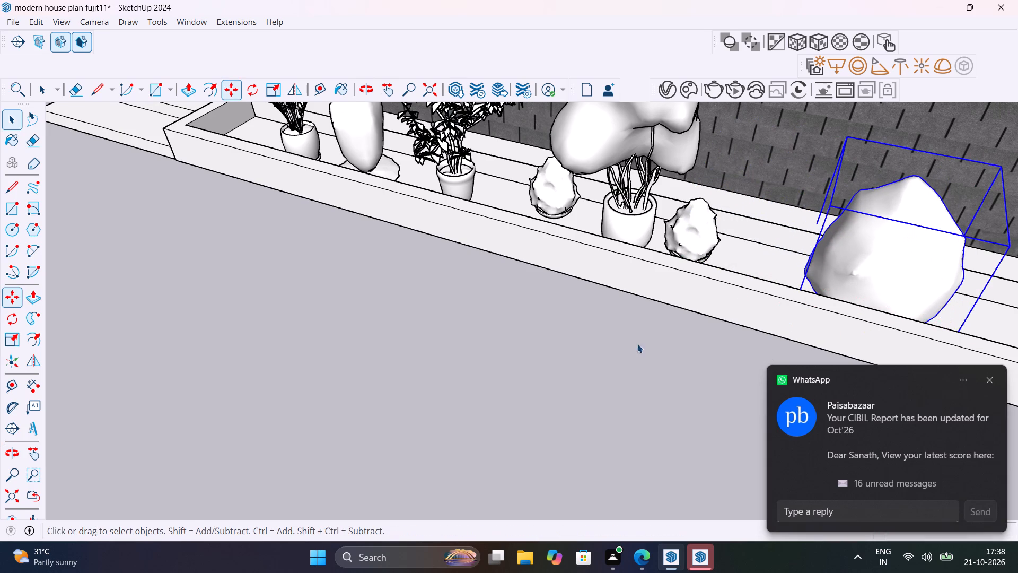
left_click_drag(556, 367, 561, 374)
scroll(424, 375, "down", 12)
middle_click_drag(467, 423, 738, 359)
left_click(994, 379)
Render the front entrance with V-Ray and examine the planter trough plants against the tiled boundary wall.
middle_click_drag(808, 266, 760, 384, "shift")
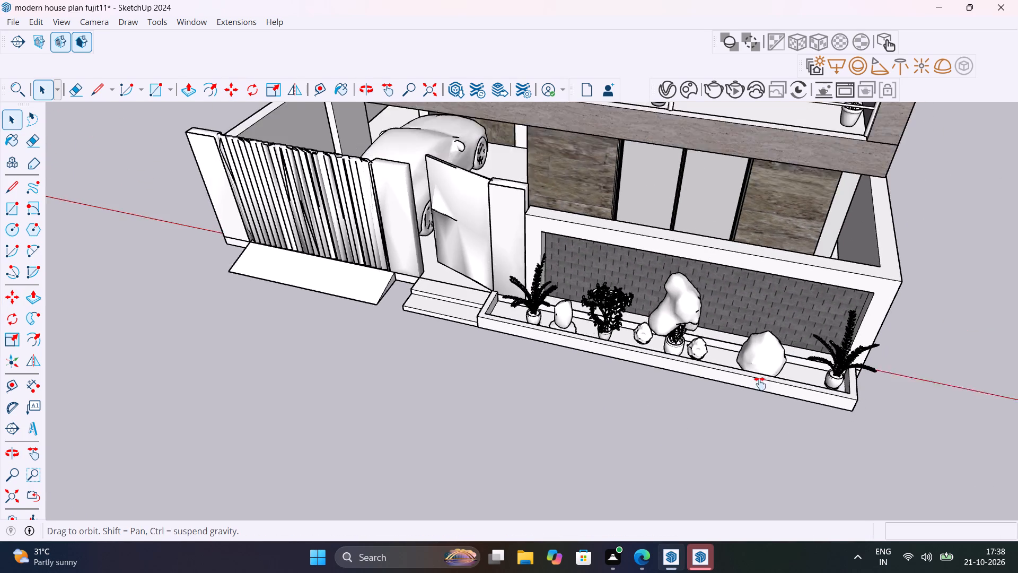
middle_click_drag(760, 384, 833, 198, "shift")
left_click(714, 89)
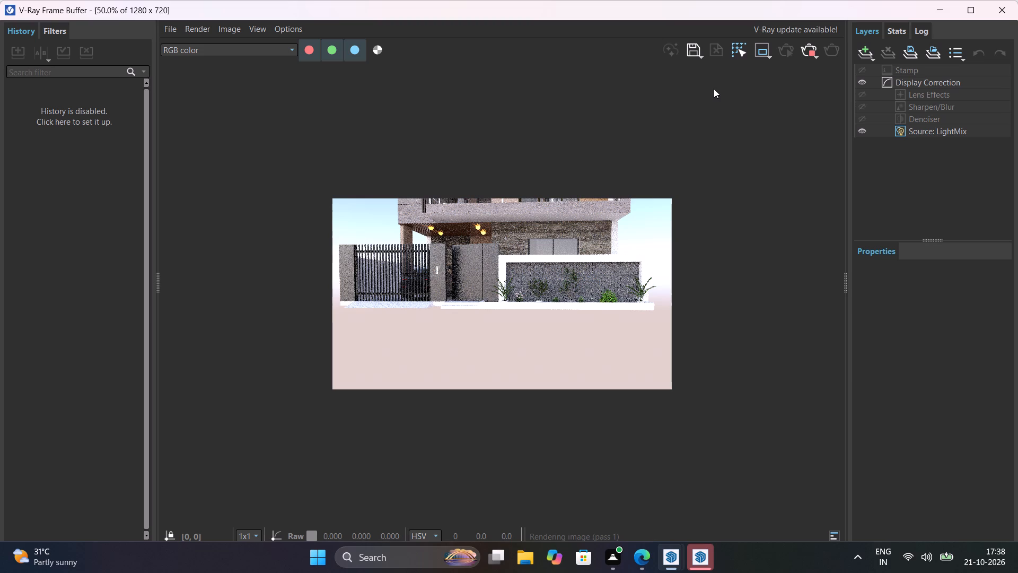
scroll(620, 285, "up", 2)
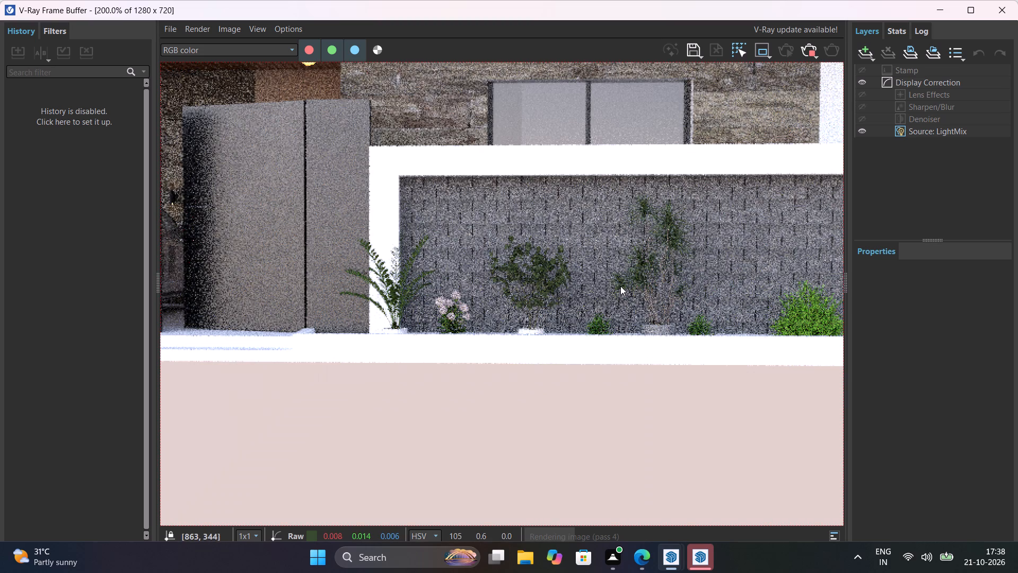
scroll(620, 286, "down", 1)
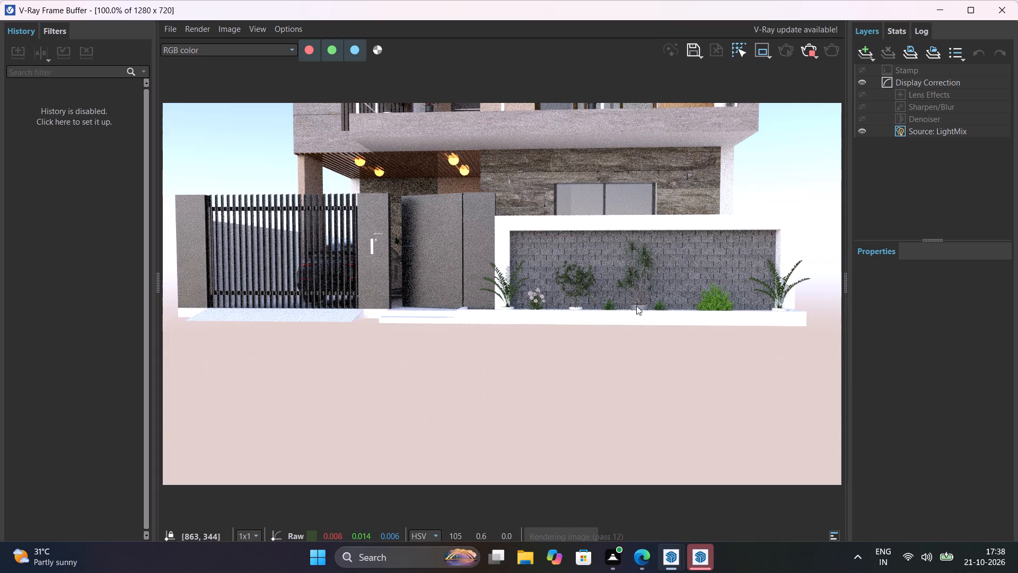
scroll(784, 303, "up", 1)
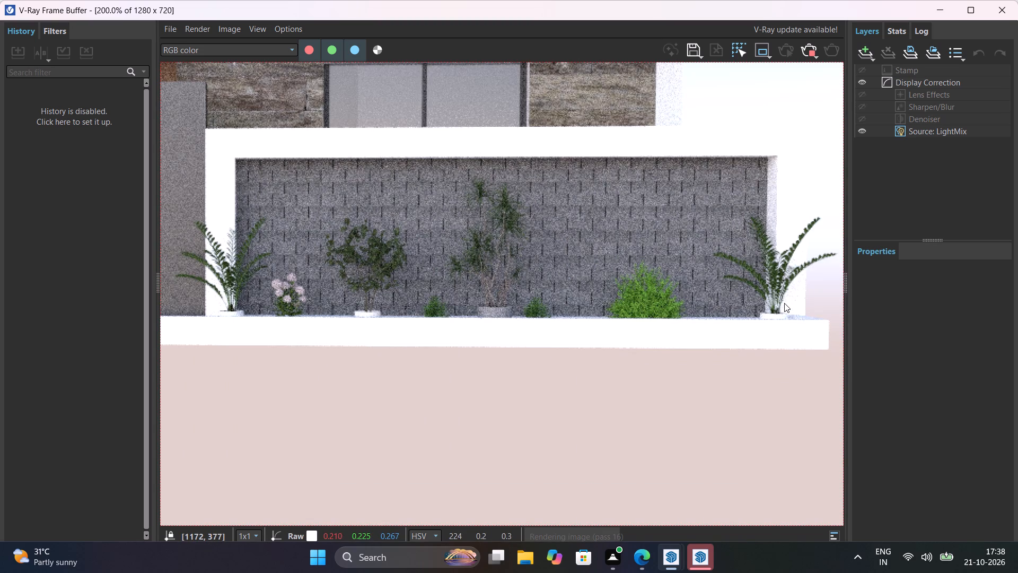
scroll(440, 297, "down", 1)
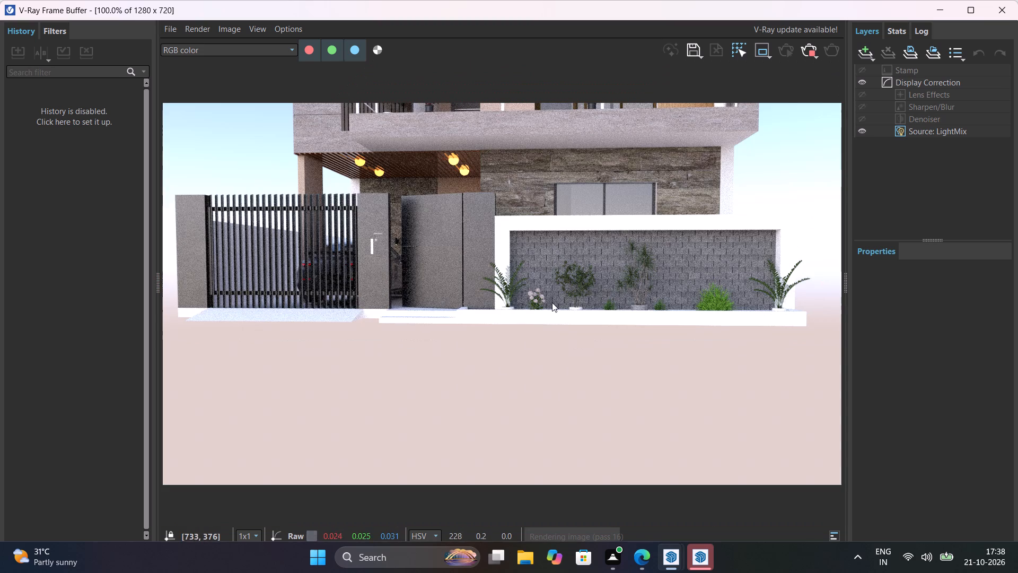
Examine the render of the planter trough plants, stop the rendering, and close the frame buffer.
scroll(552, 302, "up", 1)
scroll(552, 302, "down", 1)
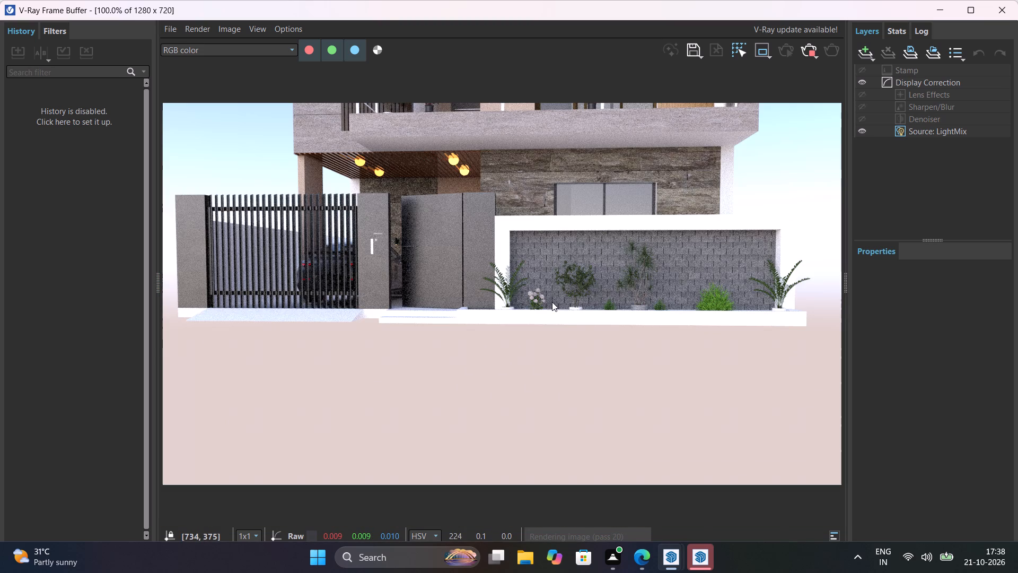
scroll(552, 302, "down", 1)
left_click(809, 48)
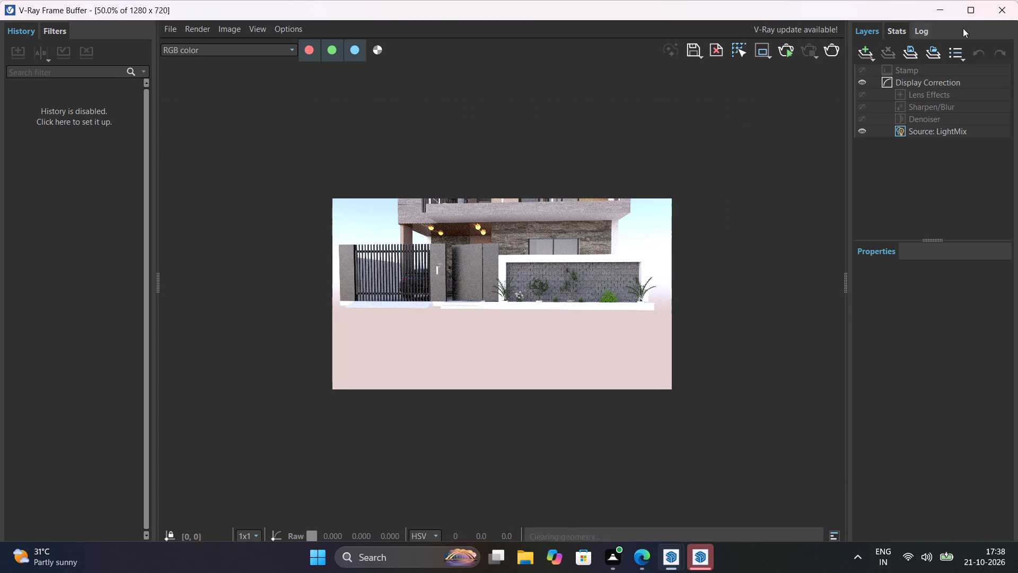
left_click(1006, 0)
left_click(1010, 15)
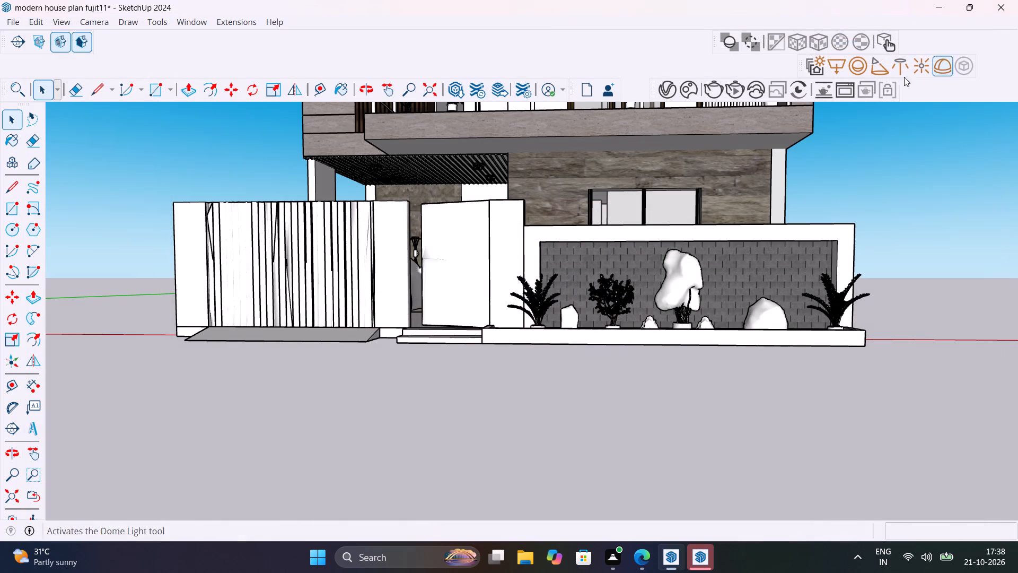
Stretch the potted plant at the trough's far end upward along the blue axis to about 1.3.
left_click(837, 296)
scroll(842, 299, "up", 7)
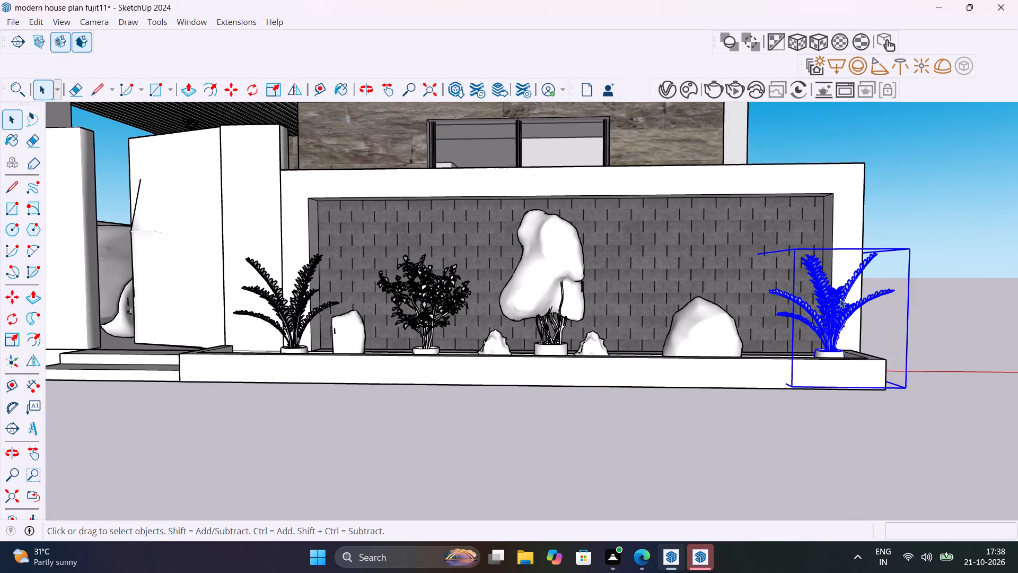
middle_click_drag(844, 301, 804, 437)
scroll(827, 338, "up", 2)
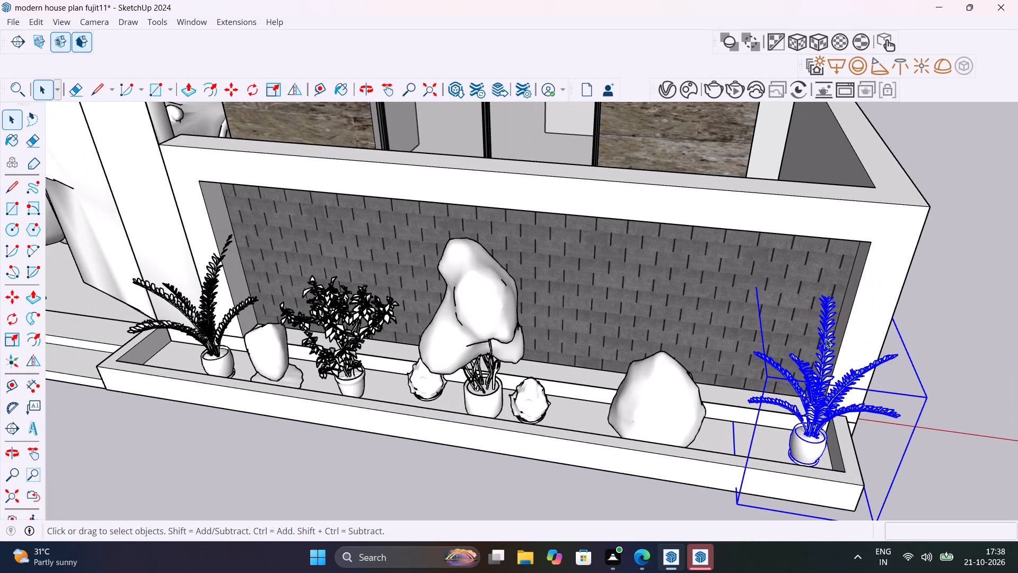
key("s")
left_click(829, 334)
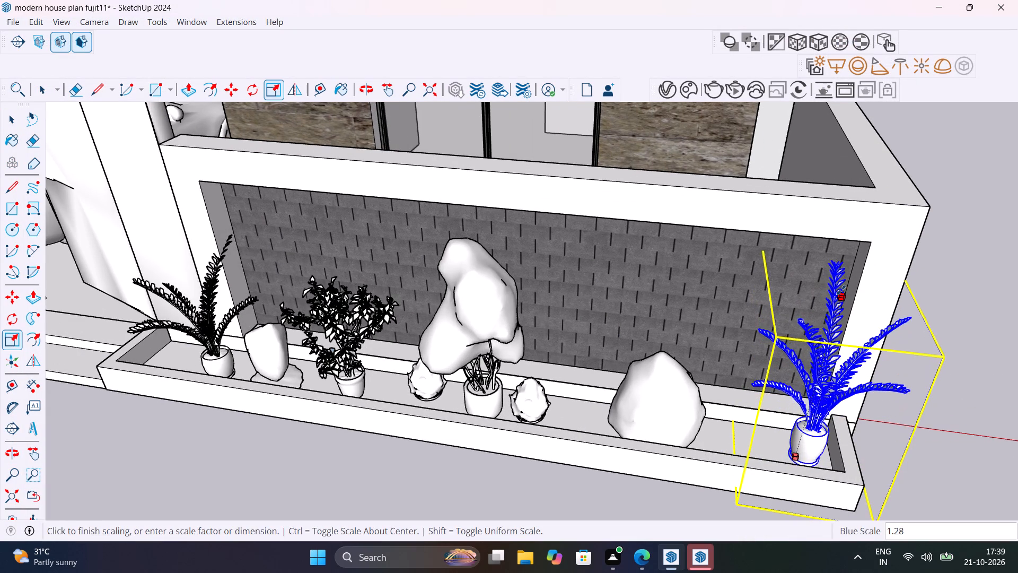
left_click(844, 277)
scroll(785, 373, "down", 6)
key("space")
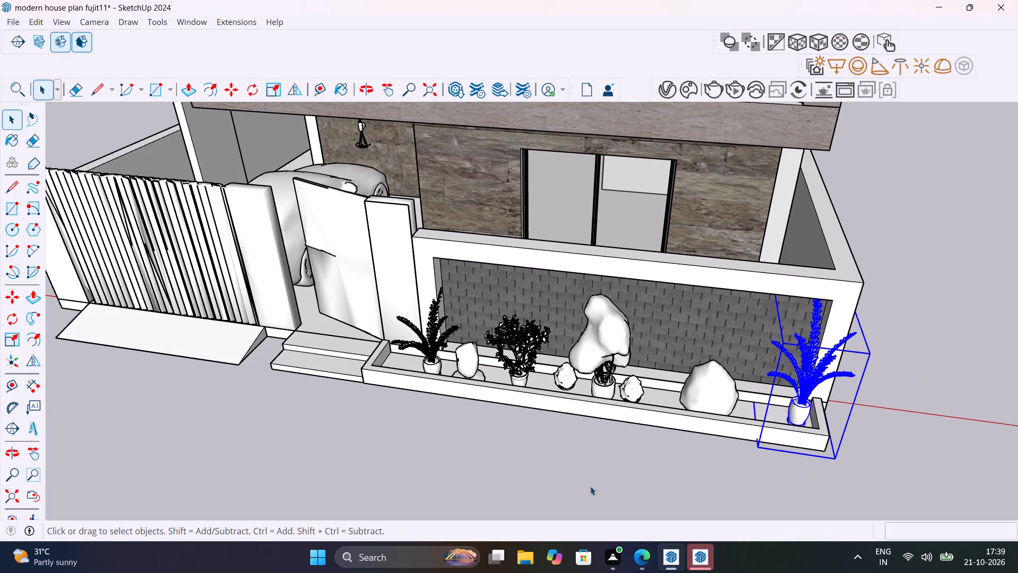
Browse the plants in Chaos Cosmos and download Fouquieria splendens 002.
scroll(600, 440, "down", 1)
middle_click_drag(600, 439, 851, 318)
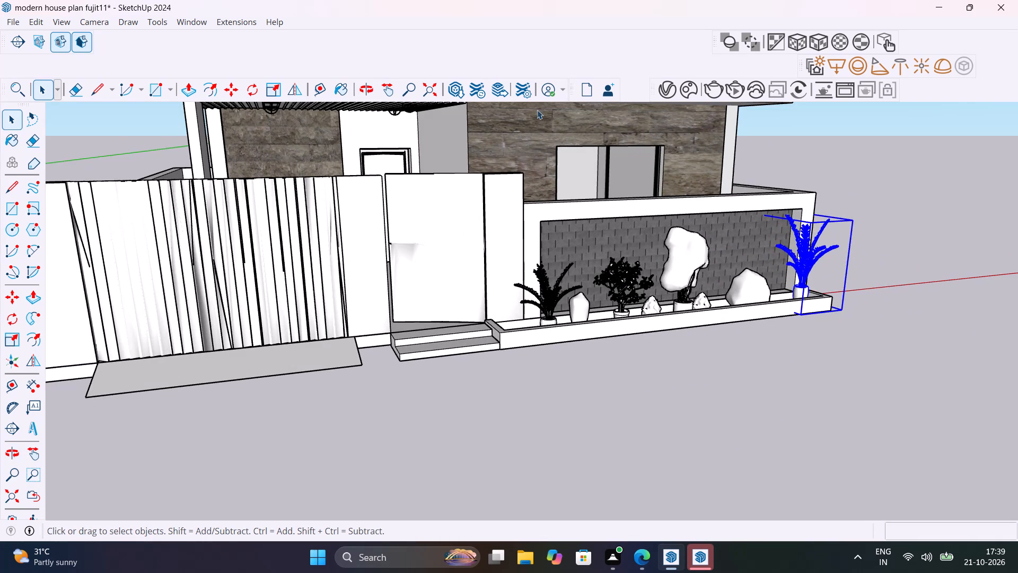
left_click(690, 84)
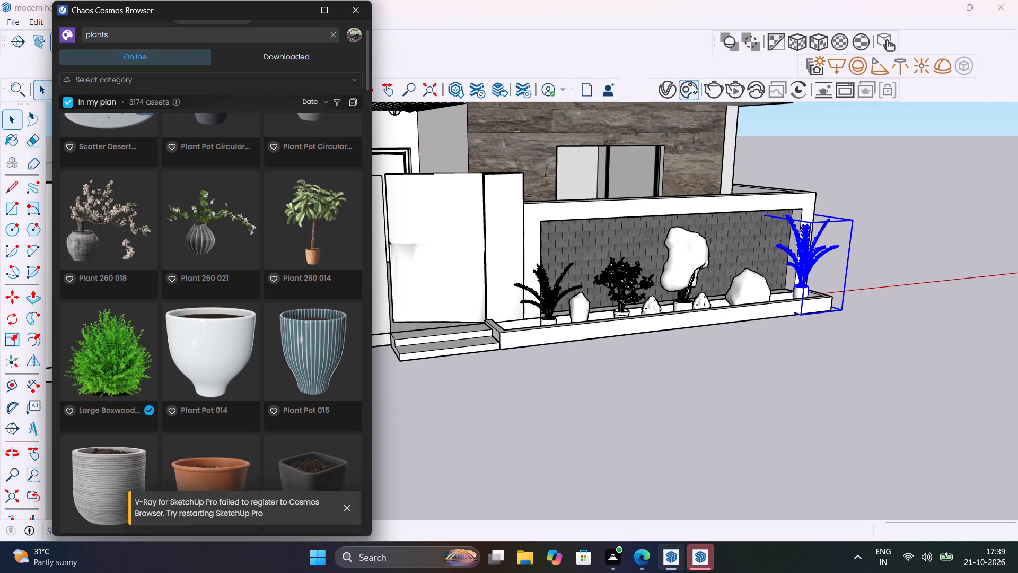
scroll(227, 298, "up", 5)
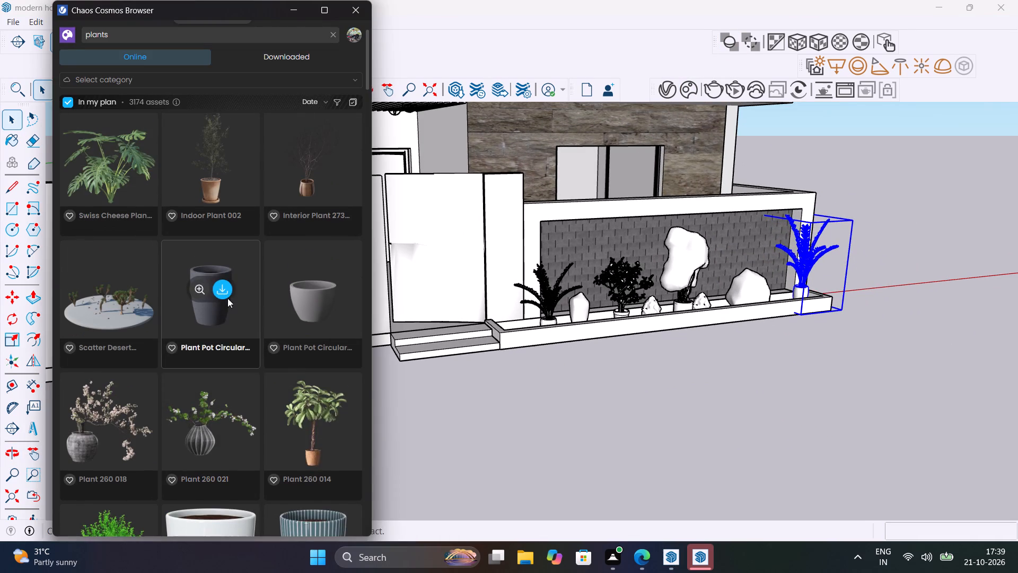
scroll(227, 298, "up", 3)
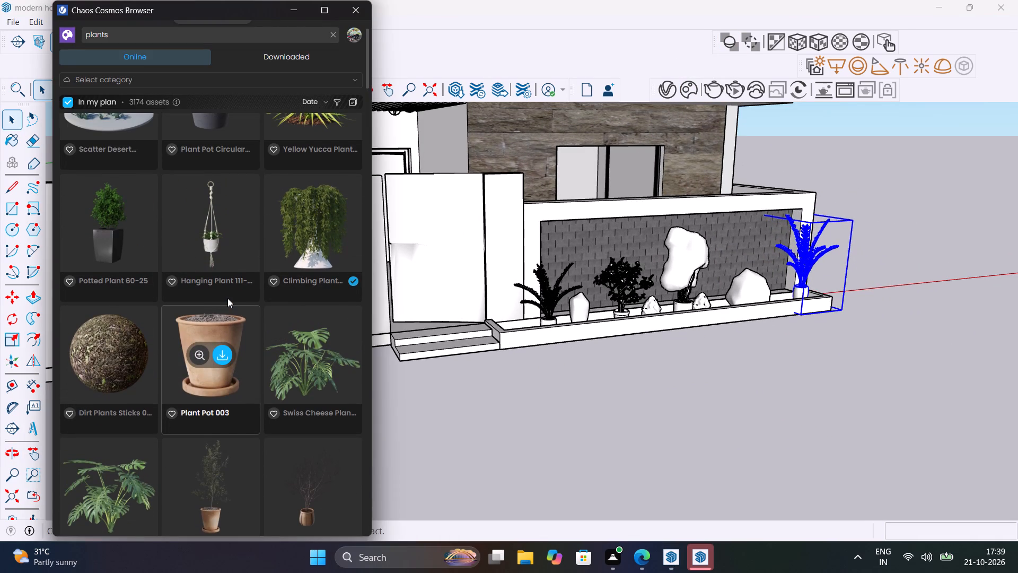
scroll(227, 298, "up", 8)
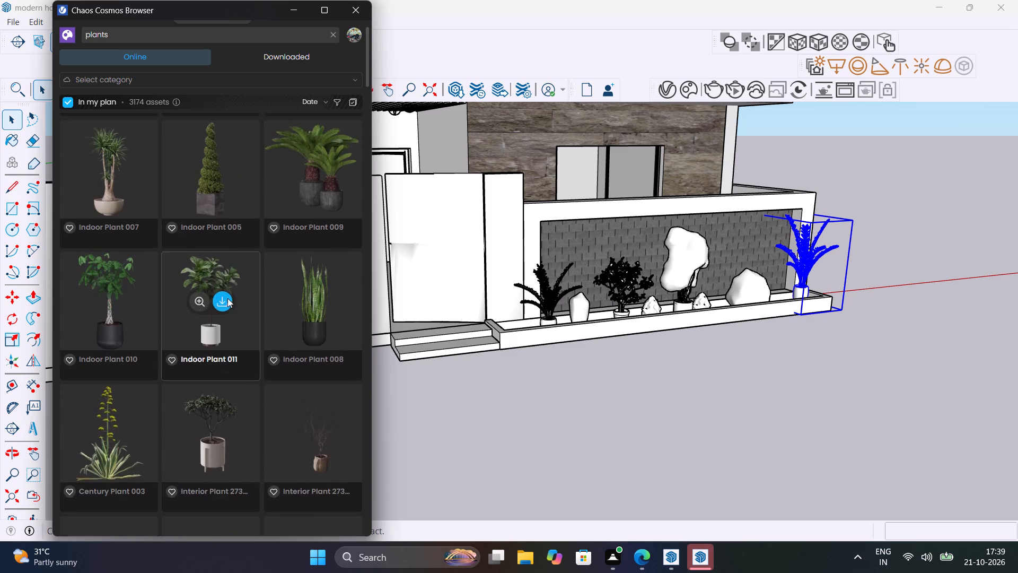
scroll(227, 298, "down", 17)
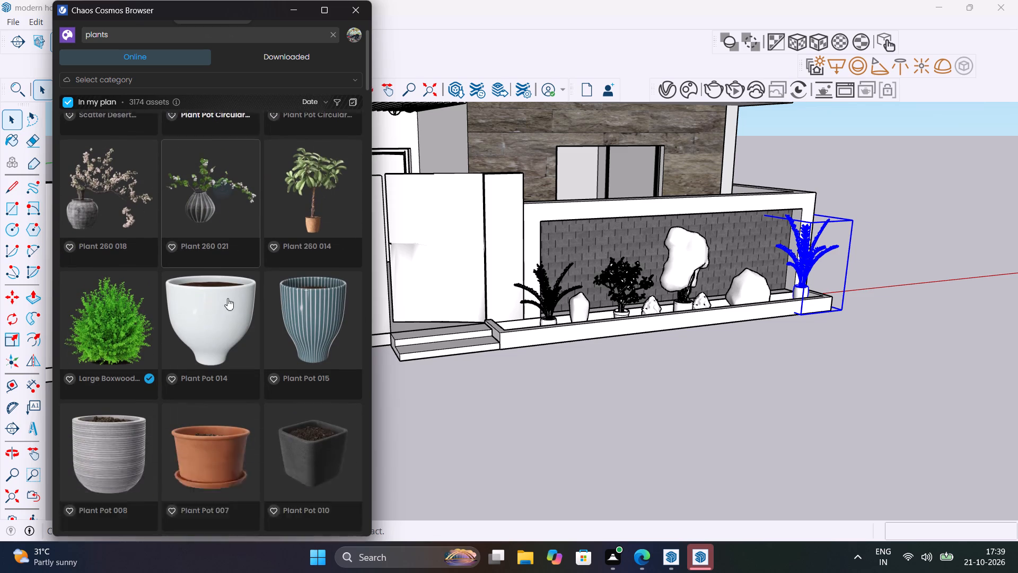
scroll(227, 298, "down", 8)
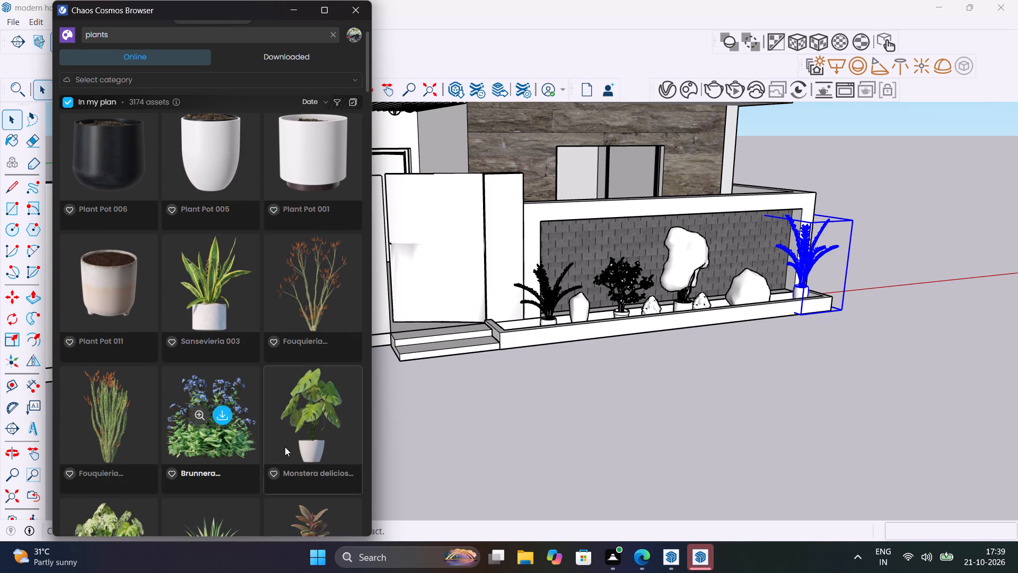
left_click(116, 413)
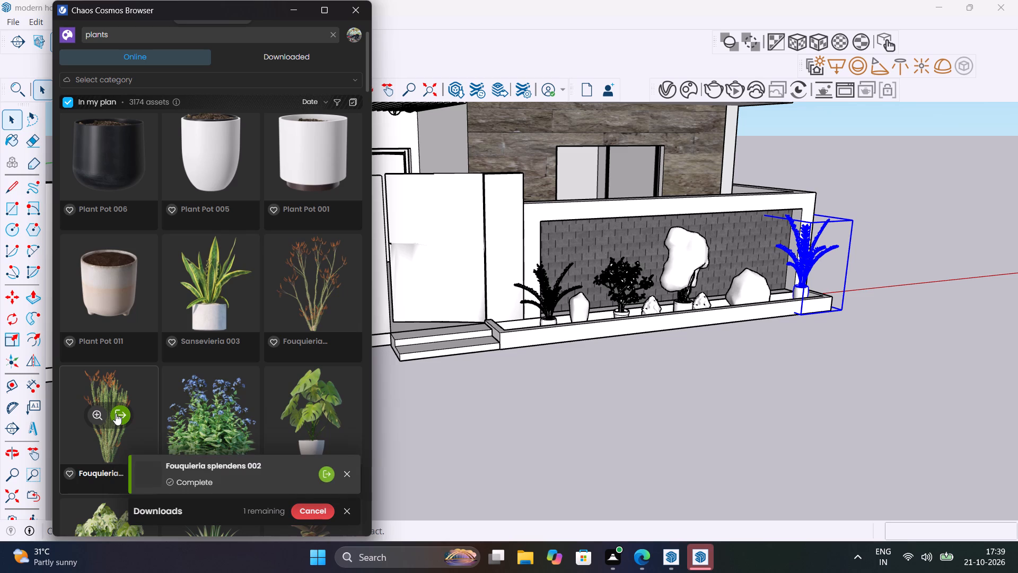
Import Fouquieria splendens 002, place one copy on the ground in front of the house, and close the asset browser.
left_click(116, 413)
scroll(543, 430, "up", 5)
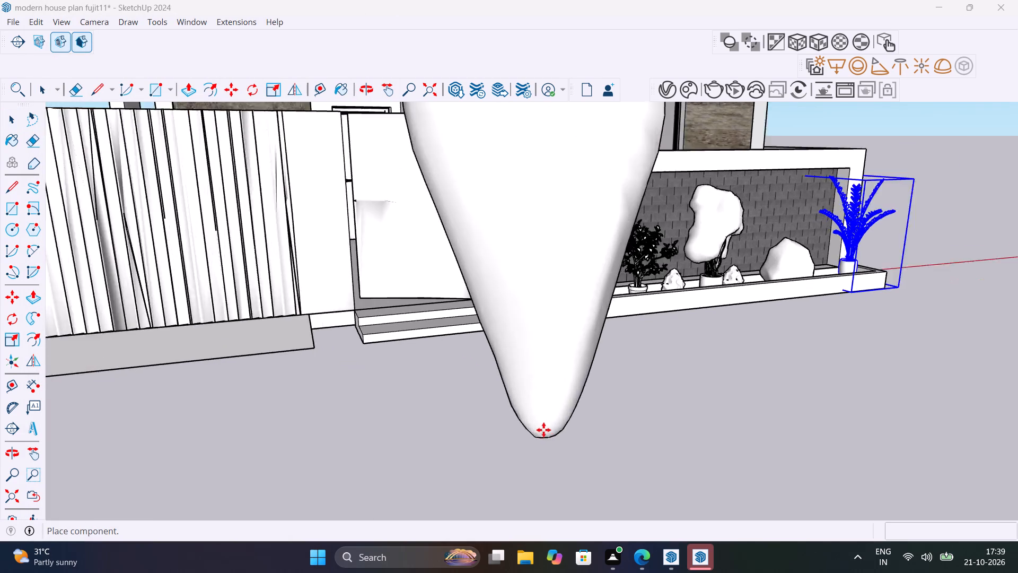
scroll(547, 431, "down", 13)
scroll(593, 450, "down", 1)
middle_click_drag(590, 452, 364, 450)
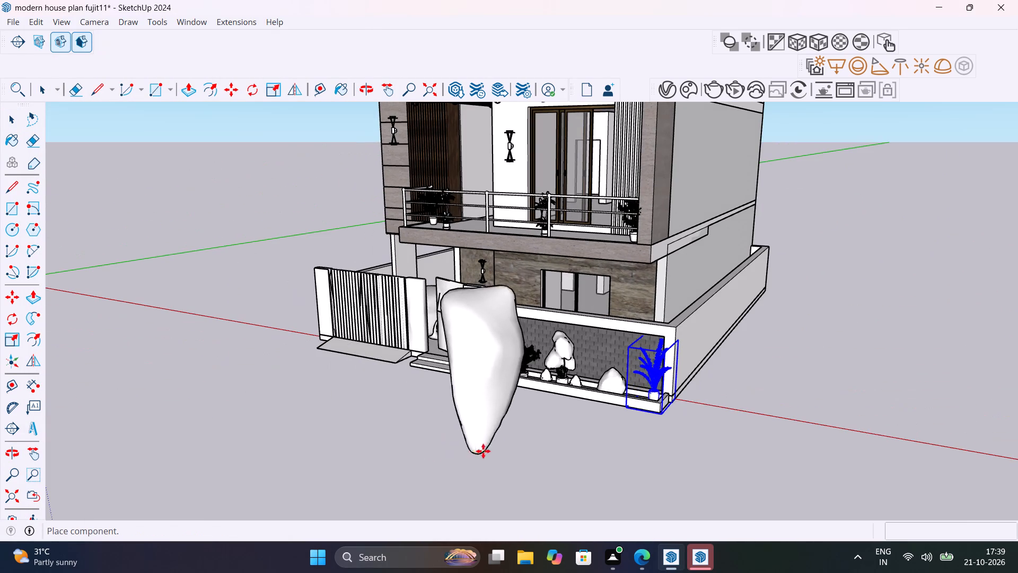
left_click(468, 455)
key("Escape")
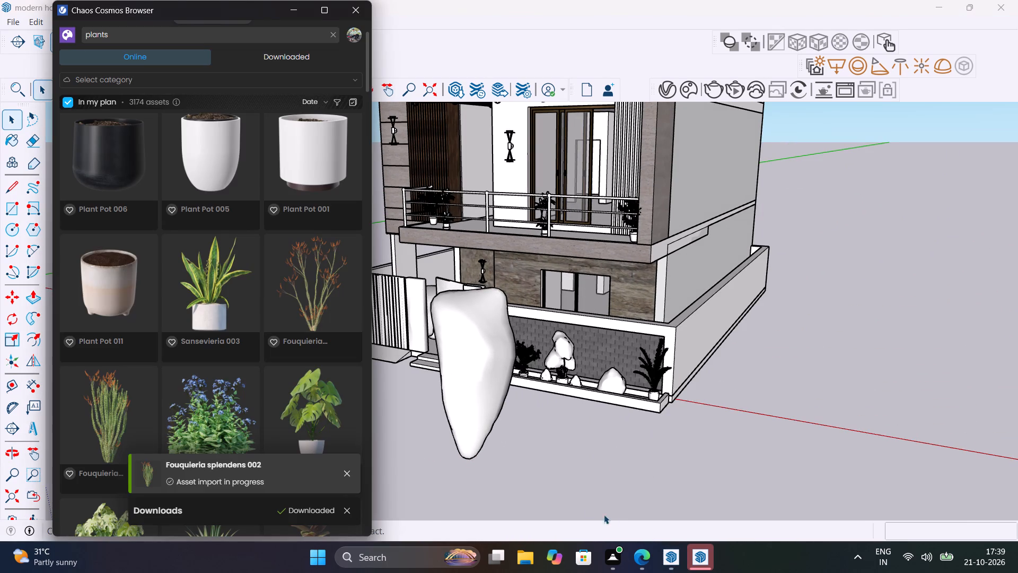
key("space")
left_click(463, 386)
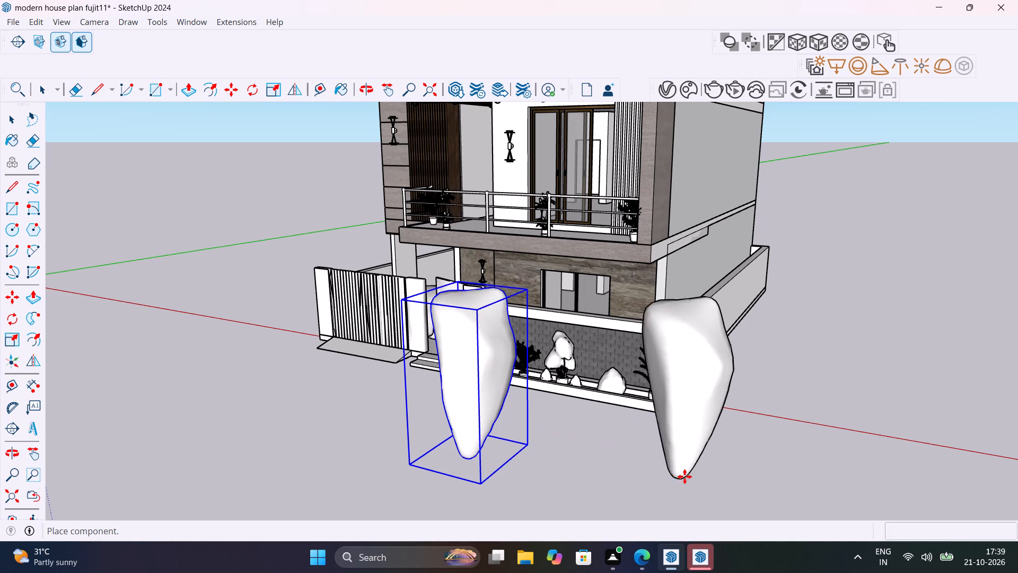
key("Escape")
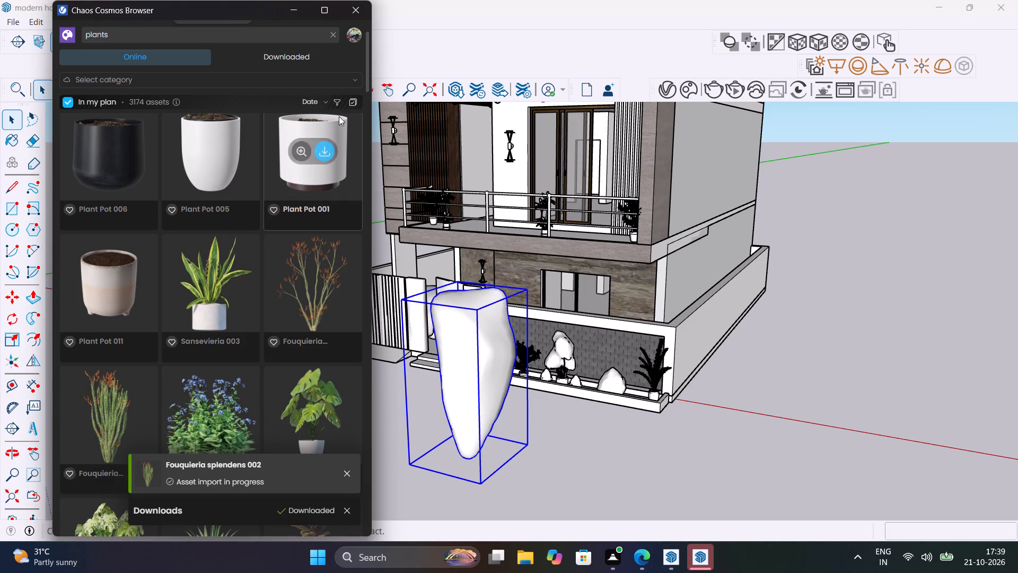
left_click(354, 14)
Scale the Fouquieria splendens in front of the house down uniformly to about 0.45, then deselect it.
key("s")
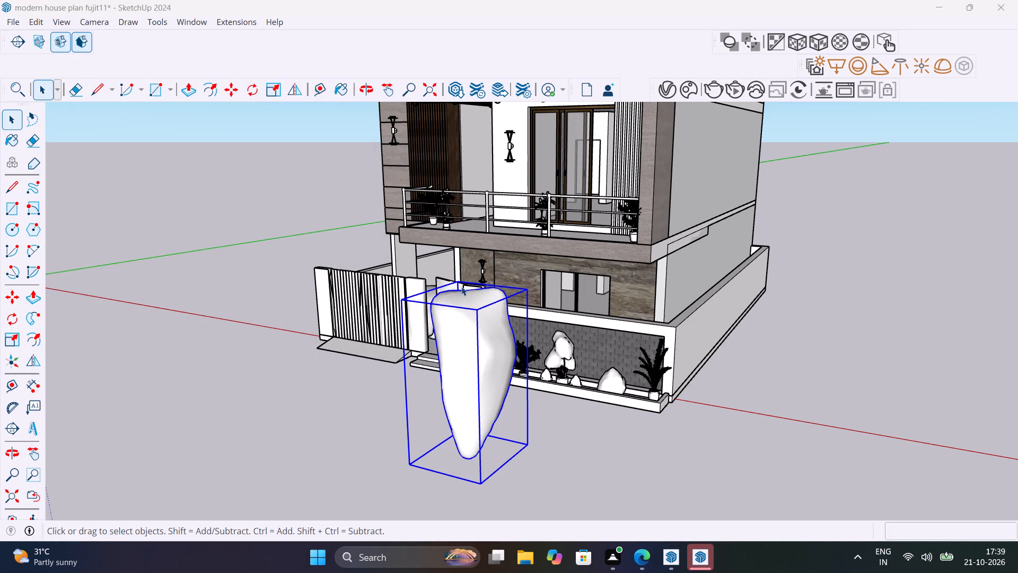
left_click(459, 282)
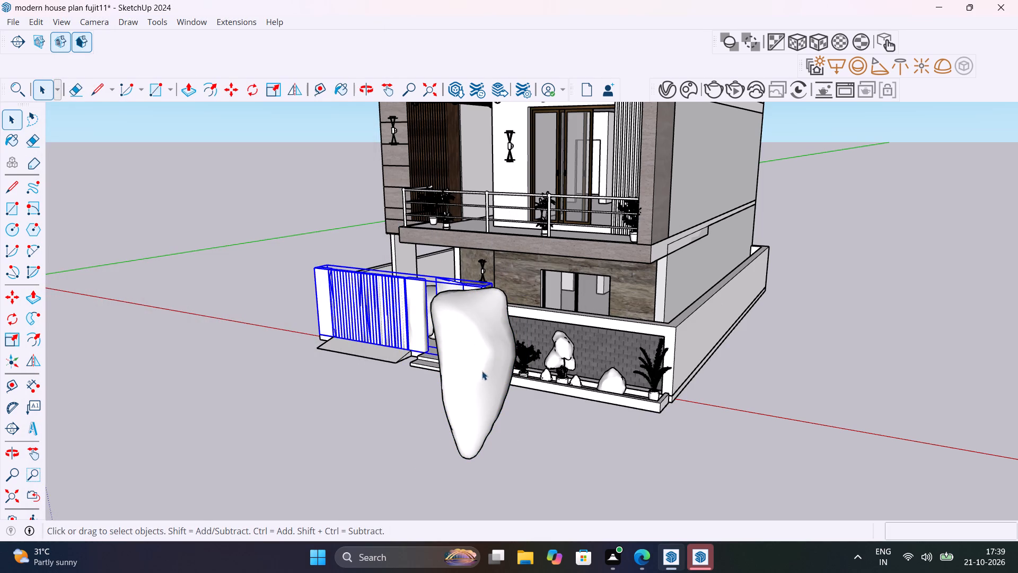
left_click(482, 370)
key("s")
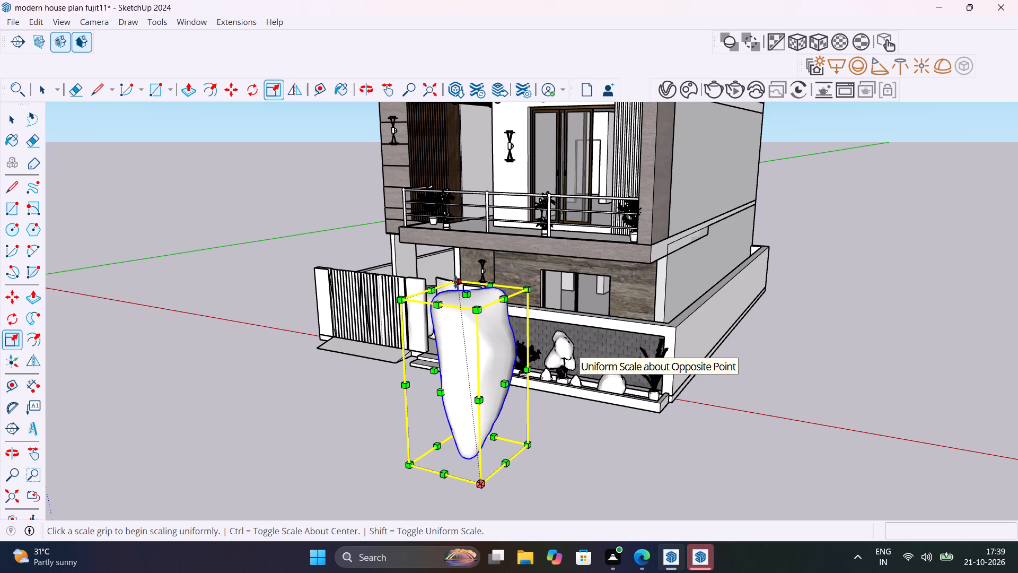
left_click(455, 282)
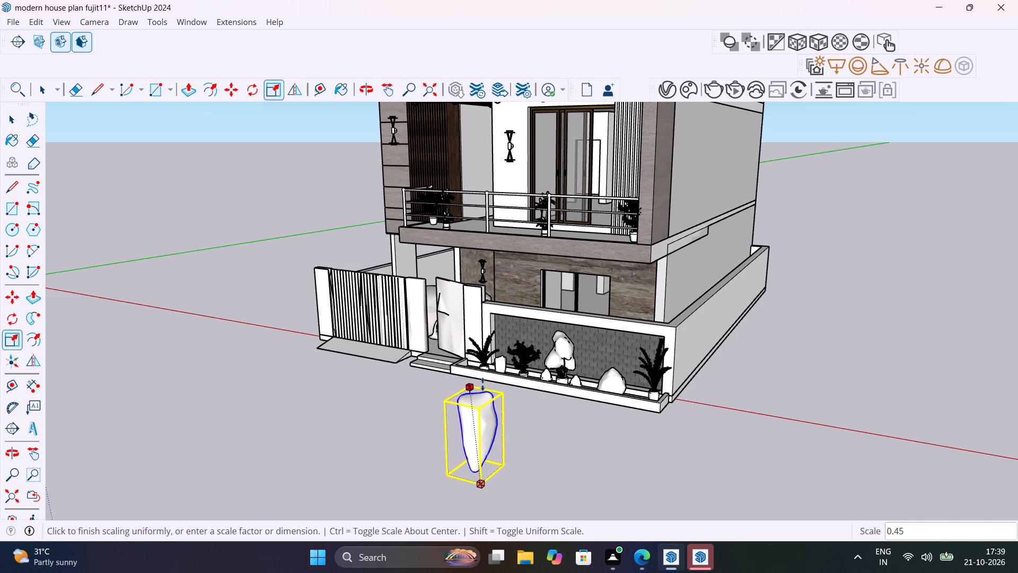
left_click(481, 384)
key("space")
left_click(374, 422)
Move the Fouquieria splendens about 16' 4" into the end of the planter trough beside the entrance steps.
middle_click_drag(444, 448, 684, 468)
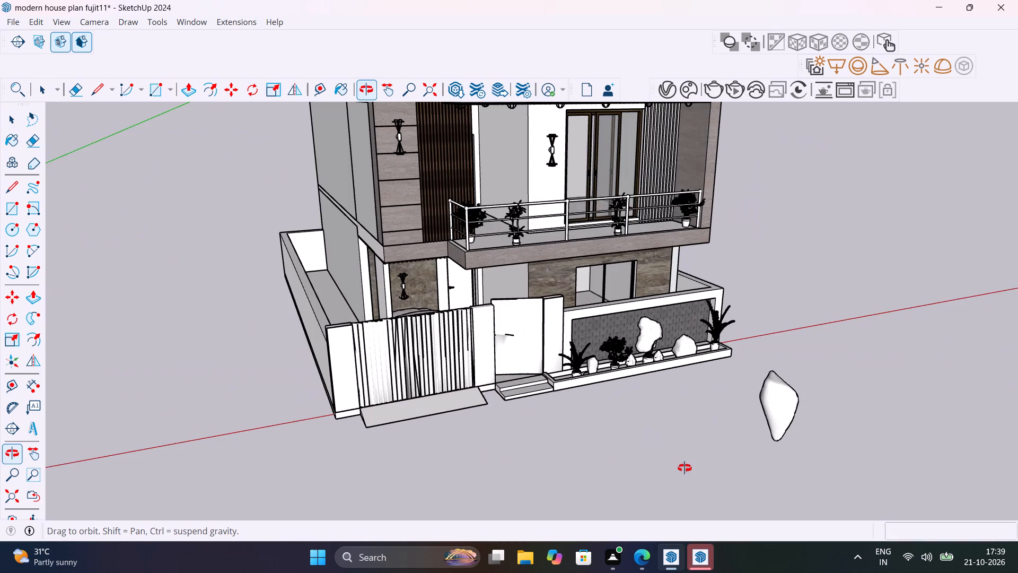
middle_click_drag(684, 468, 685, 469)
scroll(777, 421, "up", 6)
left_click(777, 421)
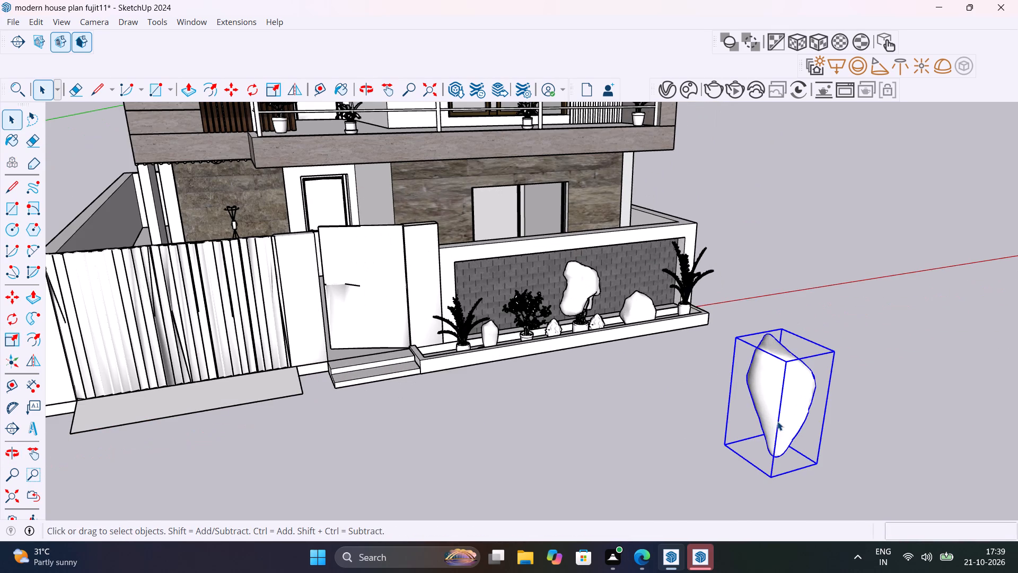
key("m")
left_click(724, 446)
scroll(407, 362, "up", 9)
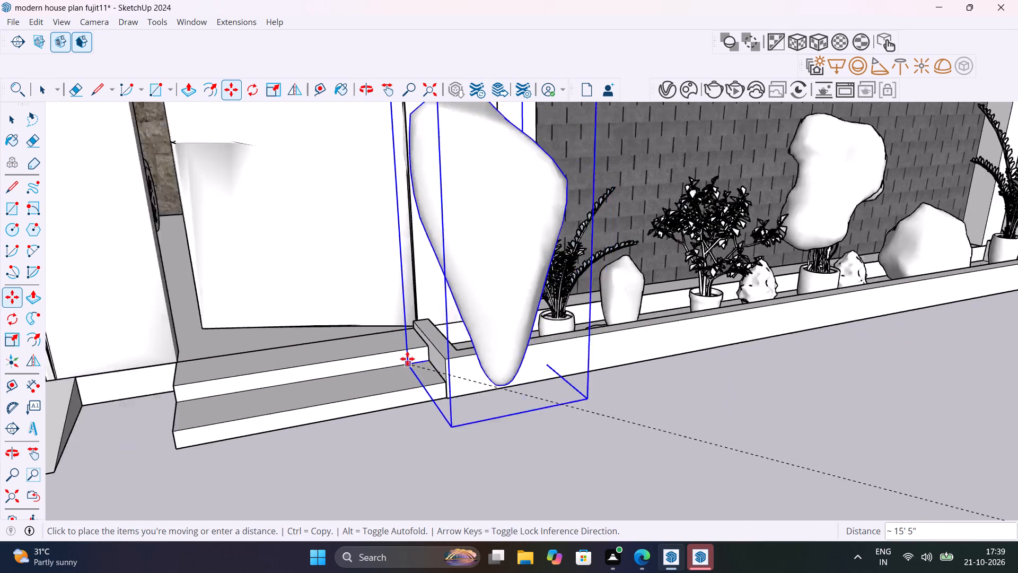
scroll(407, 359, "up", 7)
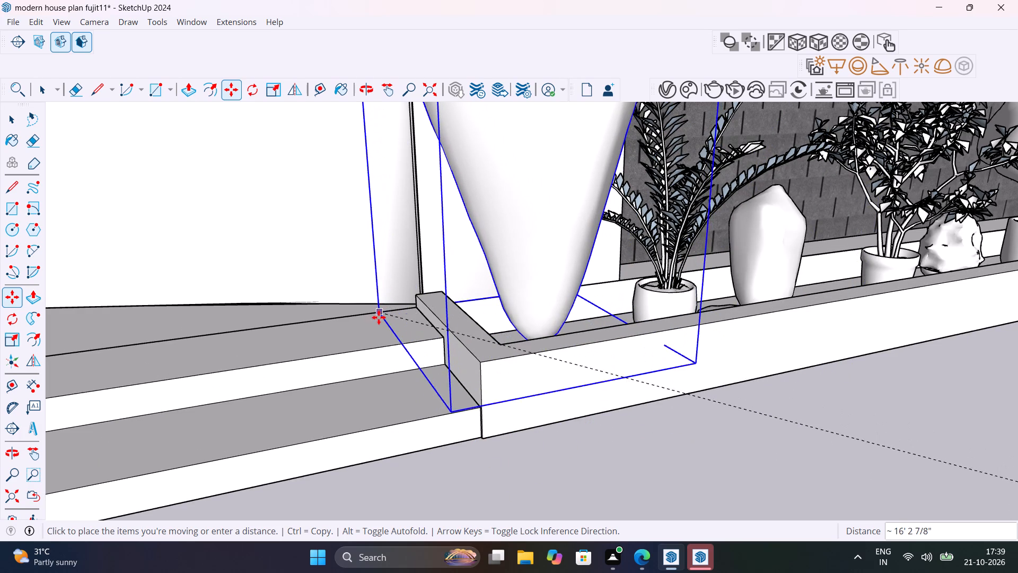
scroll(378, 315, "up", 1)
middle_click_drag(378, 315, 384, 424)
scroll(384, 424, "up", 1)
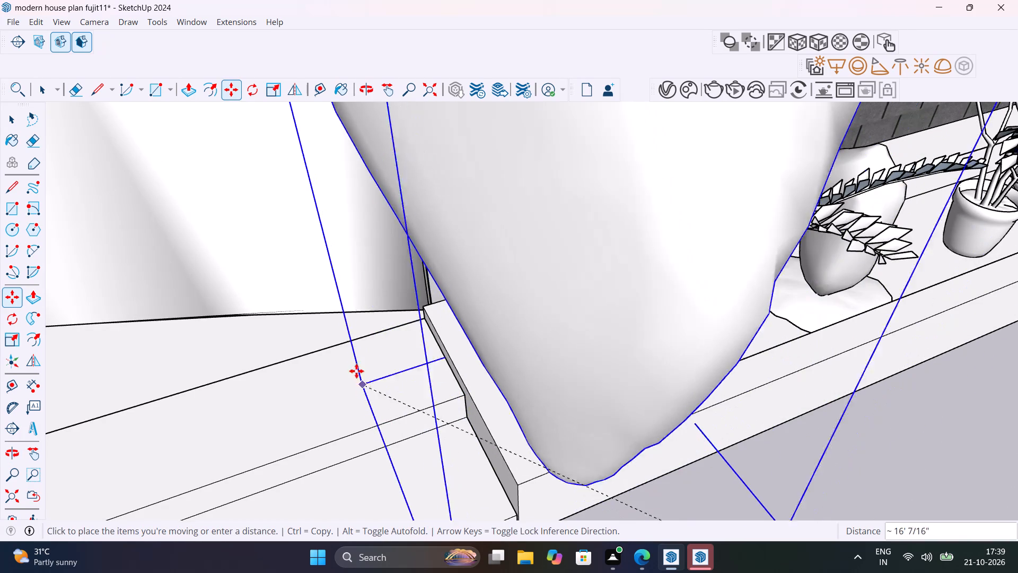
left_click(373, 327)
scroll(414, 343, "down", 12)
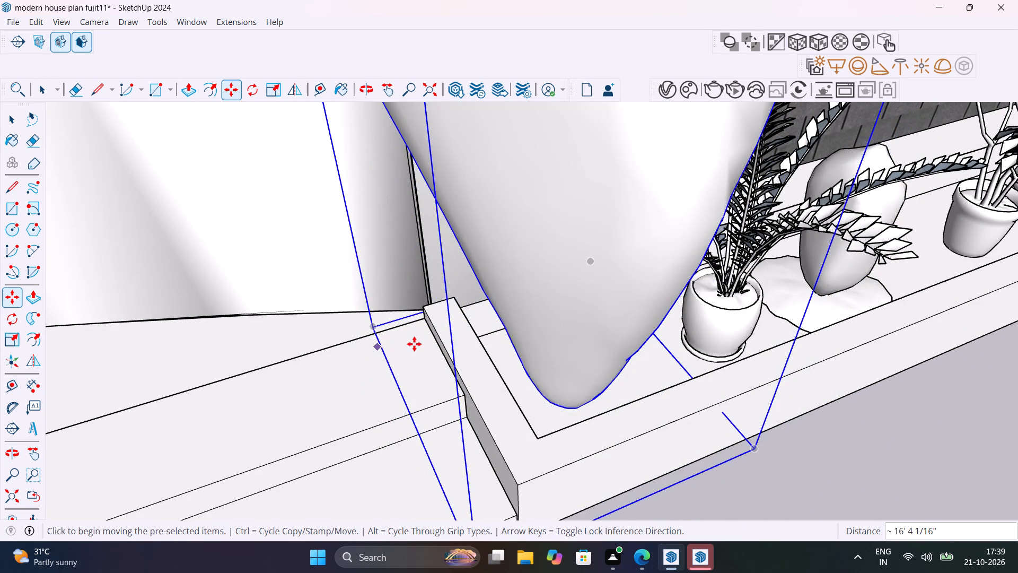
scroll(414, 344, "down", 17)
middle_click_drag(433, 367, 343, 233)
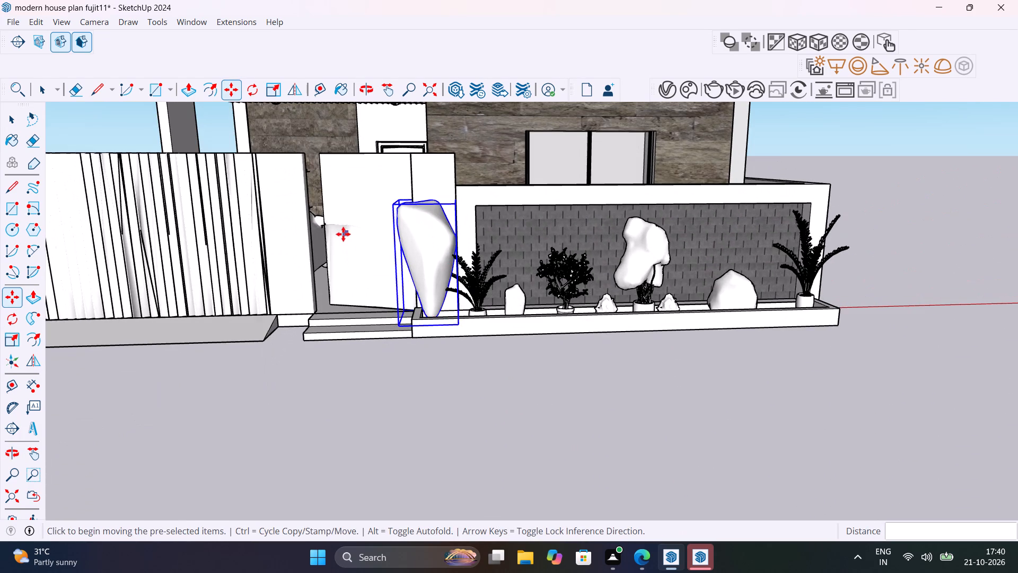
Scale the Fouquieria splendens in the trough down uniformly to about 0.54.
key("s")
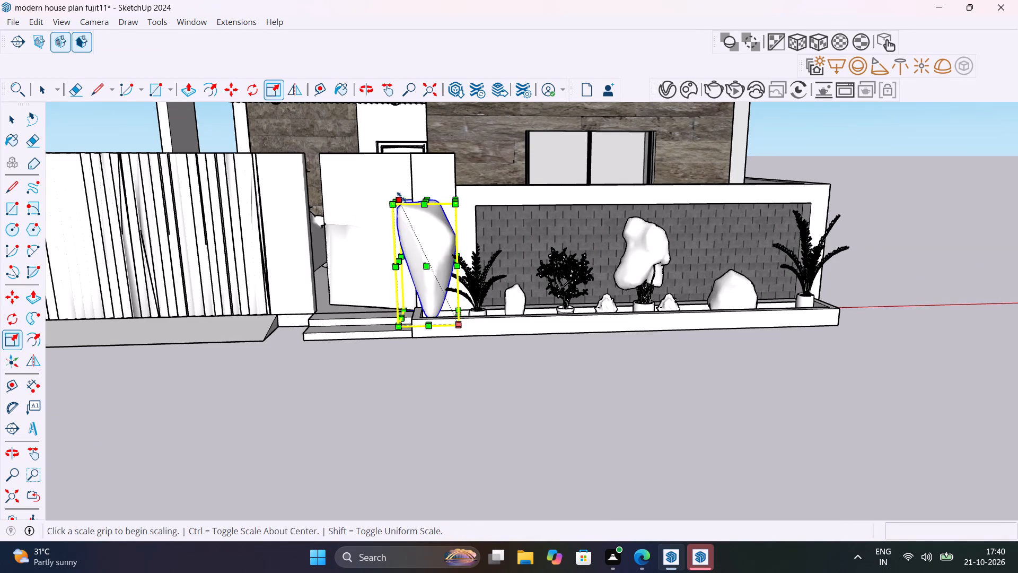
scroll(401, 197, "up", 12)
left_click(396, 202)
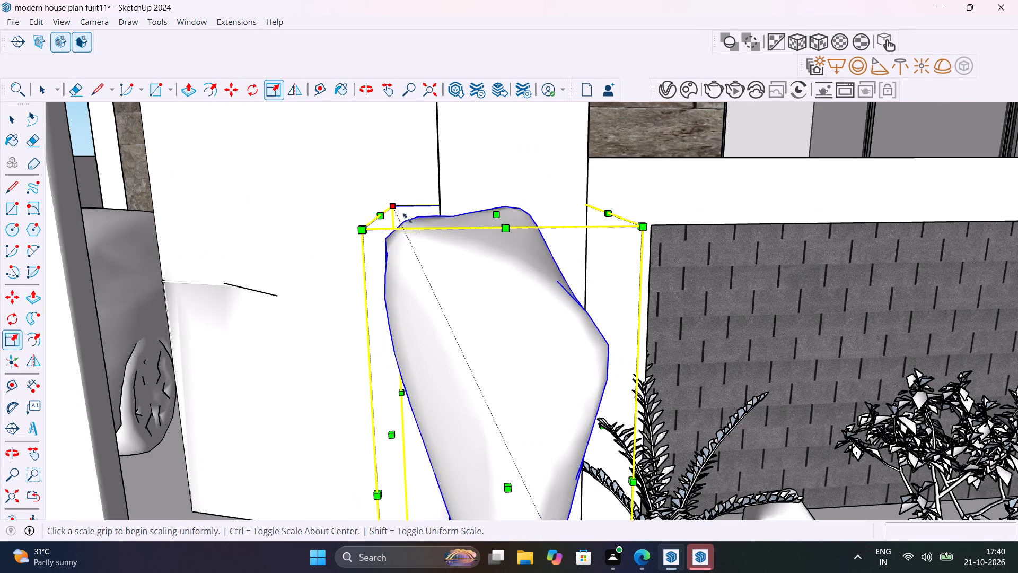
left_click(470, 417)
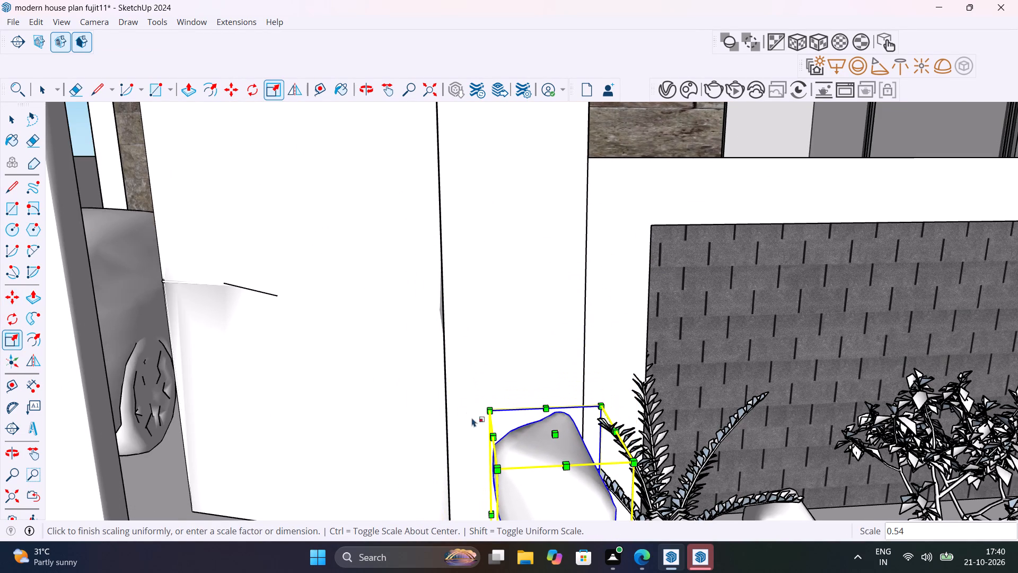
middle_click_drag(493, 393, 599, 183, "shift")
key("space")
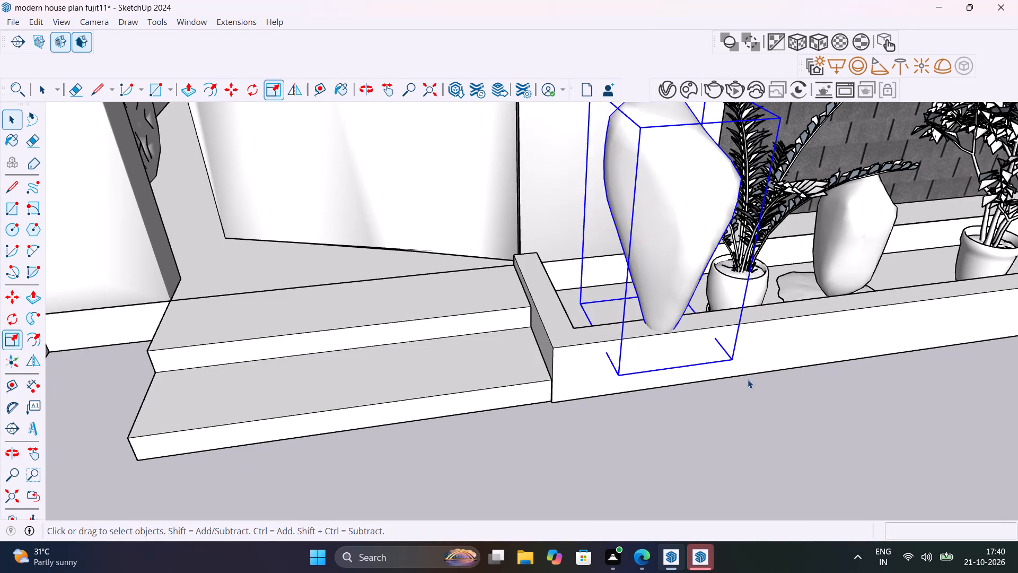
Move the Fouquieria splendens about 11 9/16" off the trough's front edge, further into the end beside the entrance steps.
left_click(786, 391)
middle_click_drag(650, 375, 845, 450)
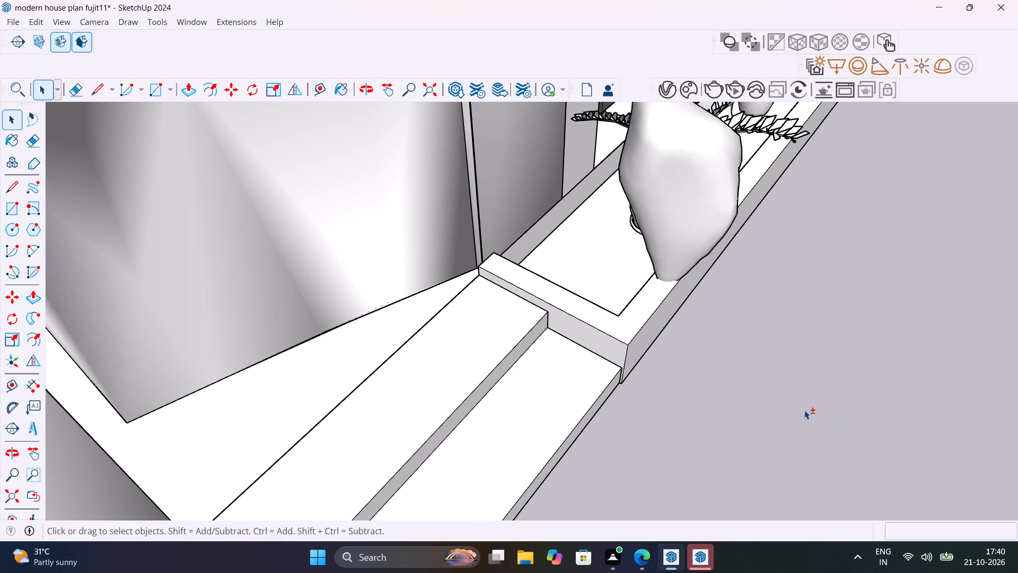
middle_click_drag(804, 413, 937, 474, "shift")
left_click(814, 302)
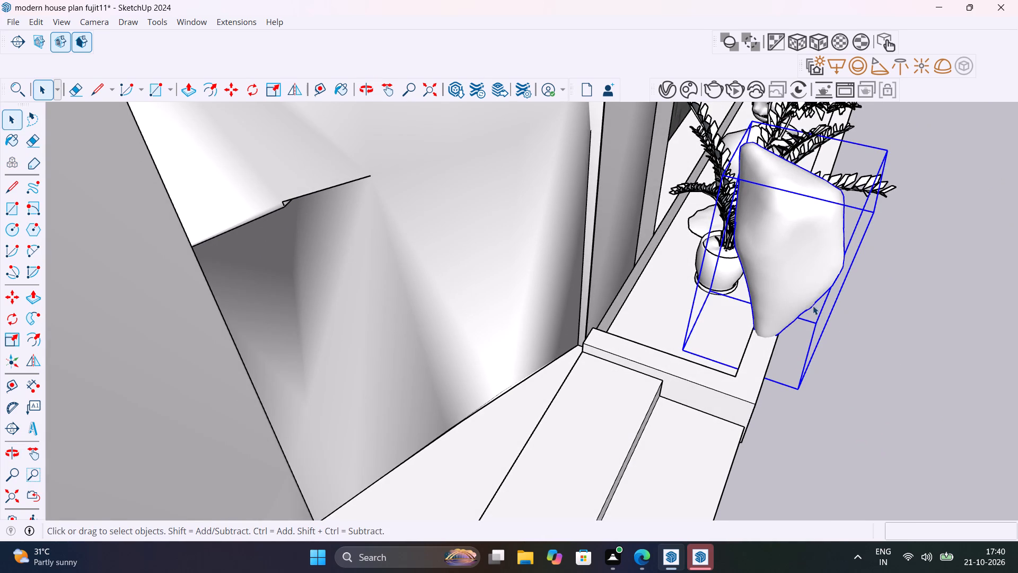
key("m")
left_click(685, 345)
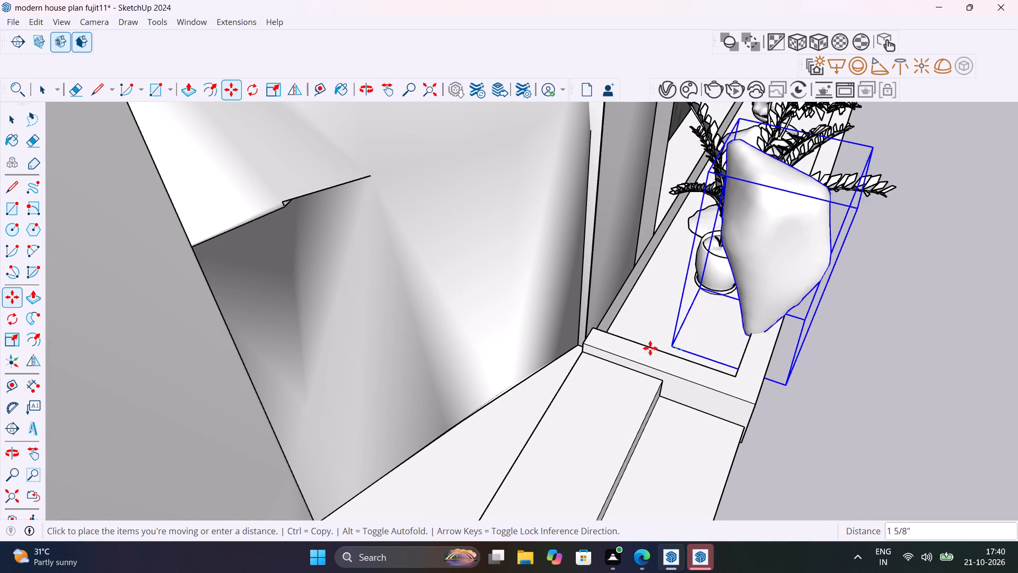
left_click(604, 362)
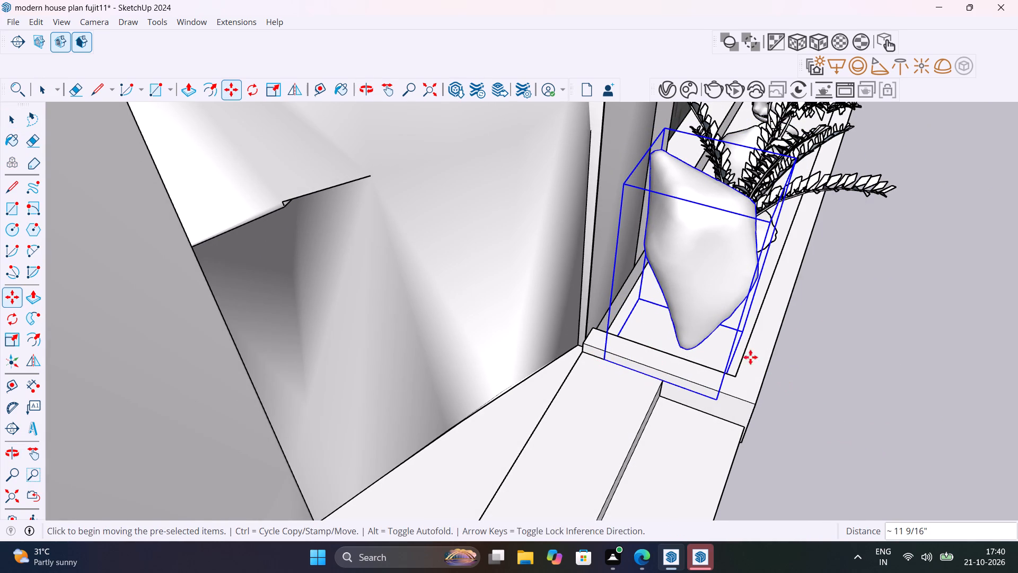
Lower the Fouquieria splendens vertically about 2 1/8" towards the trough's floor.
middle_click_drag(731, 344, 244, 224)
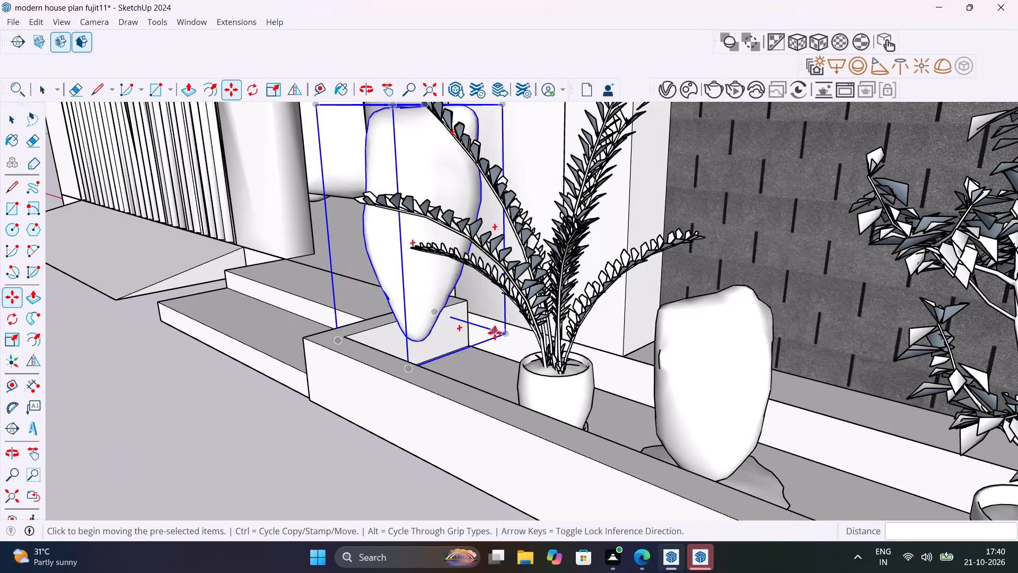
middle_click_drag(495, 333, 486, 345)
left_click(504, 329)
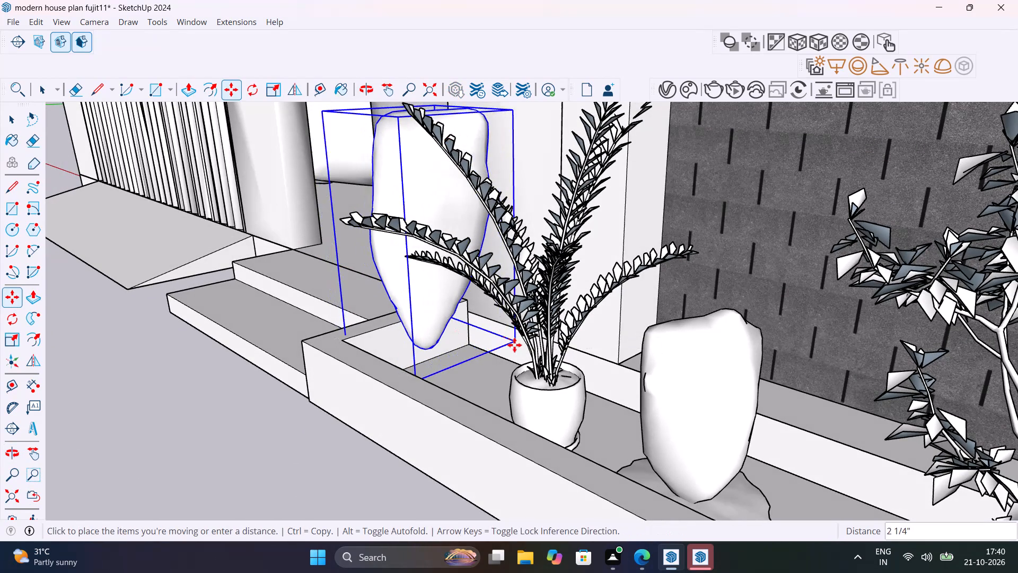
key("Left")
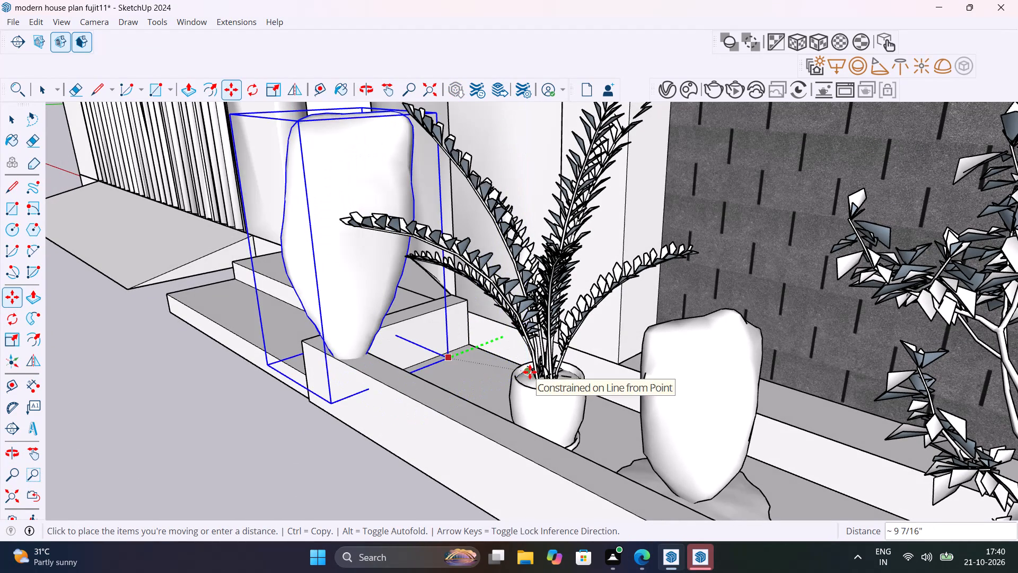
key("Up")
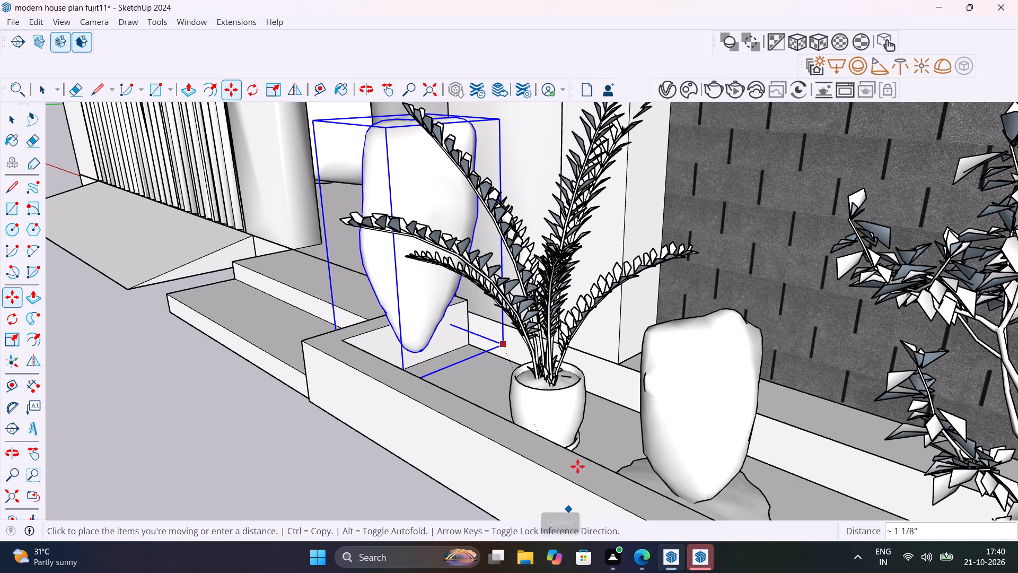
middle_click_drag(554, 253, 304, 366)
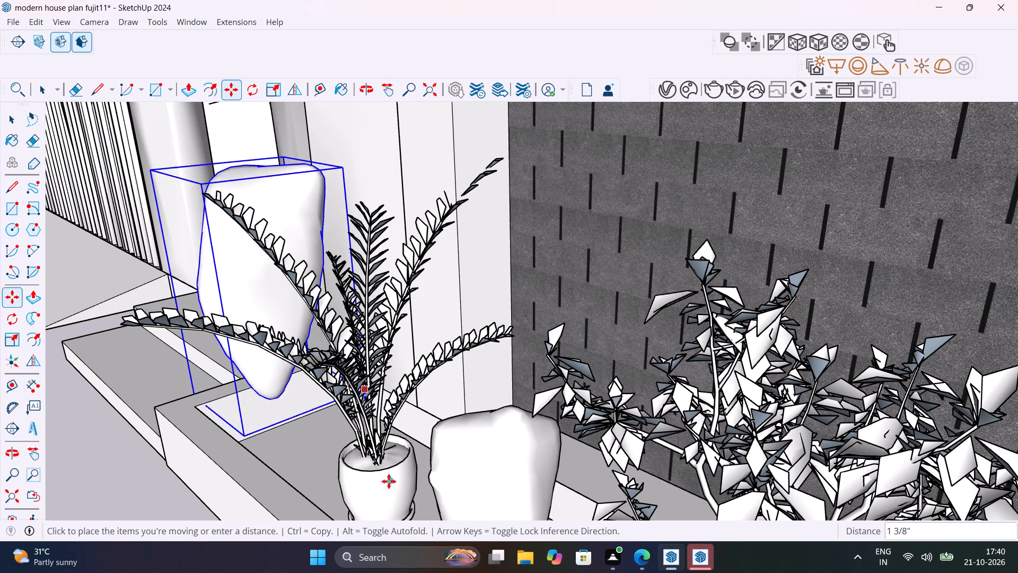
left_click_drag(396, 511, 398, 519)
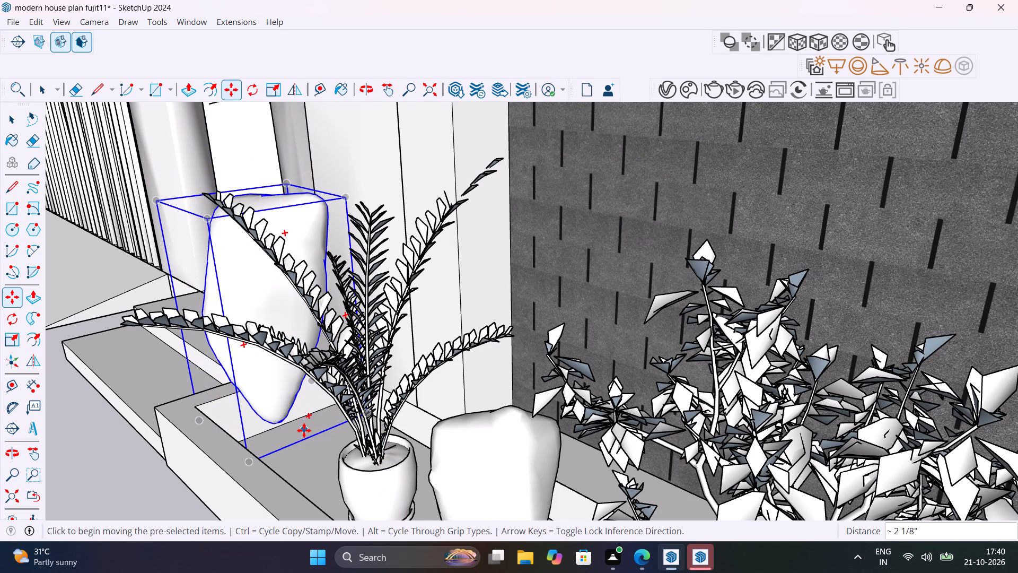
Move the Fouquieria splendens about 3 5/16" by its base corner onto the trough's floor, then deselect it.
middle_click_drag(334, 415, 437, 429)
scroll(390, 463, "up", 3)
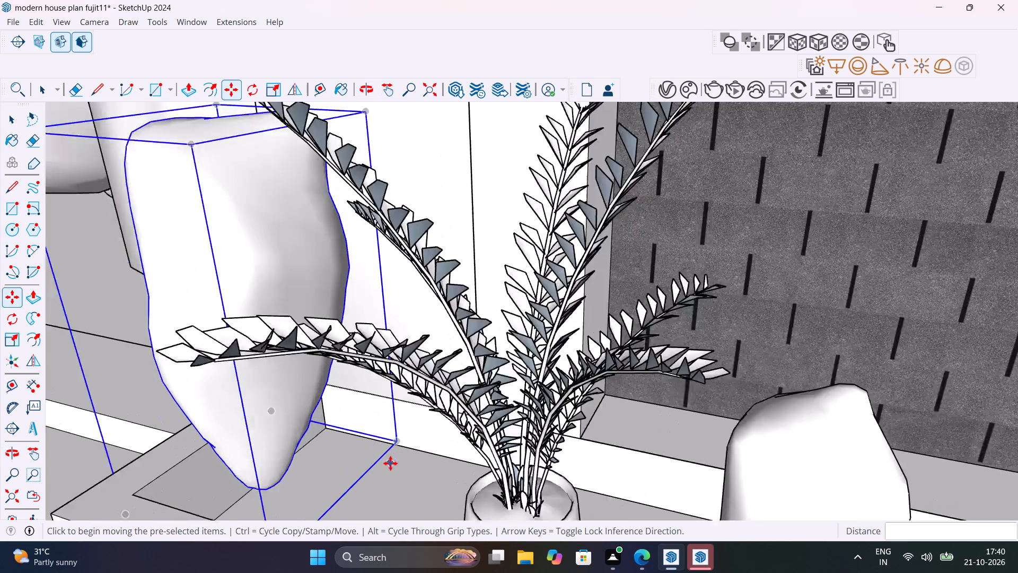
scroll(390, 463, "up", 3)
key("m")
left_click(397, 432)
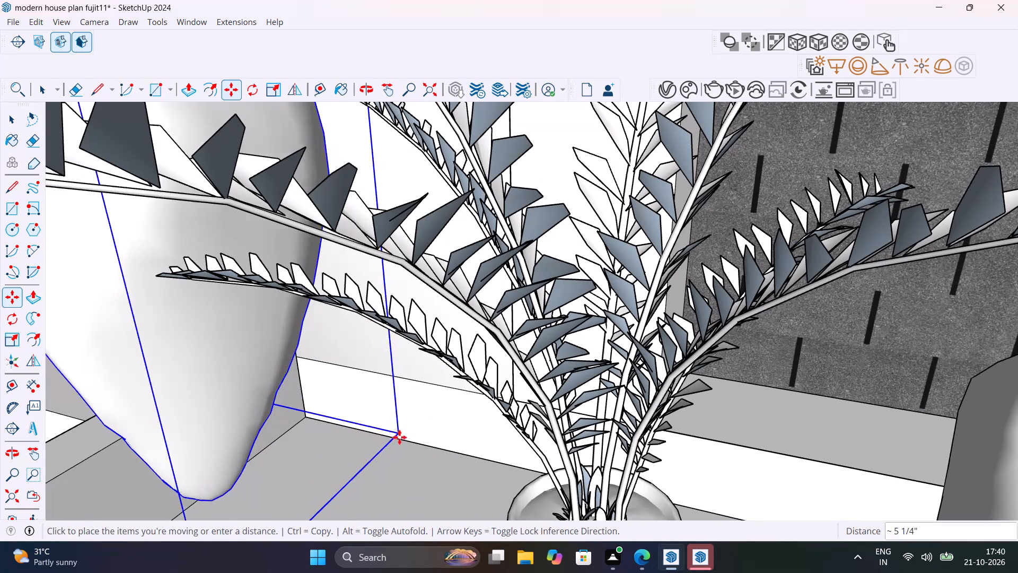
left_click(414, 480)
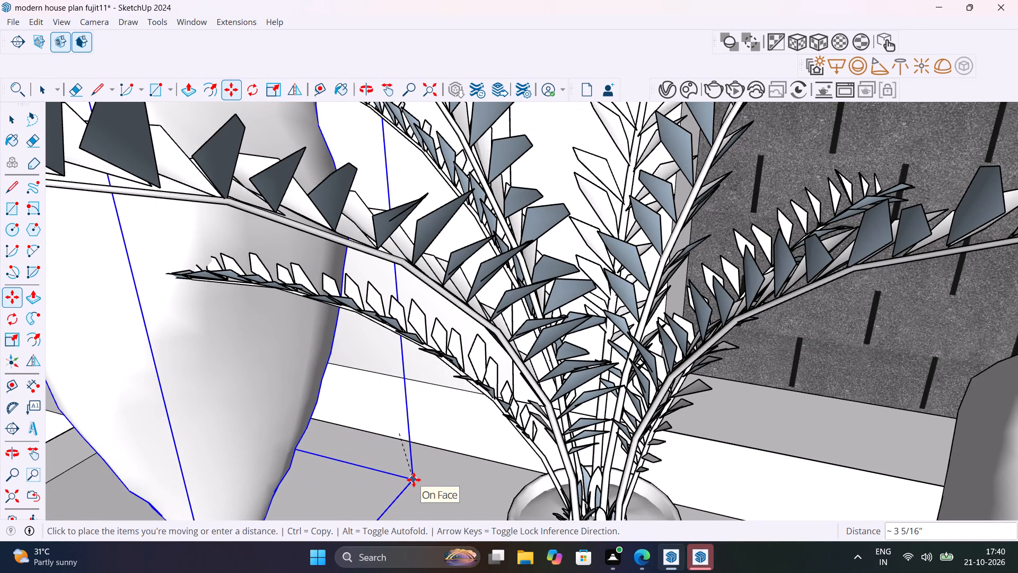
scroll(384, 428, "down", 13)
key("space")
middle_click_drag(402, 429, 574, 296)
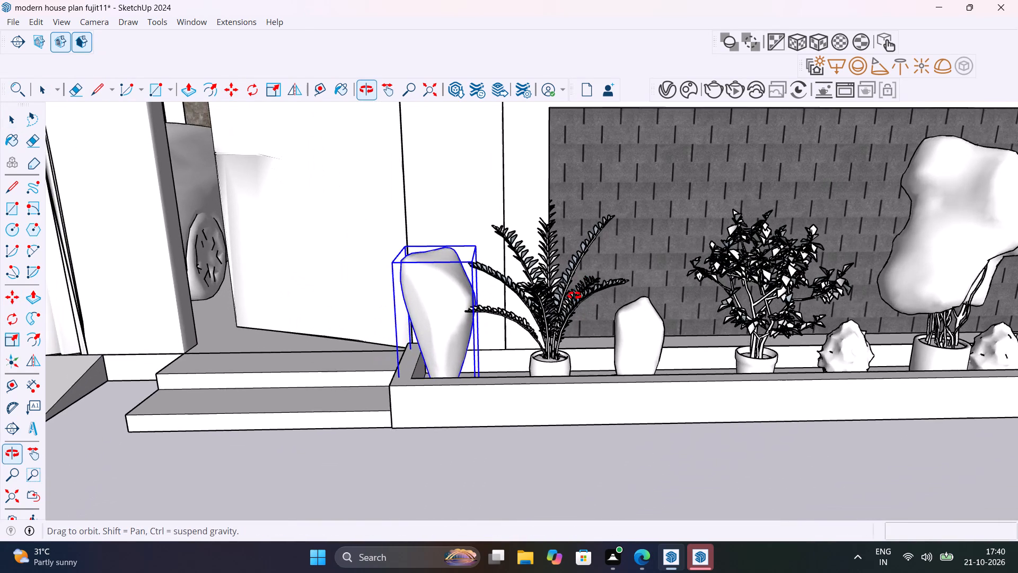
middle_click_drag(574, 296, 587, 302)
left_click(593, 447)
Copy the small plant beside the first potted palm about 11' 1 3/16" along the trough, between the large bush and the far palm.
scroll(603, 402, "down", 4)
middle_click_drag(668, 429, 477, 342, "shift")
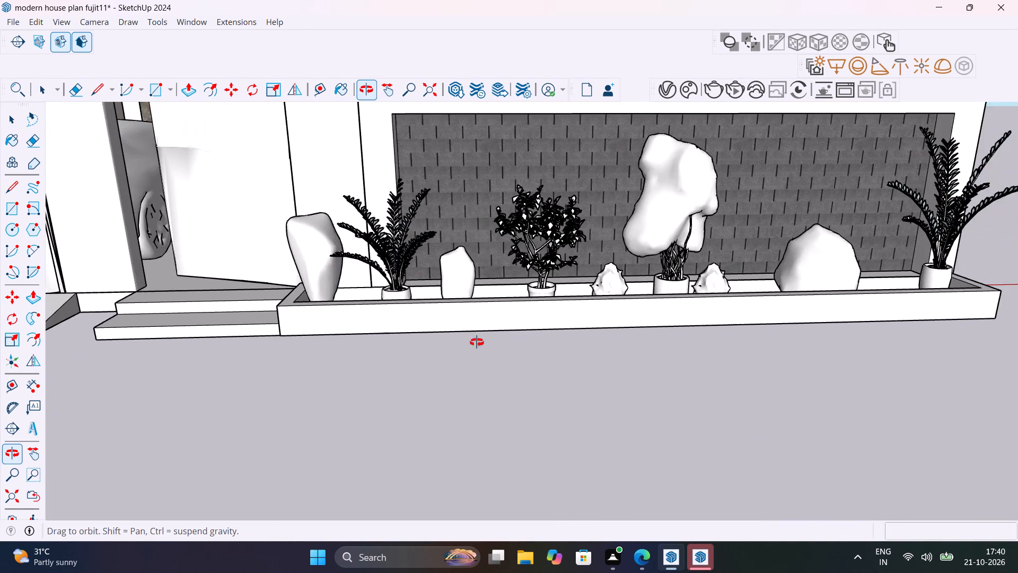
middle_click_drag(477, 342, 450, 371, "shift")
scroll(615, 337, "down", 4)
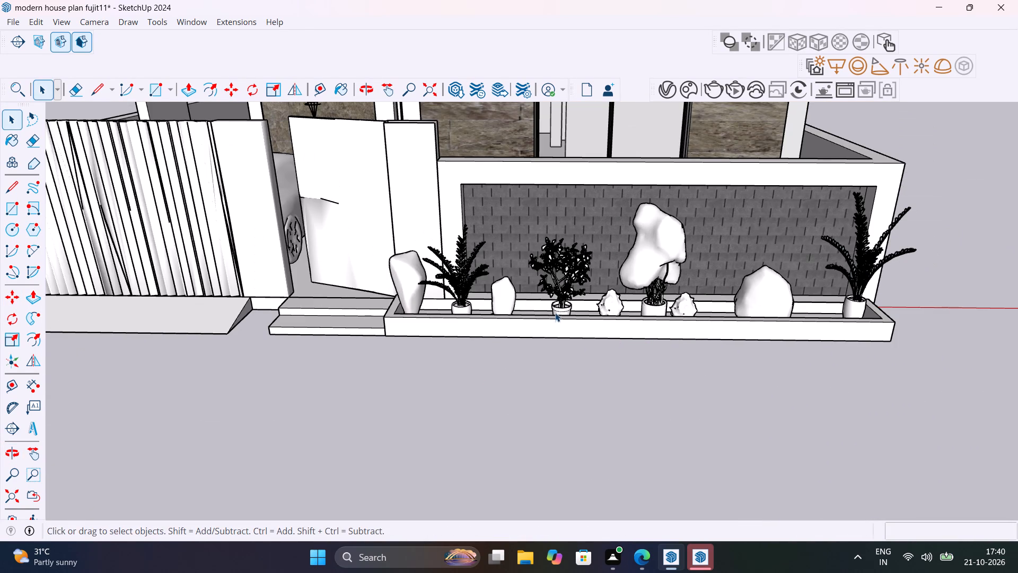
scroll(619, 274, "up", 6)
left_click(400, 326)
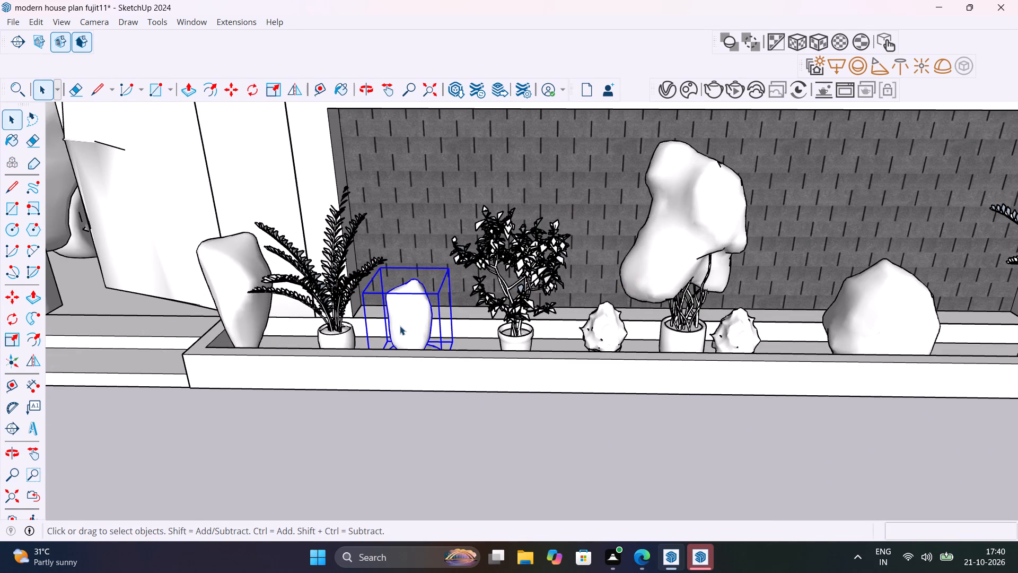
key("m")
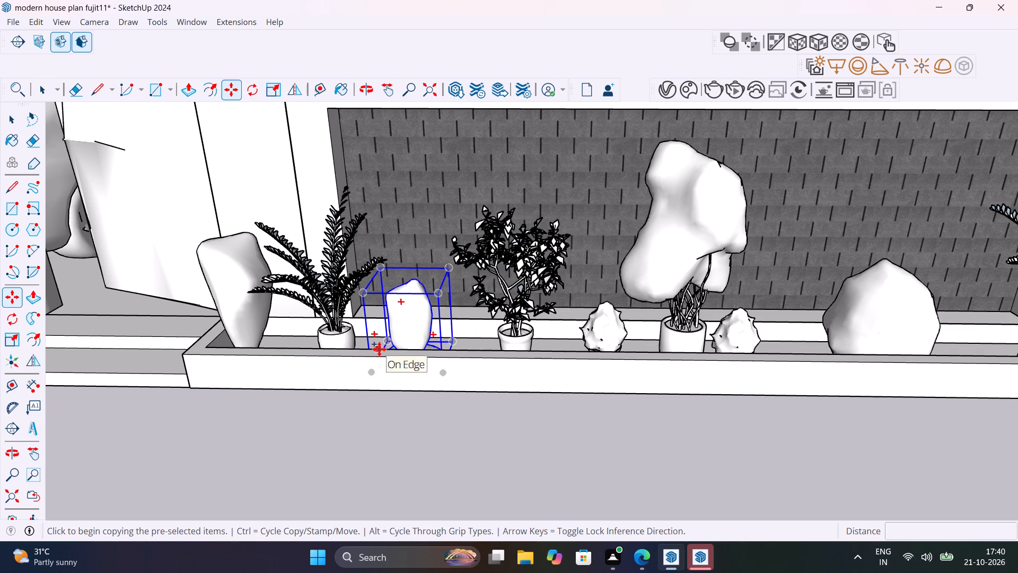
left_click(379, 349)
scroll(484, 325, "down", 11)
scroll(632, 333, "up", 13)
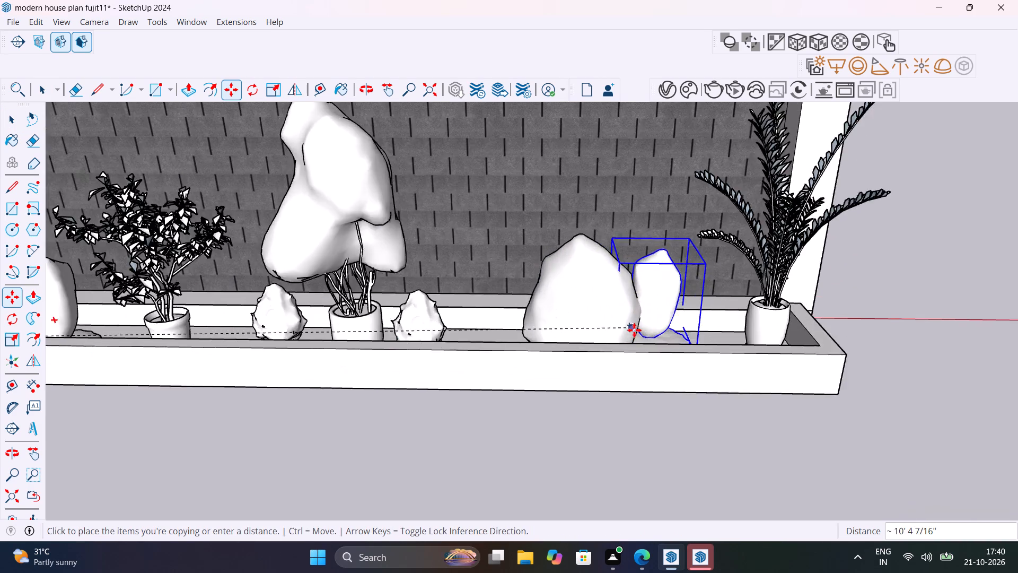
scroll(634, 330, "up", 4)
middle_click_drag(722, 344, 534, 330)
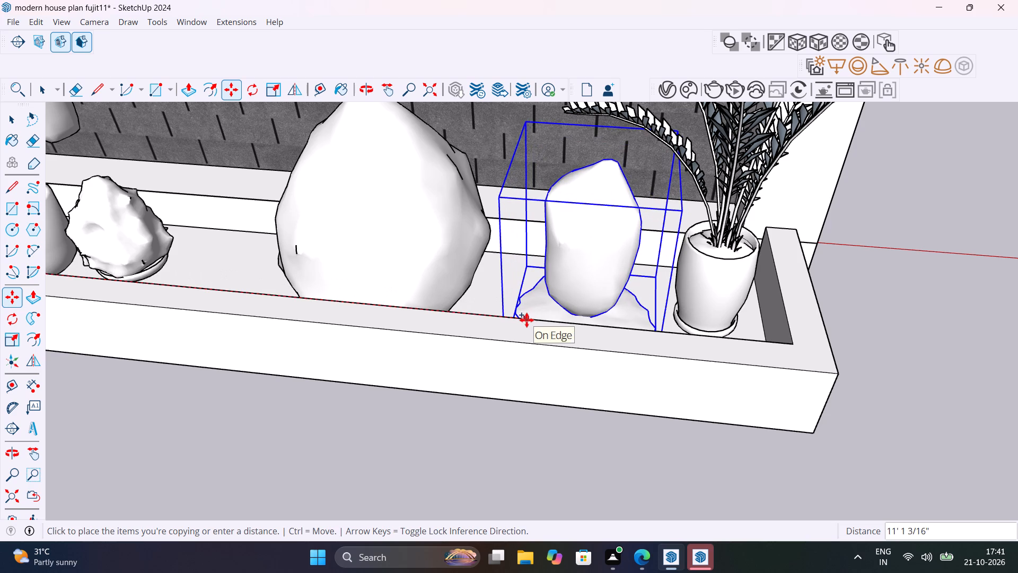
left_click(526, 320)
key("space")
left_click(862, 267)
Examine the planted trough and tiled boundary wall from several angles, checking the spacing of the plants.
scroll(509, 285, "down", 12)
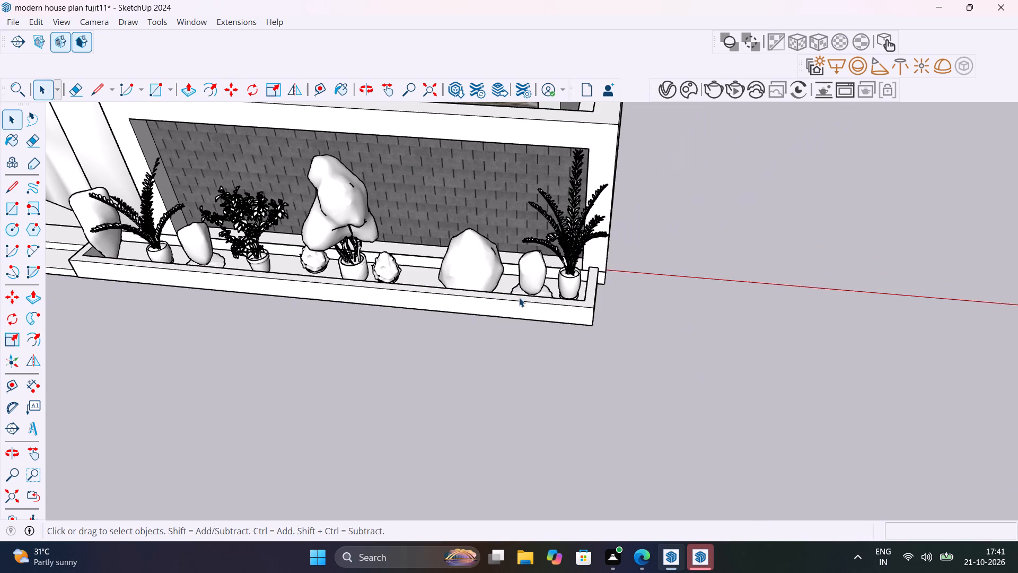
middle_click_drag(524, 324, 796, 244)
scroll(615, 228, "down", 6)
scroll(619, 259, "down", 1, "shift")
middle_click_drag(627, 292, 624, 368, "shift")
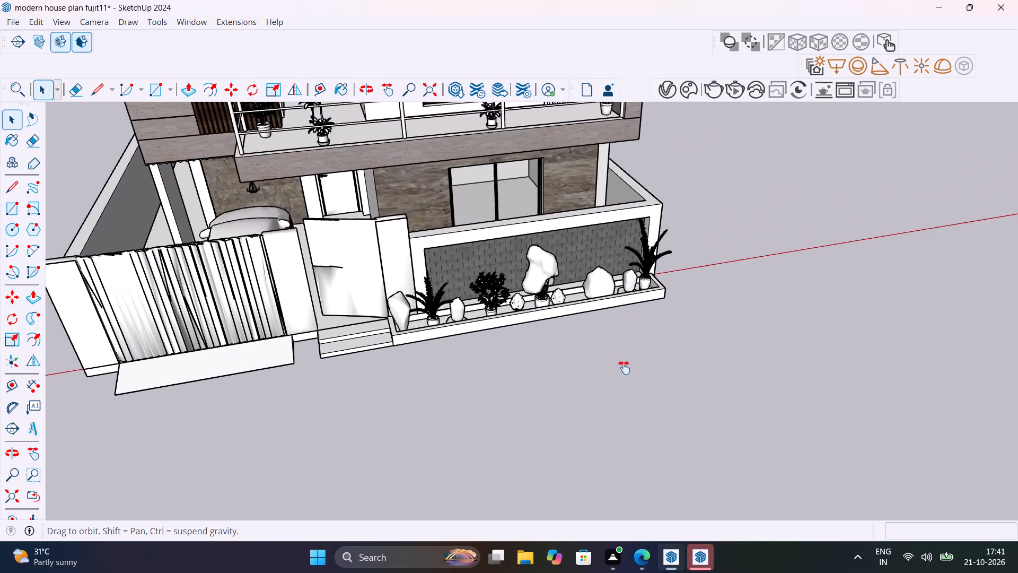
middle_click_drag(624, 368, 547, 211, "shift")
scroll(583, 241, "up", 9)
middle_click_drag(599, 277, 655, 318)
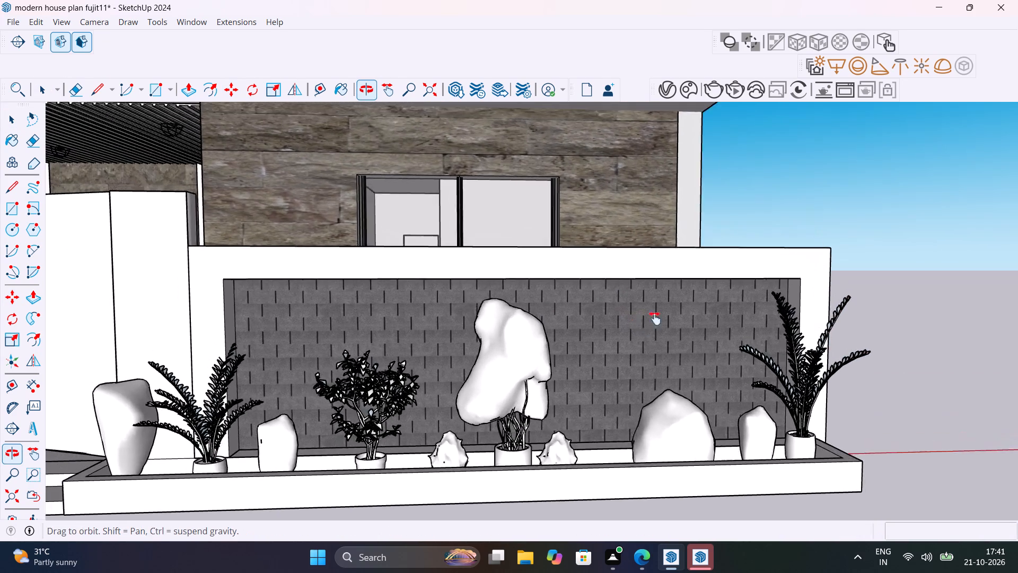
middle_click_drag(655, 318, 680, 286)
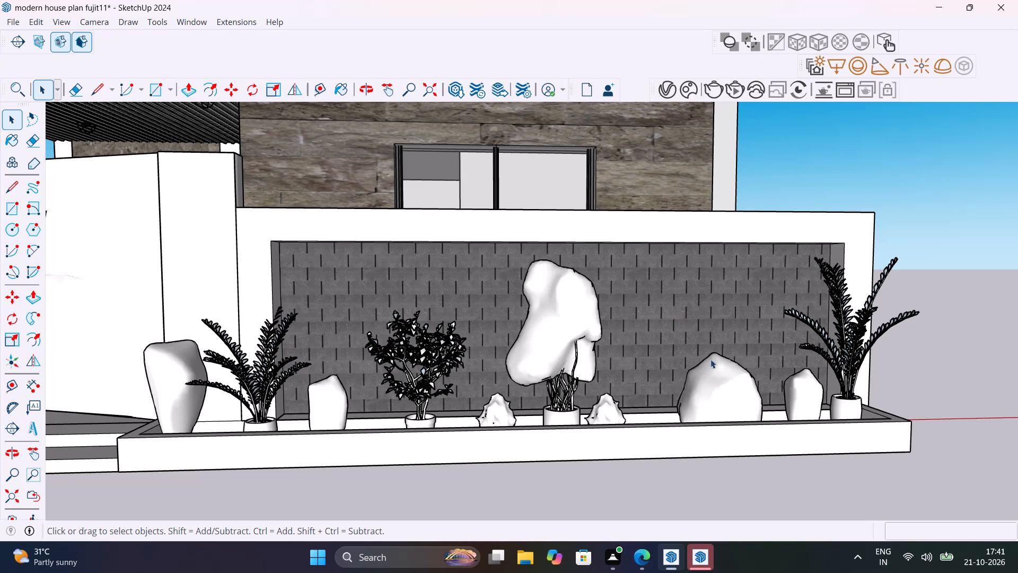
middle_click_drag(735, 317, 702, 369, "shift")
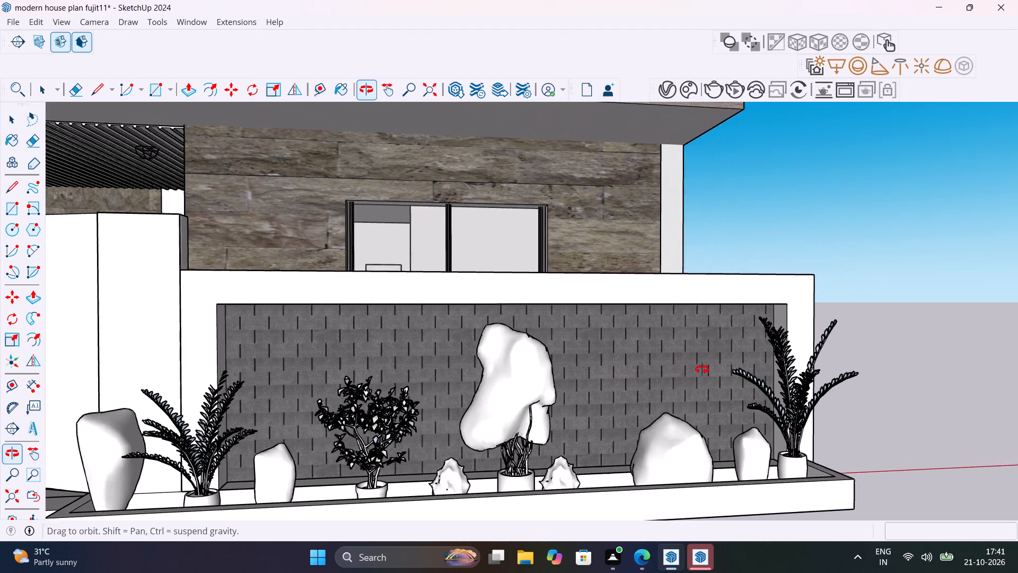
middle_click_drag(702, 369, 701, 360, "shift")
middle_click_drag(565, 395, 776, 314, "shift")
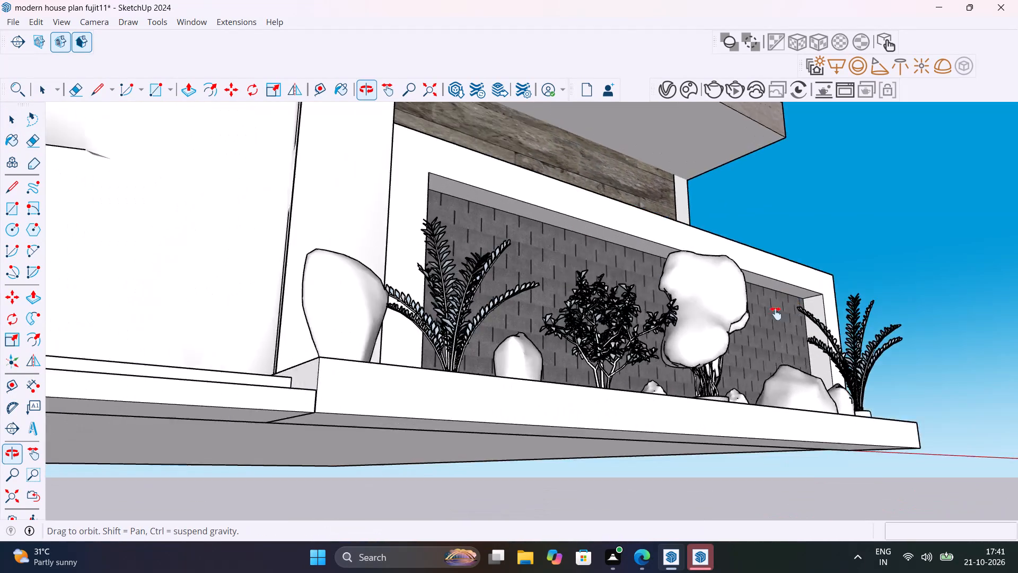
middle_click_drag(776, 314, 631, 394, "shift")
Run a V-Ray test render of the tiled wall and planter seen from the front, stop it, and close the frame buffer.
middle_click_drag(780, 383, 747, 394, "shift")
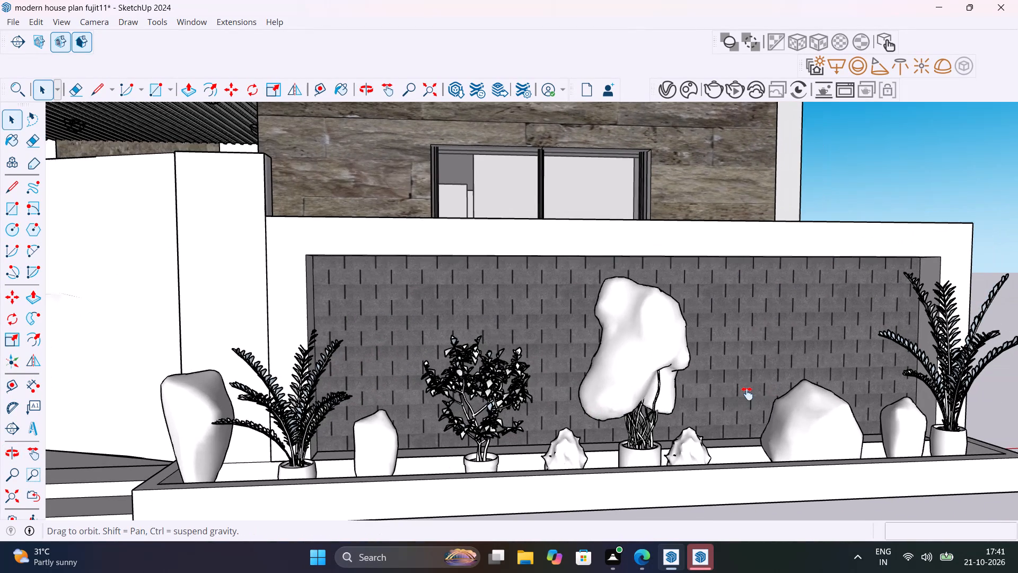
middle_click_drag(747, 394, 682, 380, "shift")
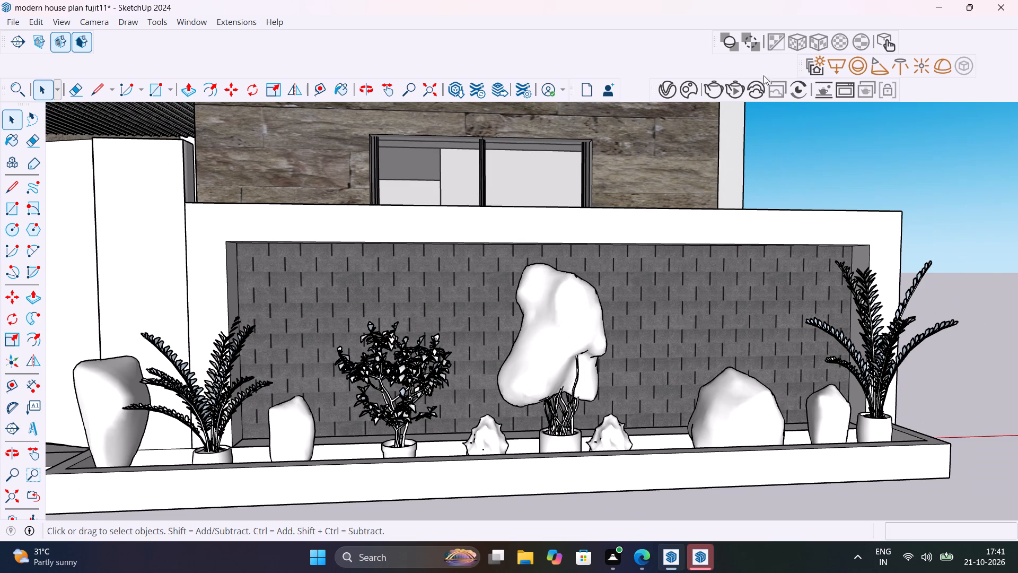
left_click(717, 88)
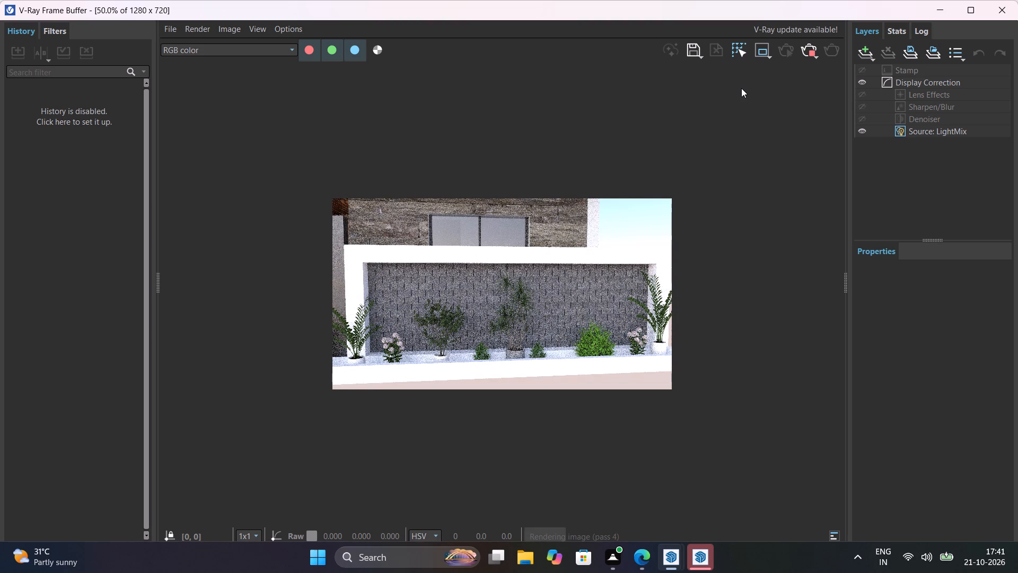
scroll(637, 310, "down", 2)
scroll(504, 302, "up", 2)
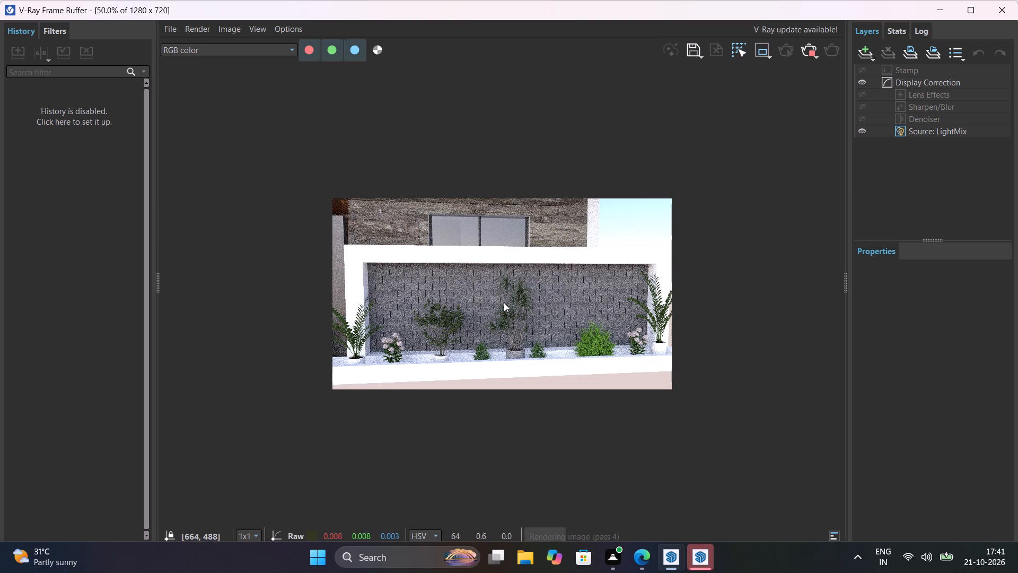
left_click(804, 50)
left_click(1001, 13)
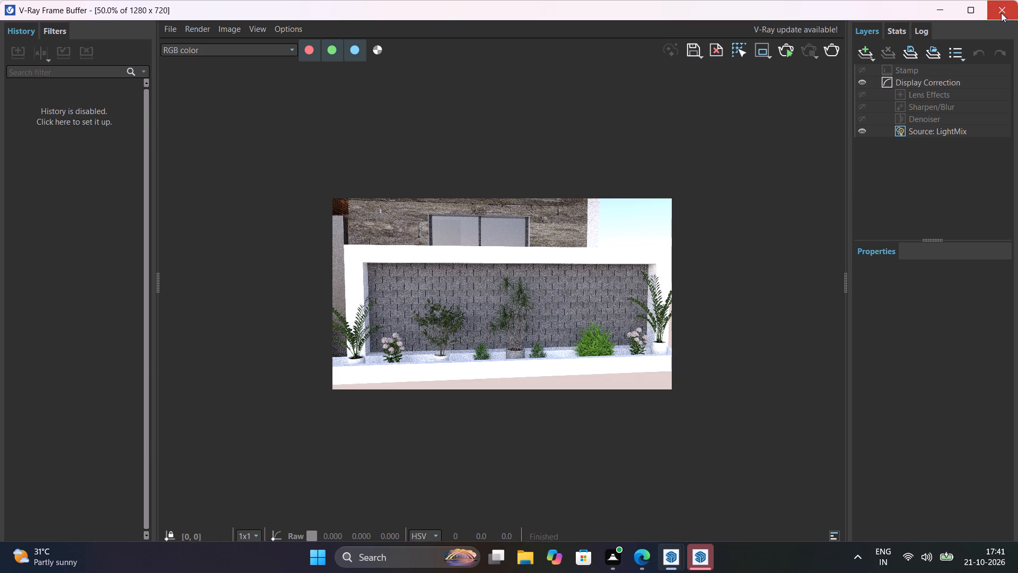
Examine the whole house front, including the gate, entrance steps, balcony and planted trough.
scroll(643, 160, "down", 14)
middle_click_drag(647, 168, 651, 261)
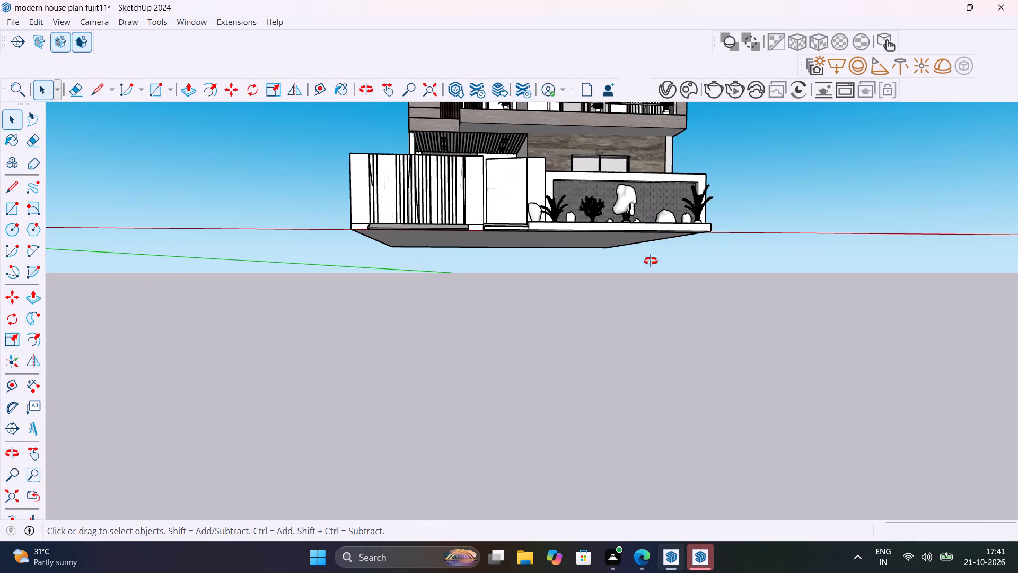
middle_click_drag(651, 261, 635, 326)
scroll(650, 268, "down", 1)
scroll(564, 151, "up", 10)
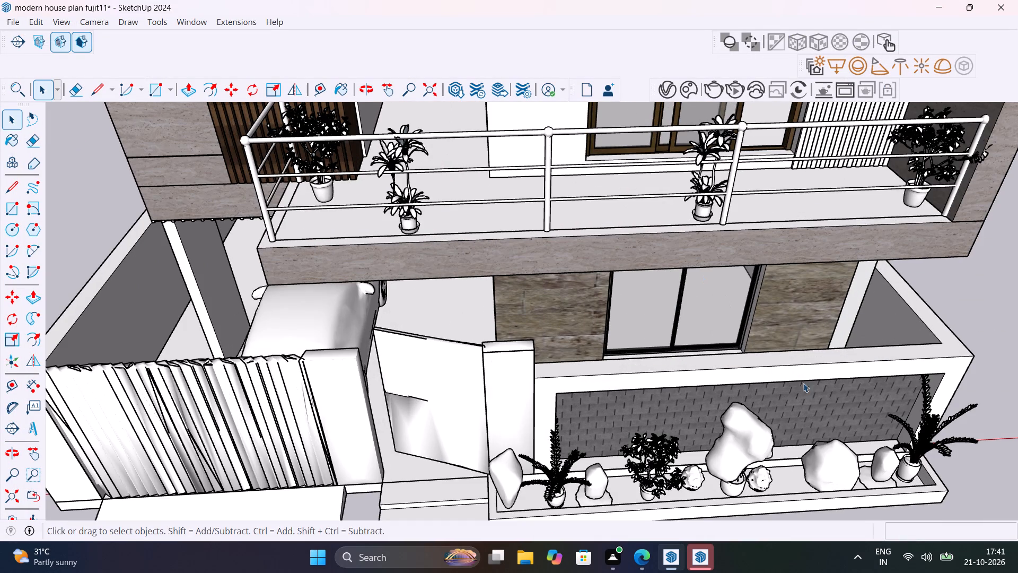
scroll(673, 189, "down", 10)
middle_click_drag(710, 232, 617, 94)
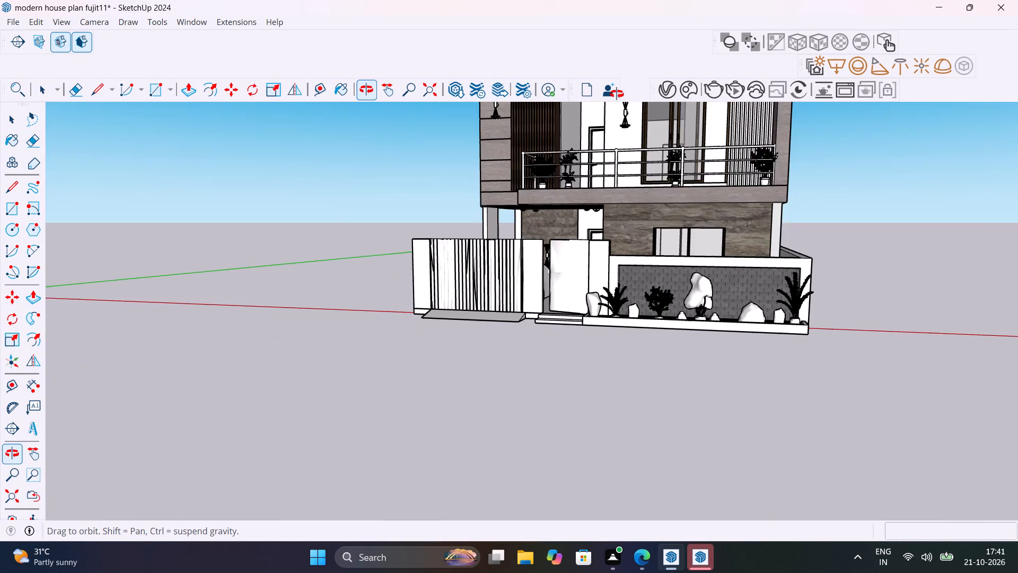
middle_click_drag(617, 94, 758, 151)
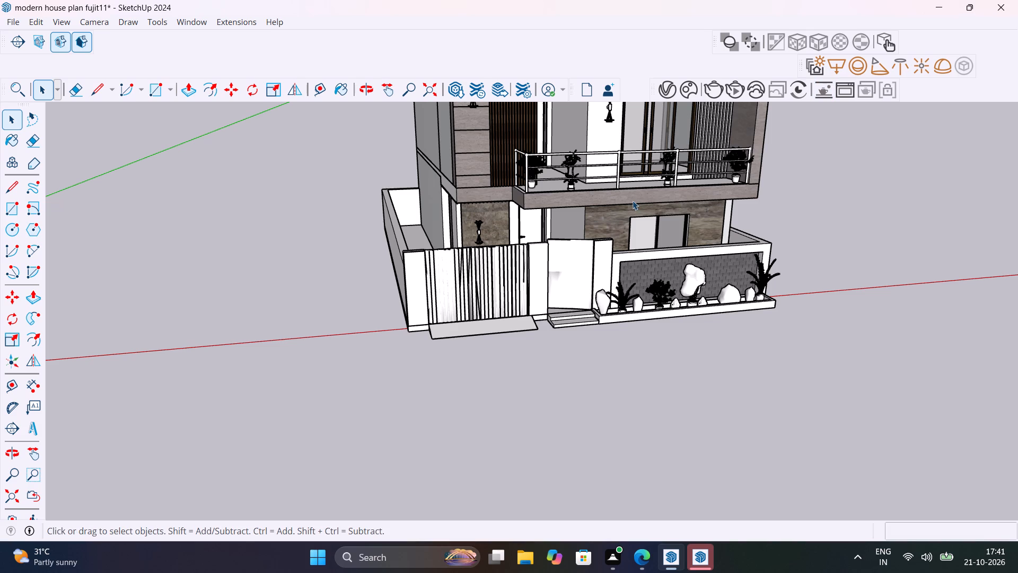
Examine the whole front elevation of the house from eye level and from slightly above.
middle_click_drag(661, 202, 526, 319)
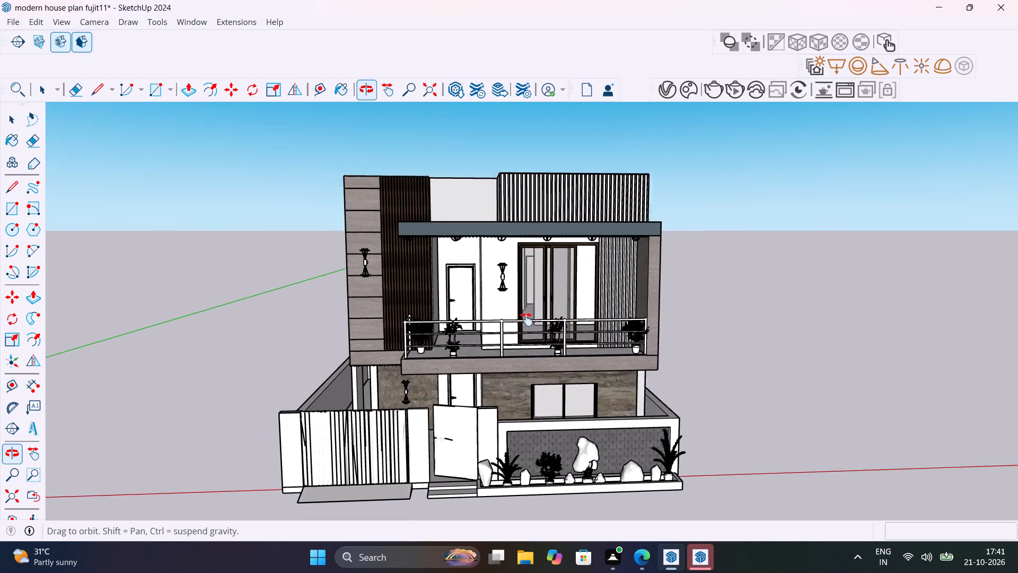
middle_click_drag(526, 319, 507, 346)
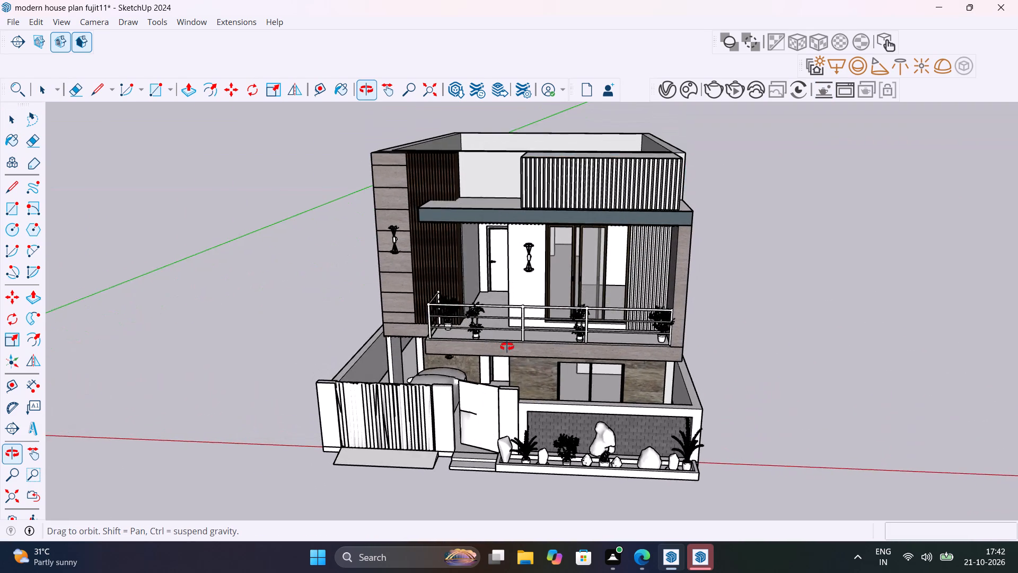
middle_click_drag(507, 346, 504, 326)
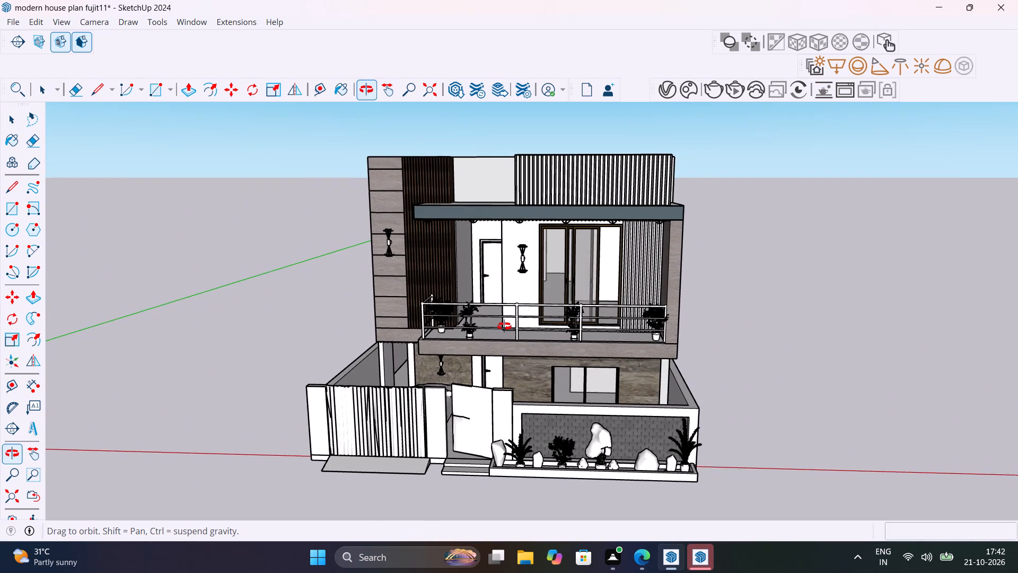
middle_click_drag(504, 326, 517, 327)
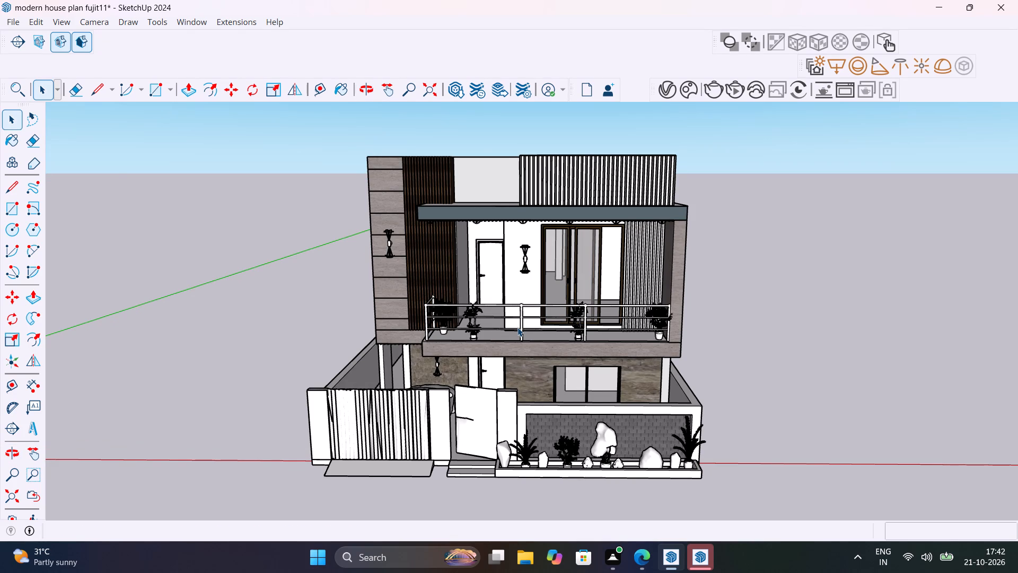
middle_click_drag(586, 350, 605, 297)
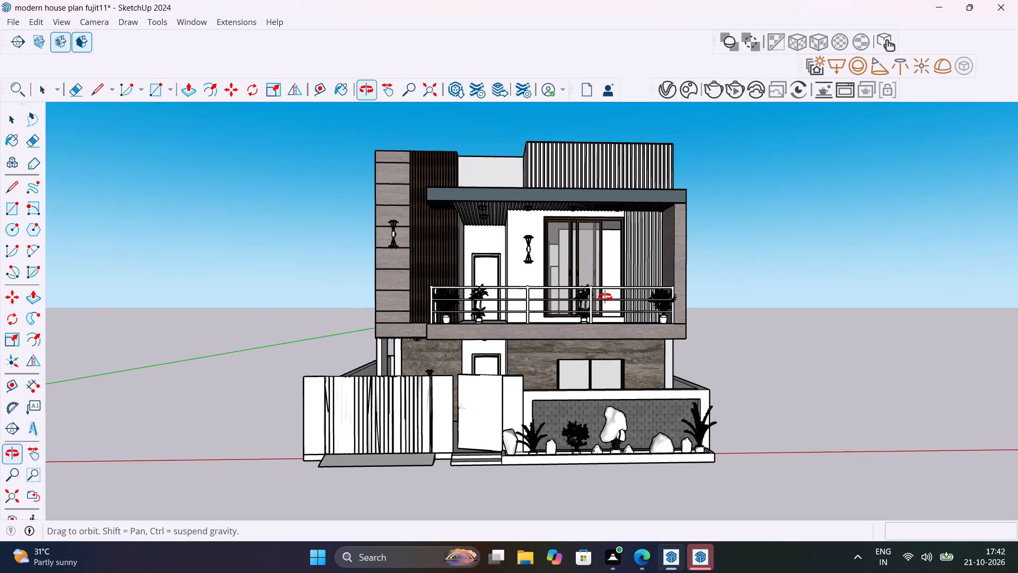
middle_click_drag(605, 297, 592, 311)
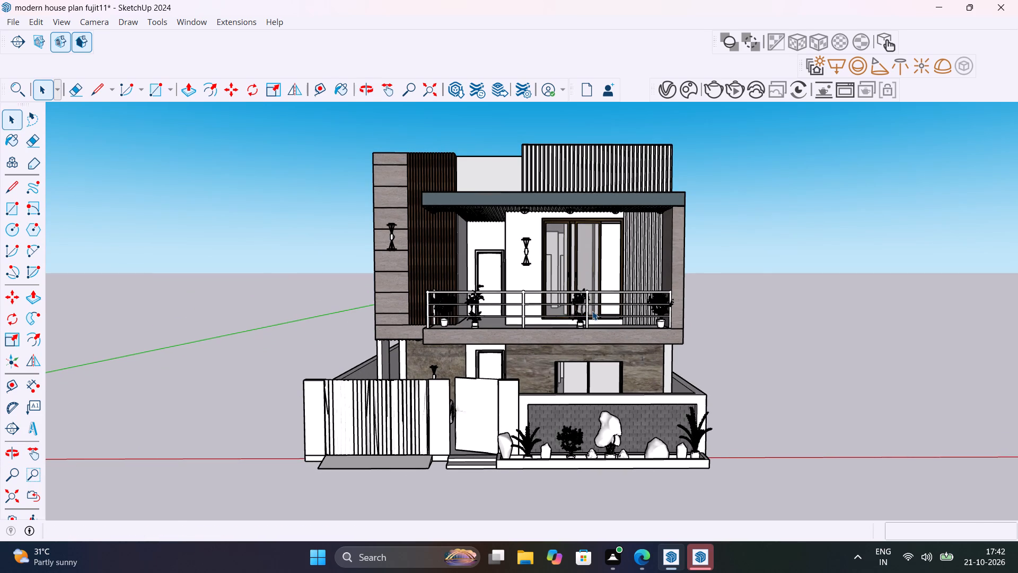
Clear the plants search in Chaos Cosmos and look through the downloaded assets for a road.
left_click(685, 90)
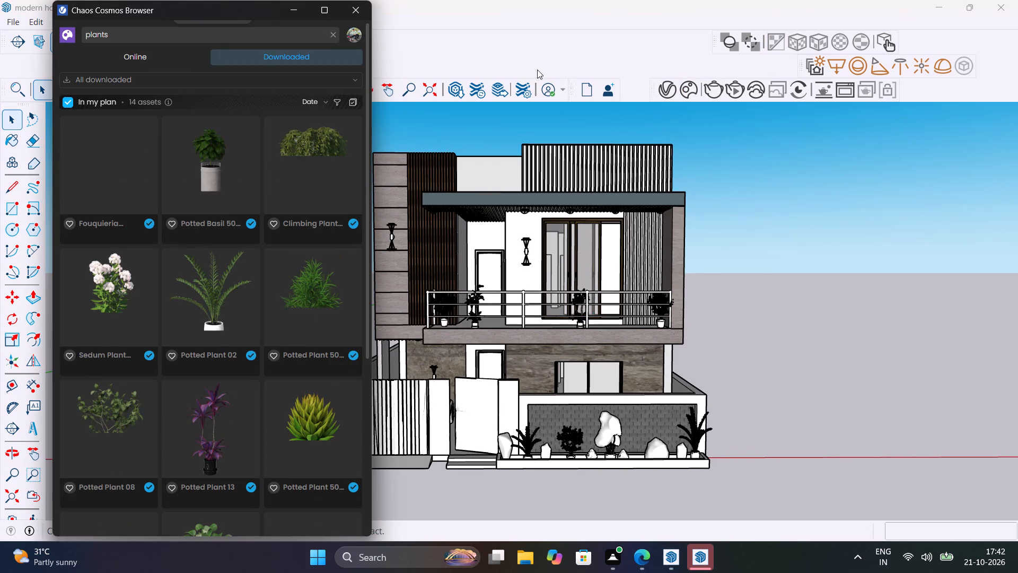
left_click(335, 36)
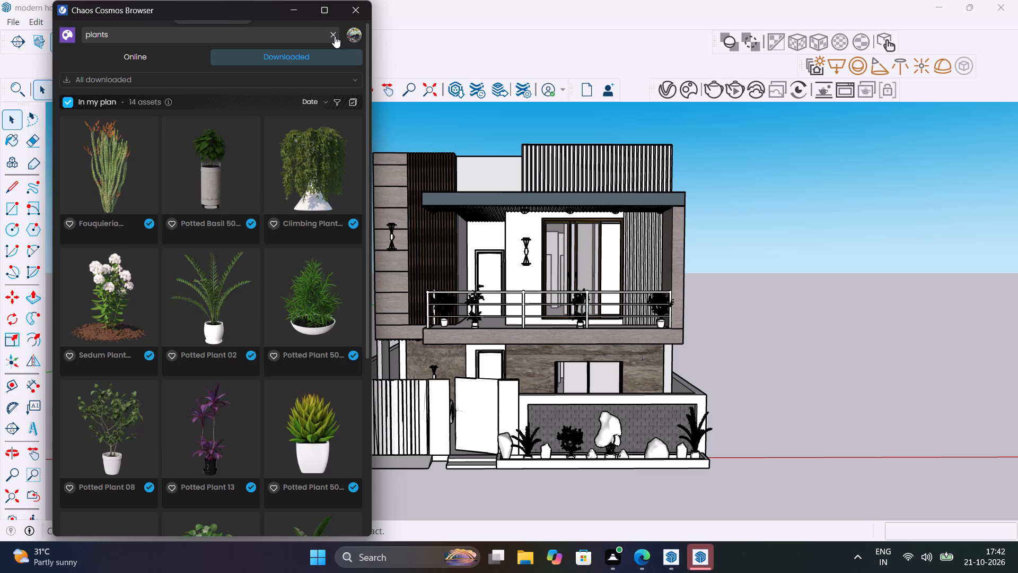
scroll(312, 280, "down", 7)
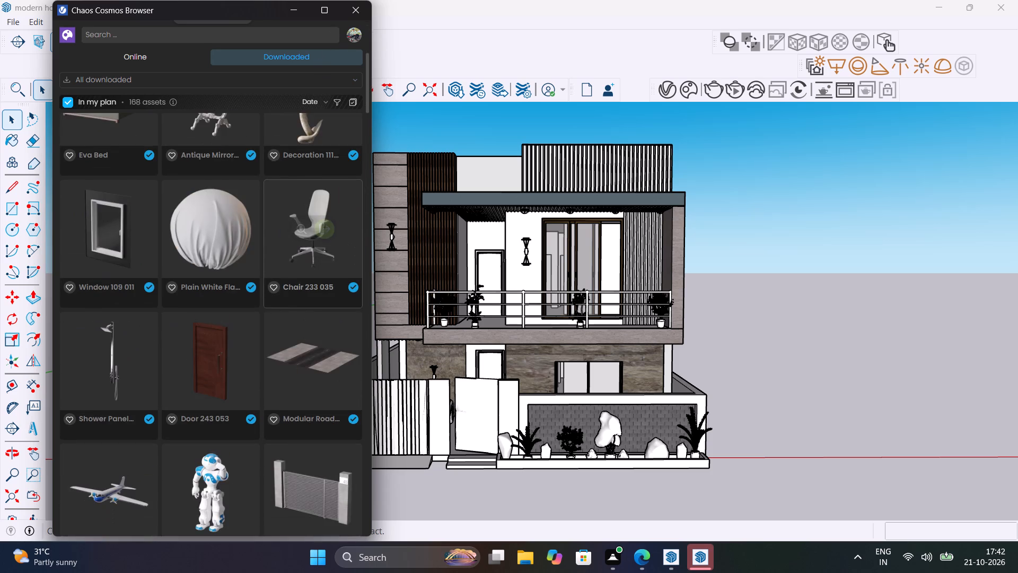
scroll(312, 280, "down", 3)
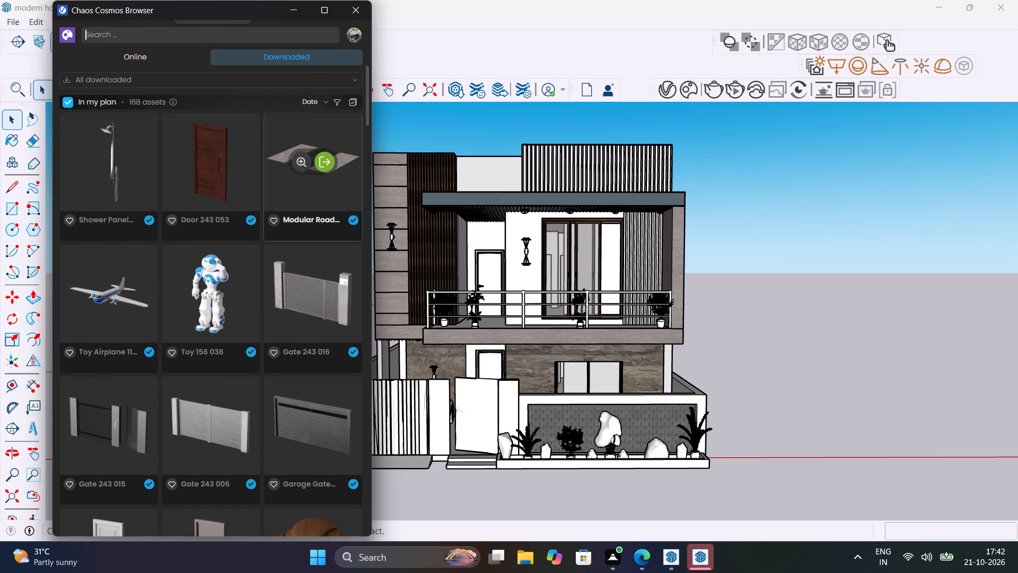
scroll(312, 201, "down", 14)
scroll(312, 201, "down", 7)
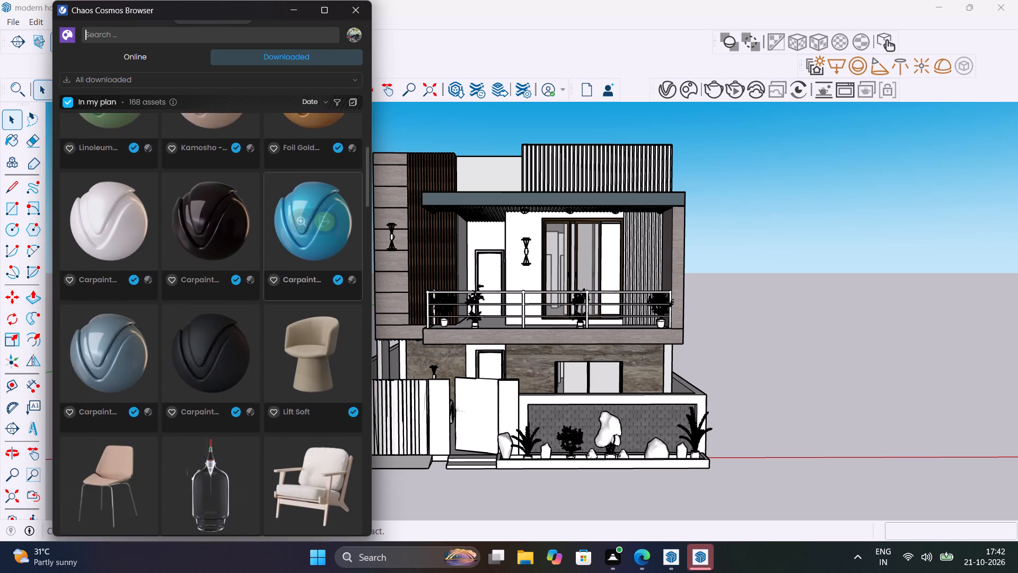
scroll(312, 201, "down", 6)
scroll(312, 201, "up", 17)
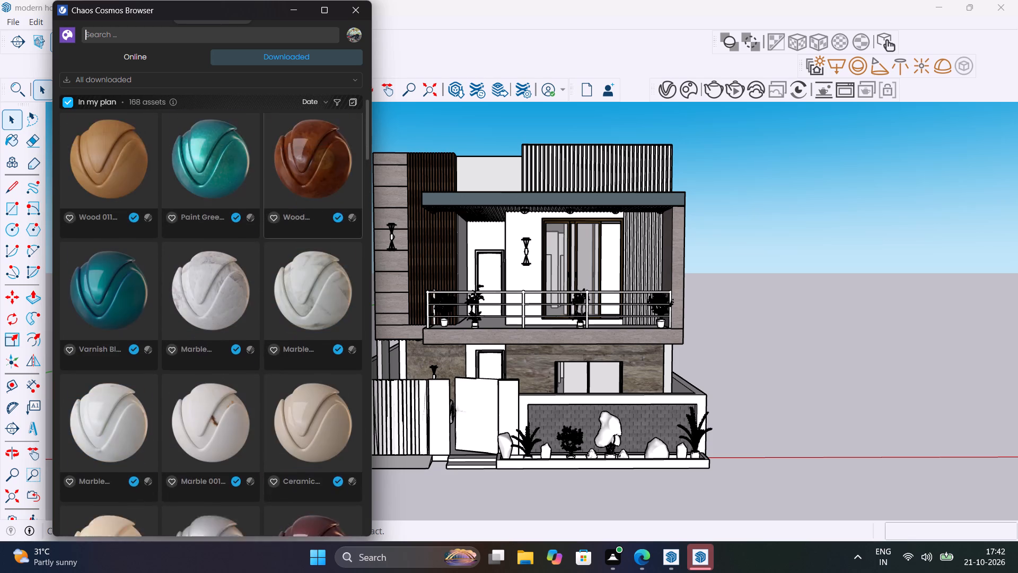
scroll(312, 201, "up", 11)
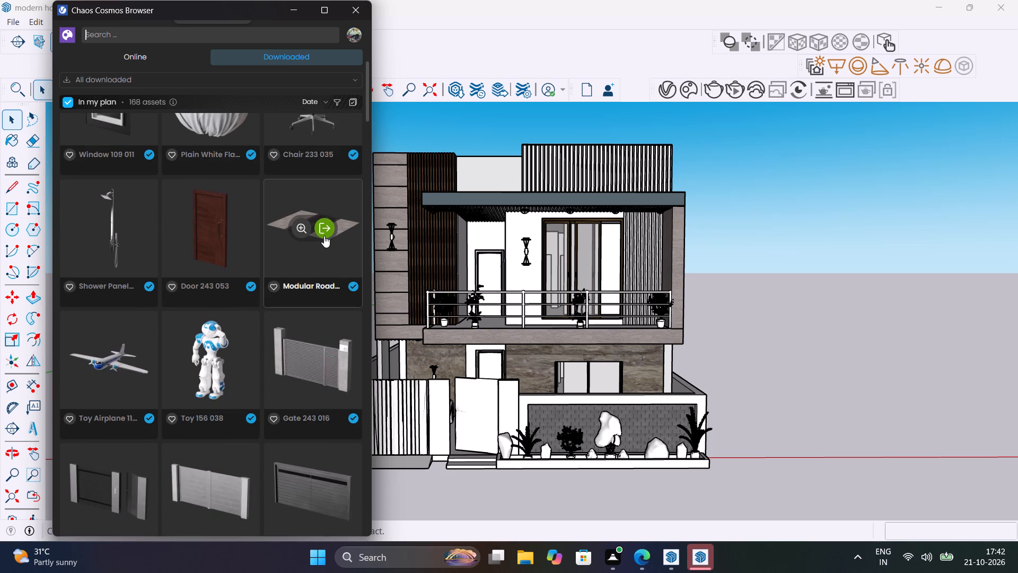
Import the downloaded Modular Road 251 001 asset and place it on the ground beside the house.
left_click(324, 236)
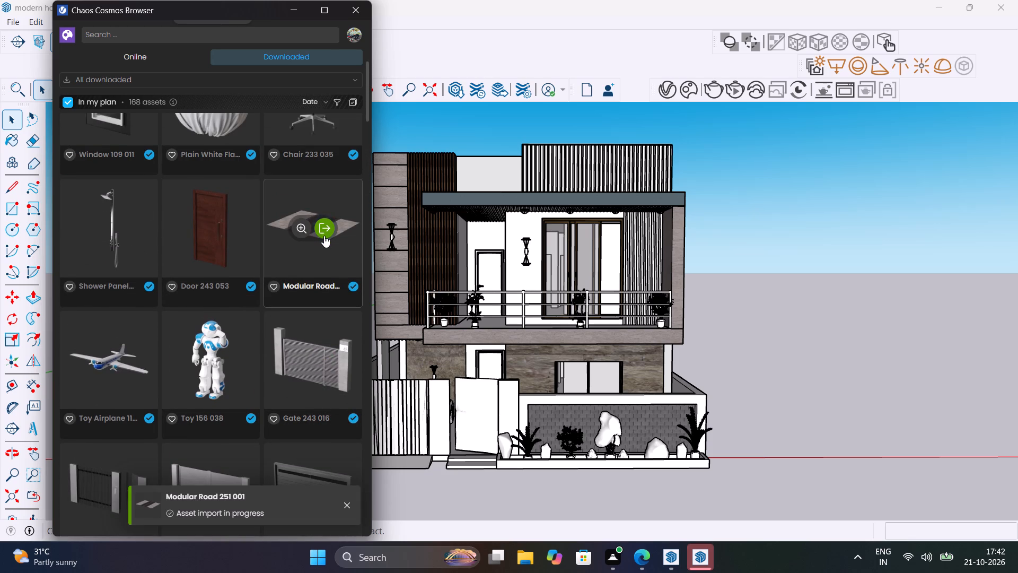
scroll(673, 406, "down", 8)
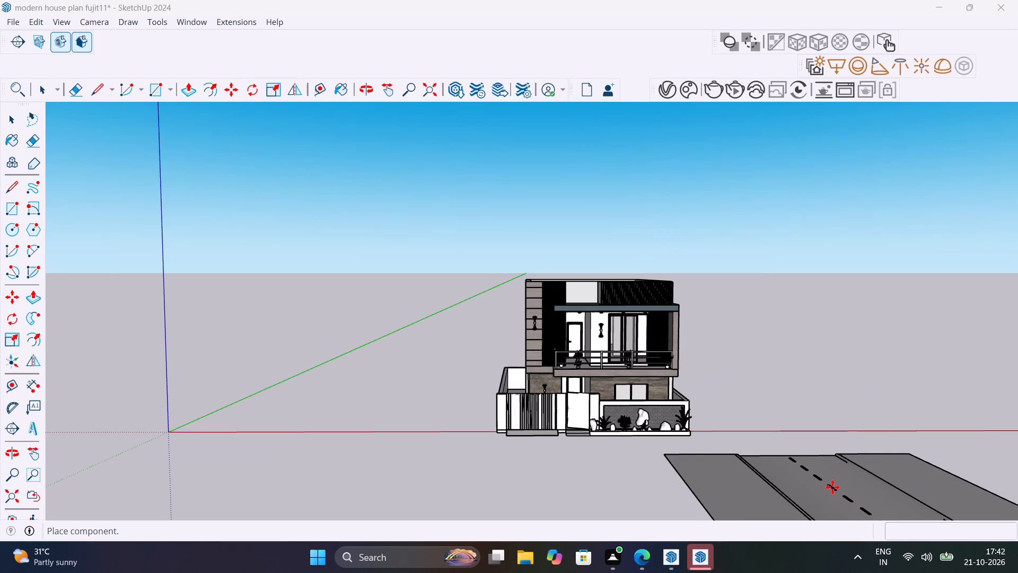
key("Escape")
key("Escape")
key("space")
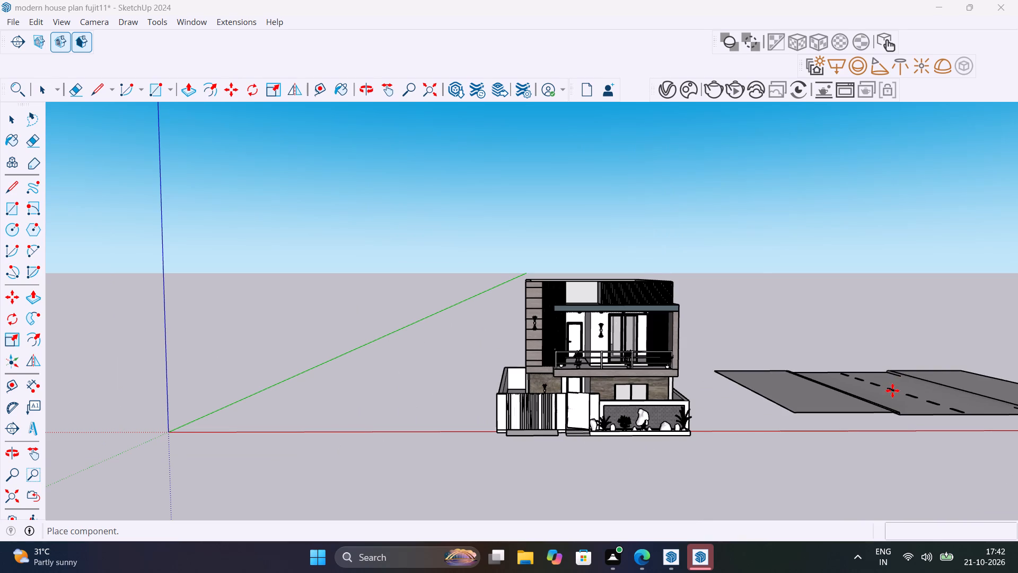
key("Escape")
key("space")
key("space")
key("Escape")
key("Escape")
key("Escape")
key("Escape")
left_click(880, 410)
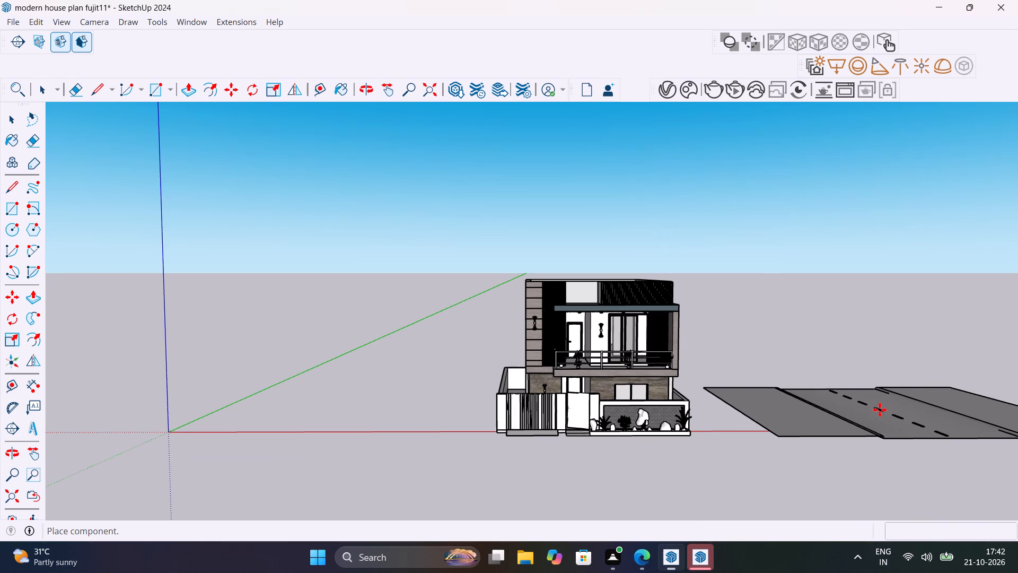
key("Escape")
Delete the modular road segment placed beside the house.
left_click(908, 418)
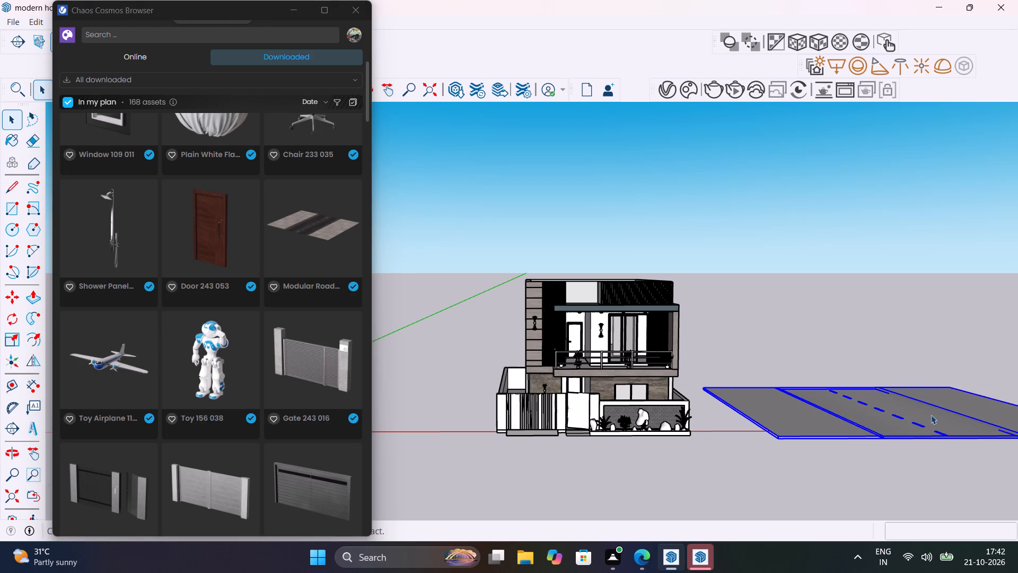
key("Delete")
Look through the full list of downloaded Chaos Cosmos assets for a suitable road or exterior item.
scroll(332, 434, "down", 5)
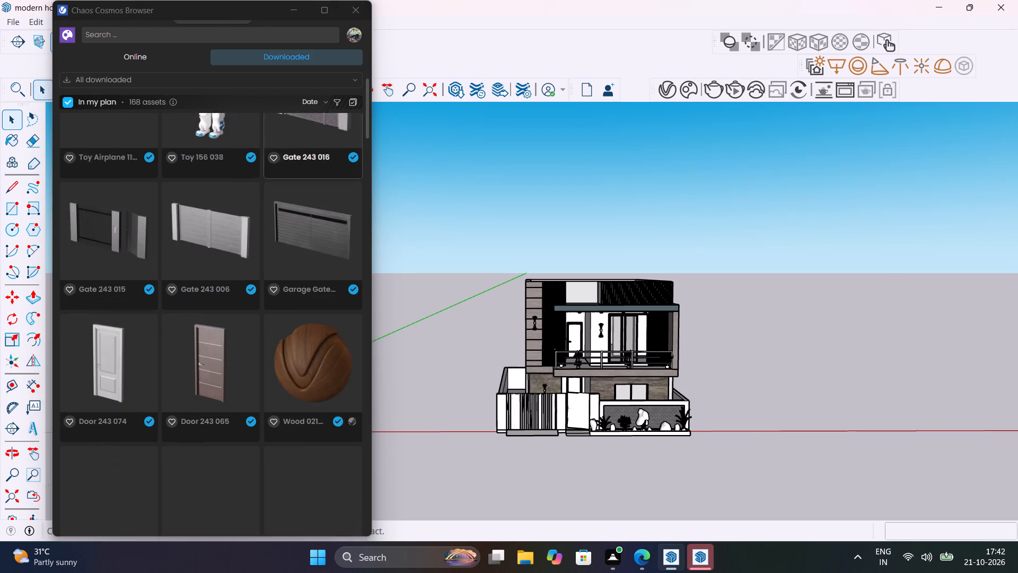
scroll(332, 434, "down", 15)
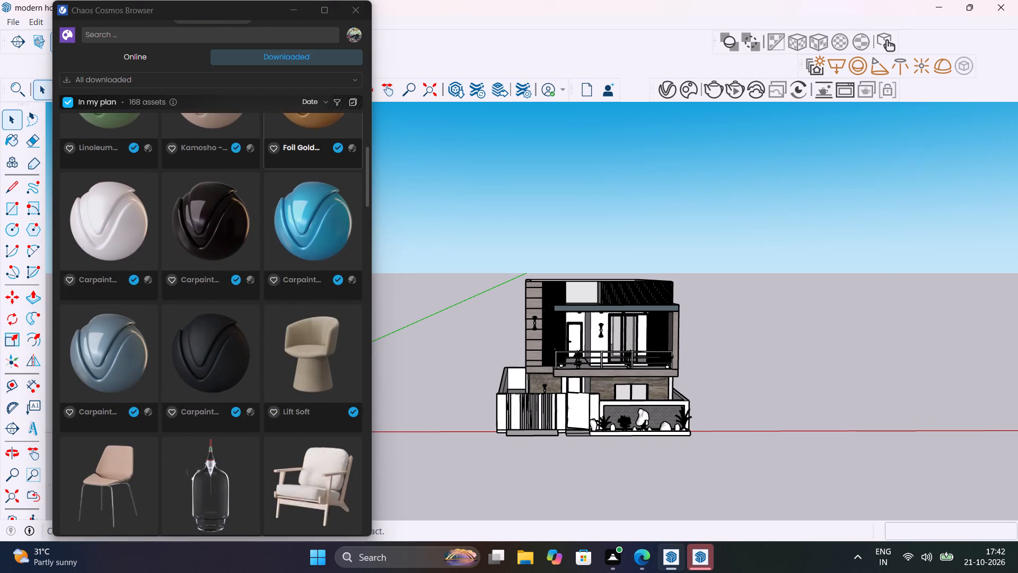
scroll(334, 431, "down", 16)
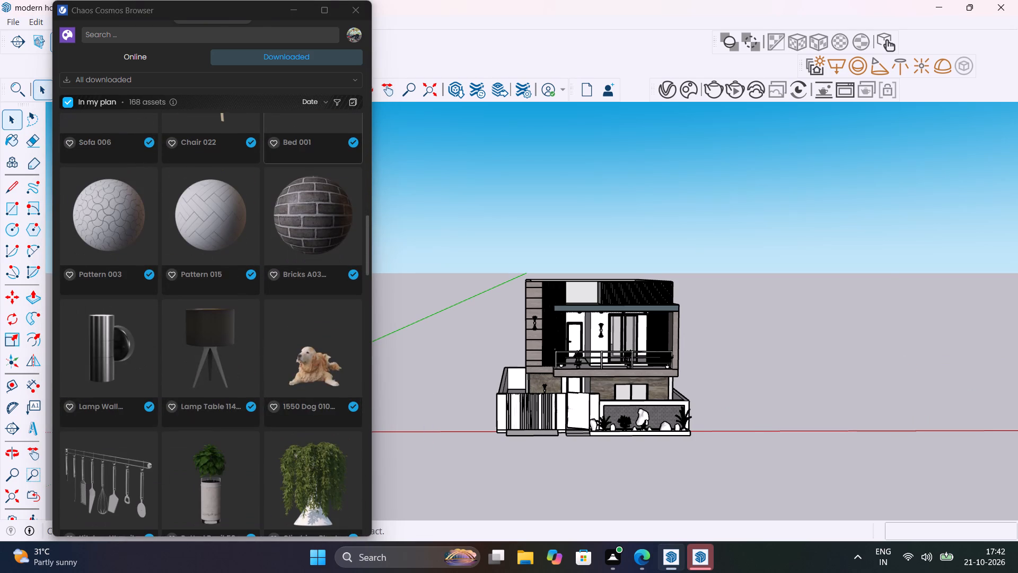
scroll(334, 431, "down", 10)
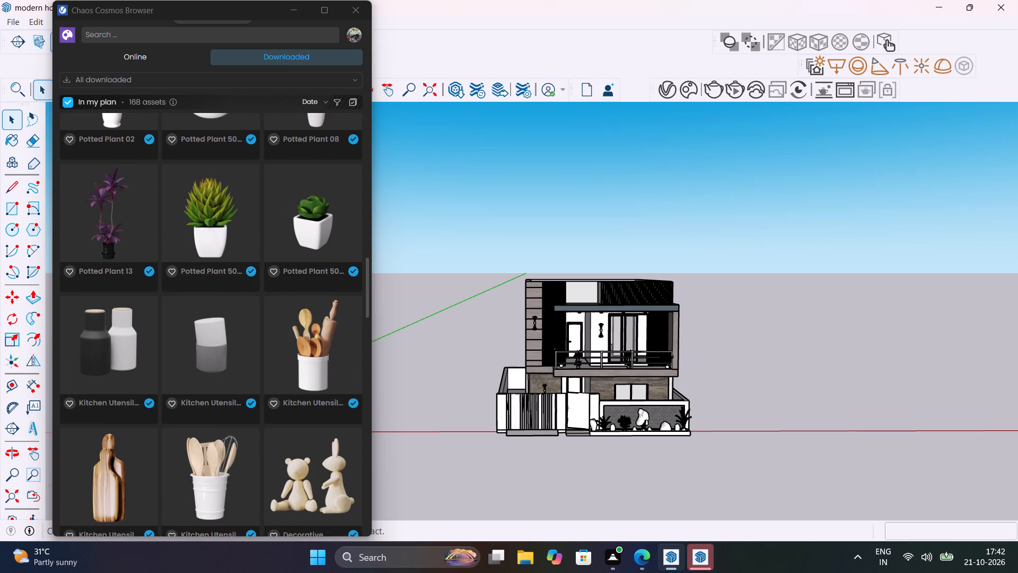
scroll(334, 431, "down", 13)
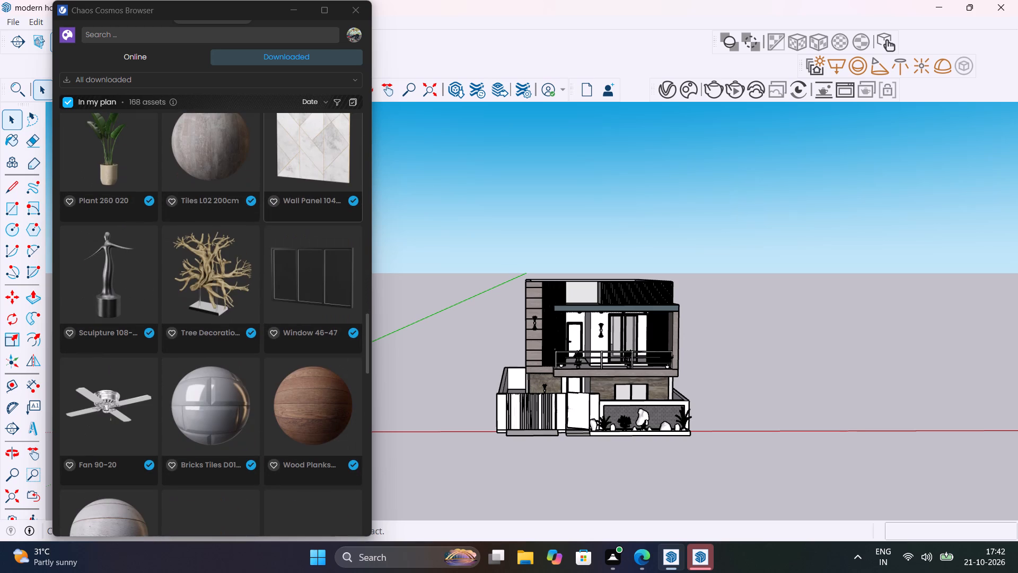
scroll(328, 362, "down", 18)
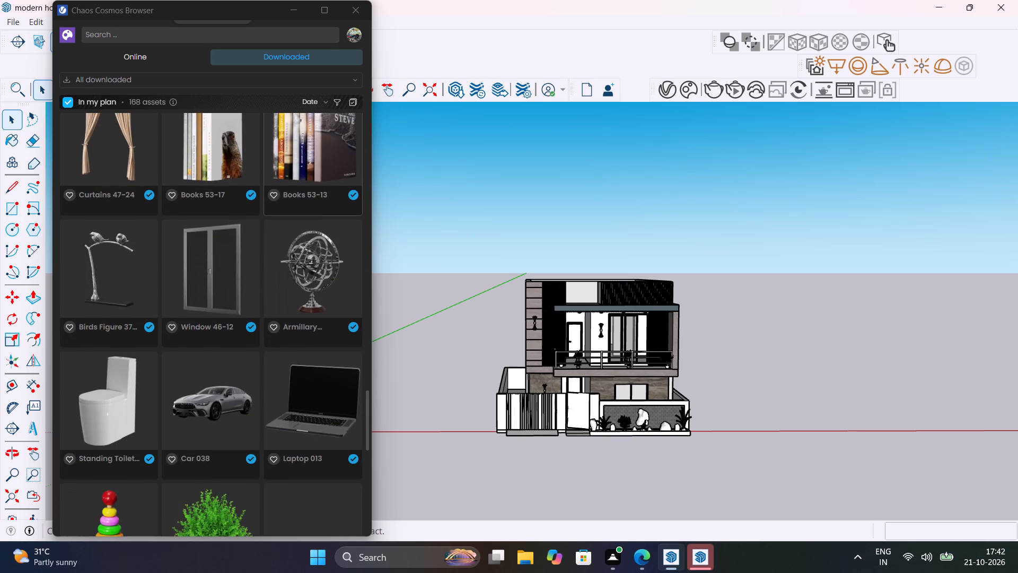
scroll(328, 362, "down", 13)
scroll(328, 362, "down", 8)
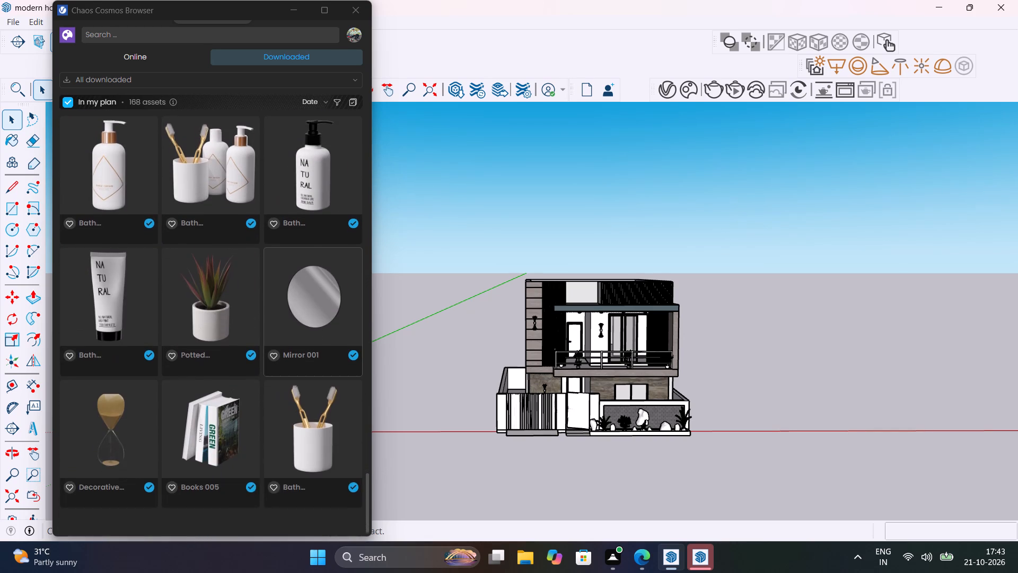
scroll(328, 362, "down", 7)
scroll(328, 362, "up", 9)
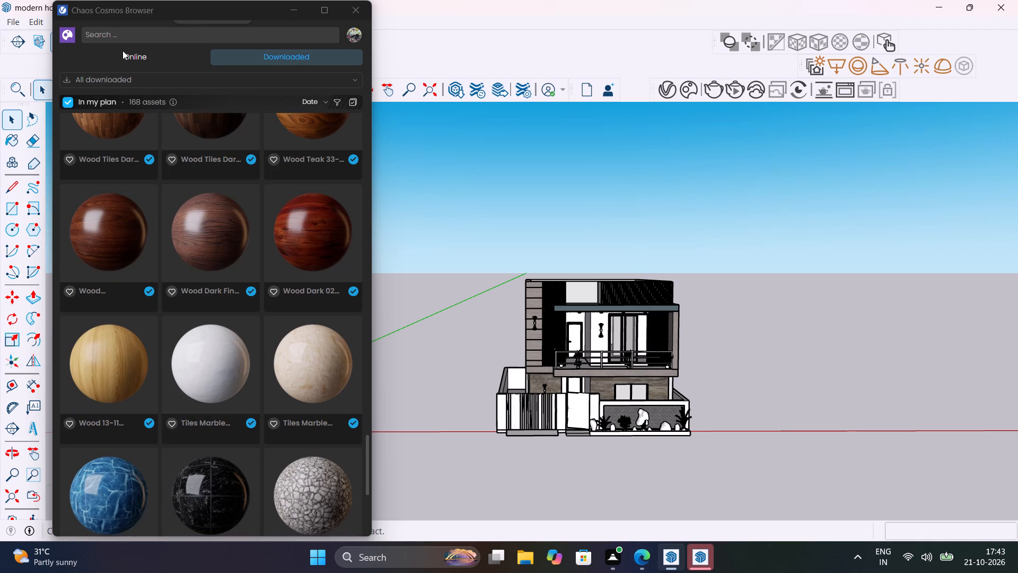
Search the online Chaos Cosmos library for "road", look through the results, and close the browser.
left_click(135, 59)
left_click(205, 33)
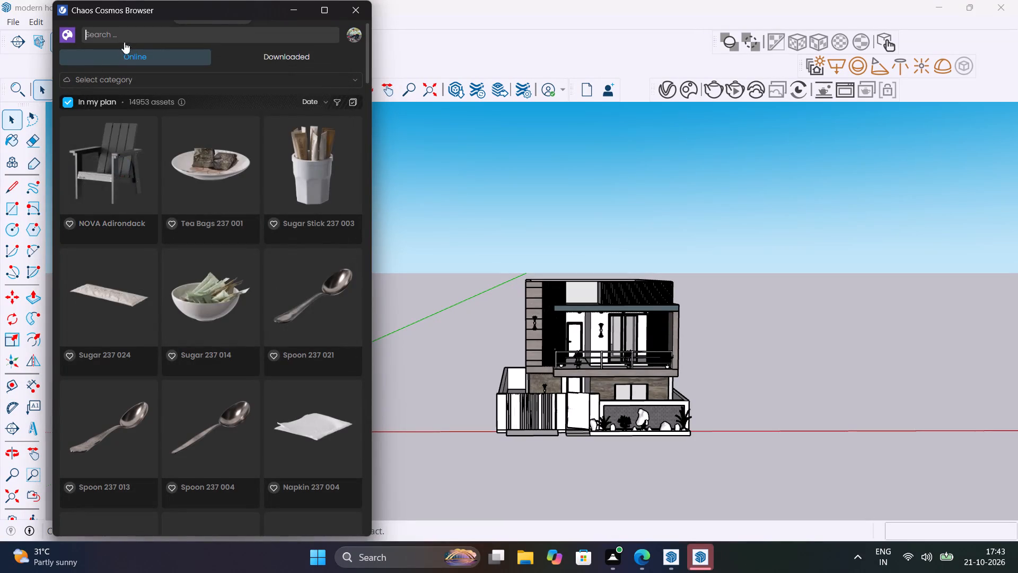
left_click(129, 35)
type("ROAD")
key("Return")
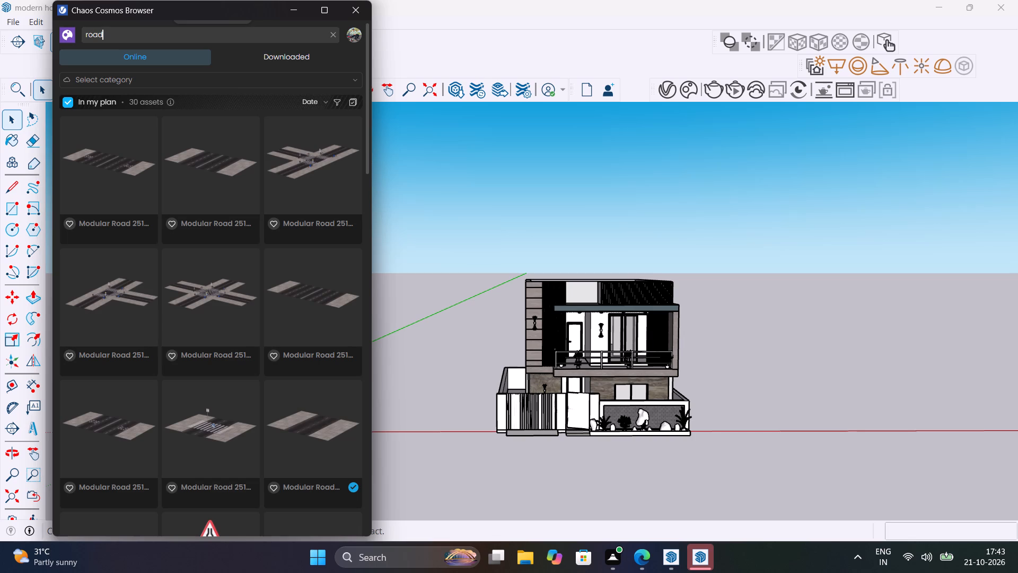
scroll(260, 335, "down", 1)
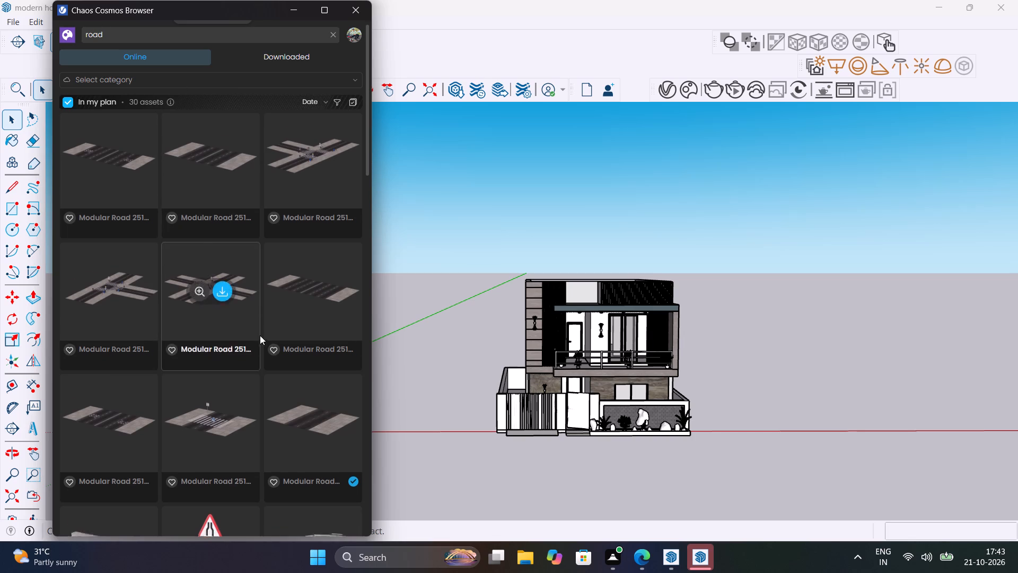
scroll(260, 335, "down", 7)
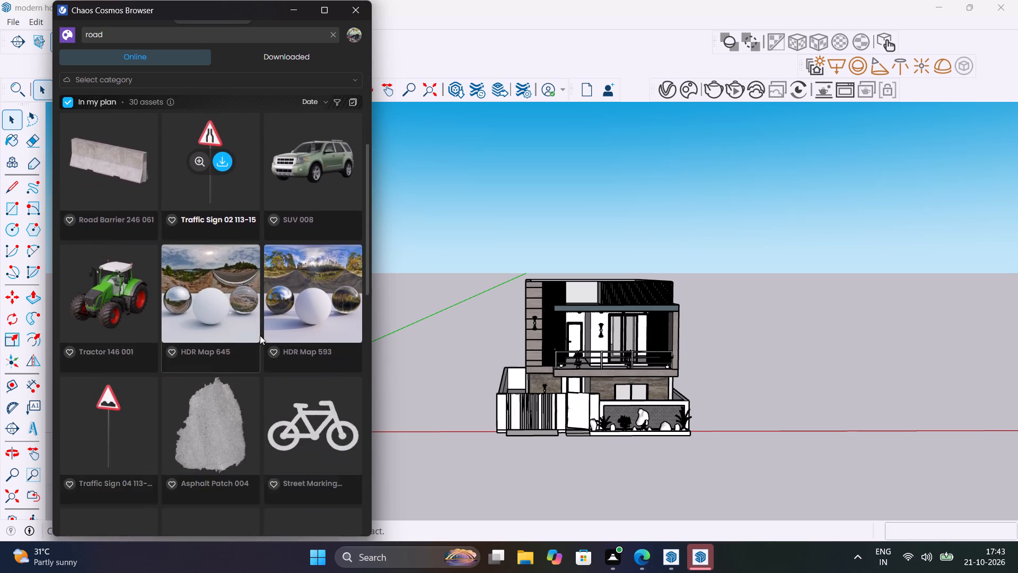
scroll(260, 335, "down", 14)
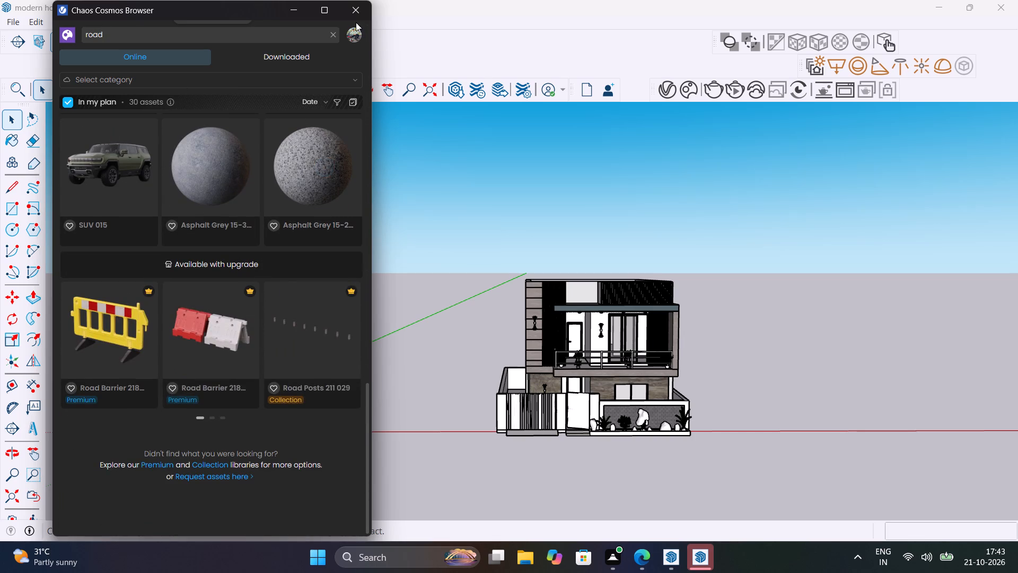
left_click(354, 15)
Open 3D Warehouse and search its models for "ROAD".
left_click(192, 23)
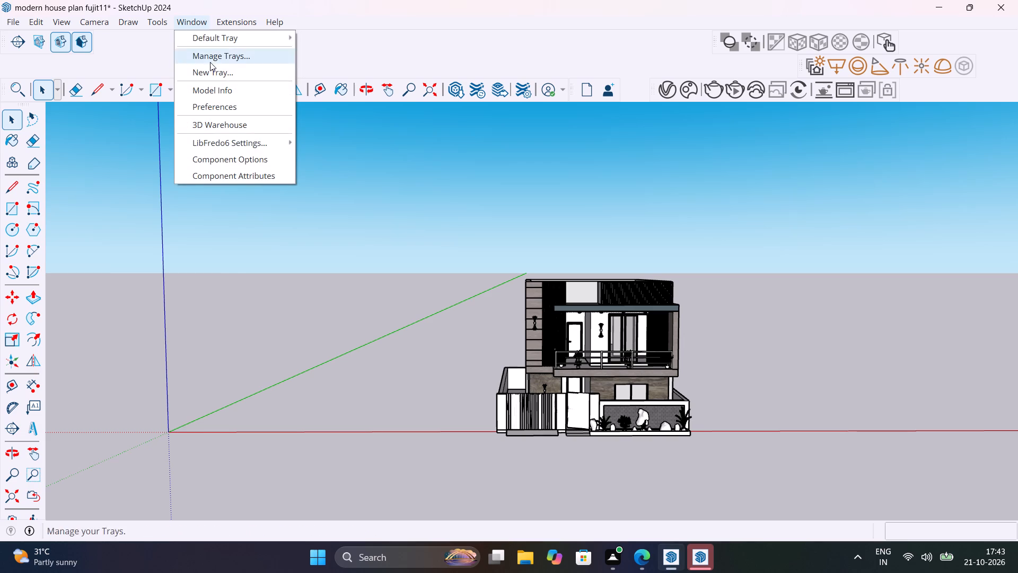
left_click(239, 130)
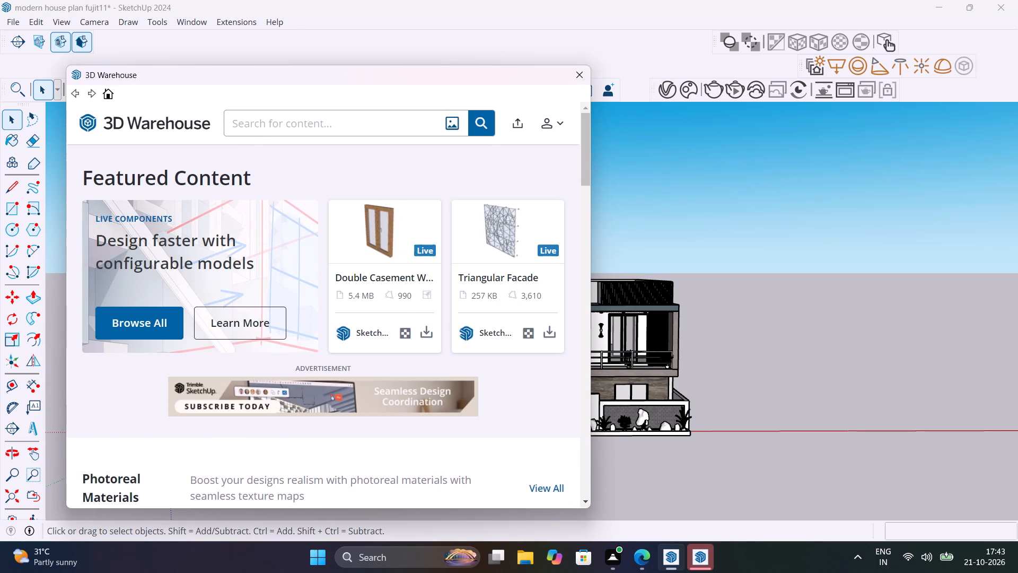
left_click(279, 118)
type("ROAD")
key("Return")
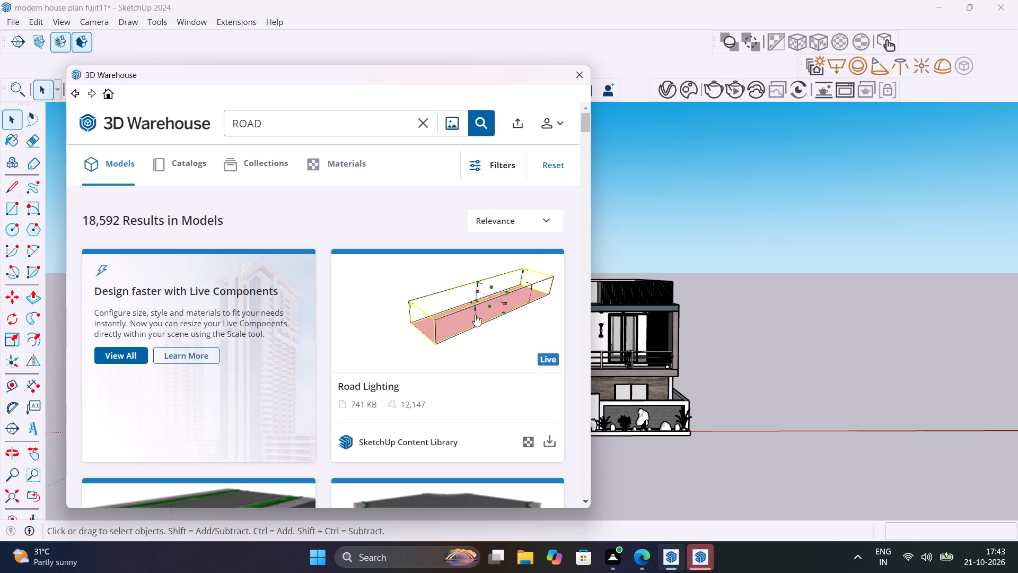
Look through the 3D Warehouse "ROAD" model results for a straight road suited to the house front.
scroll(580, 387, "down", 4)
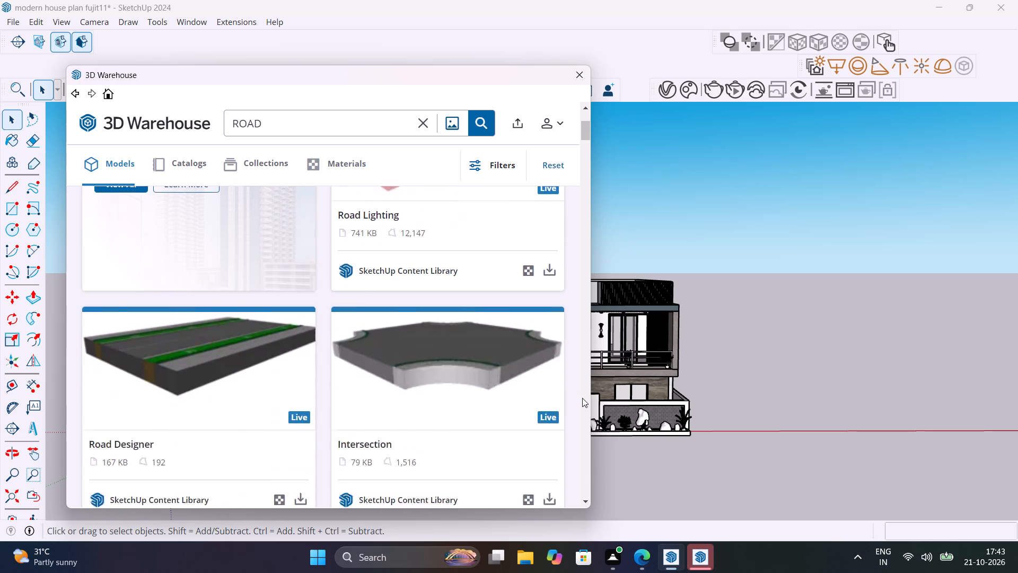
scroll(442, 396, "down", 2)
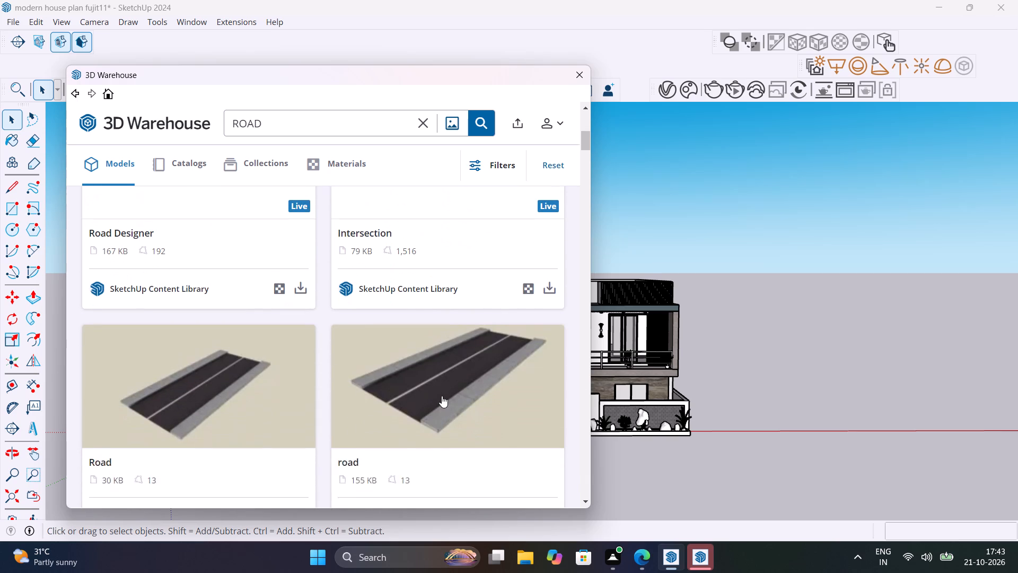
scroll(442, 396, "down", 6)
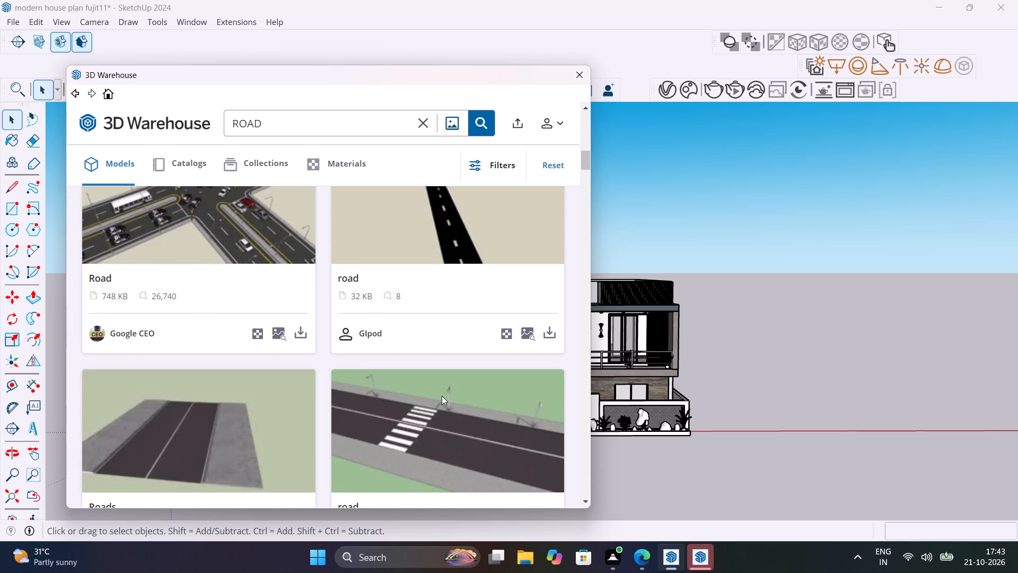
scroll(442, 396, "down", 7)
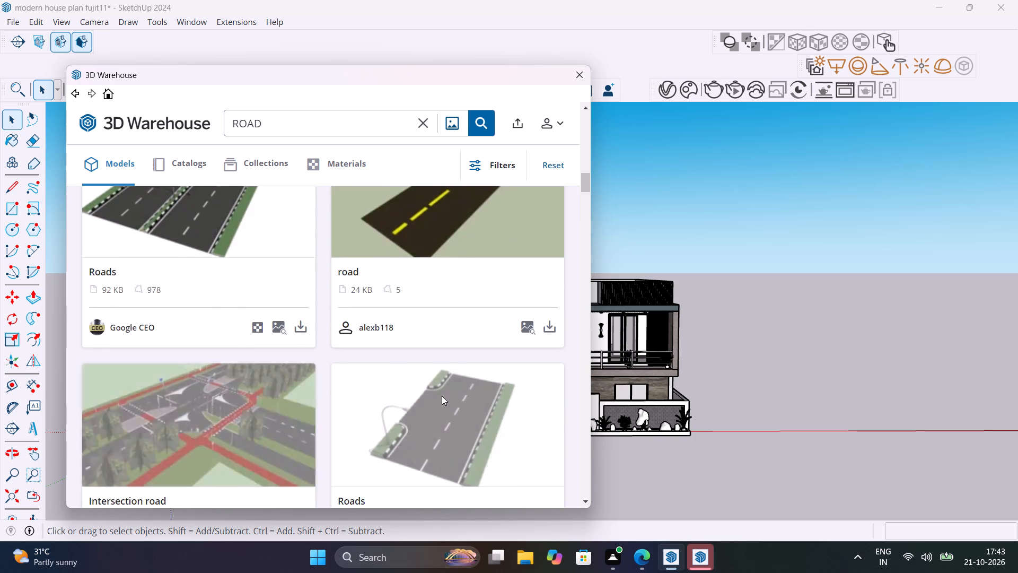
scroll(442, 396, "down", 7)
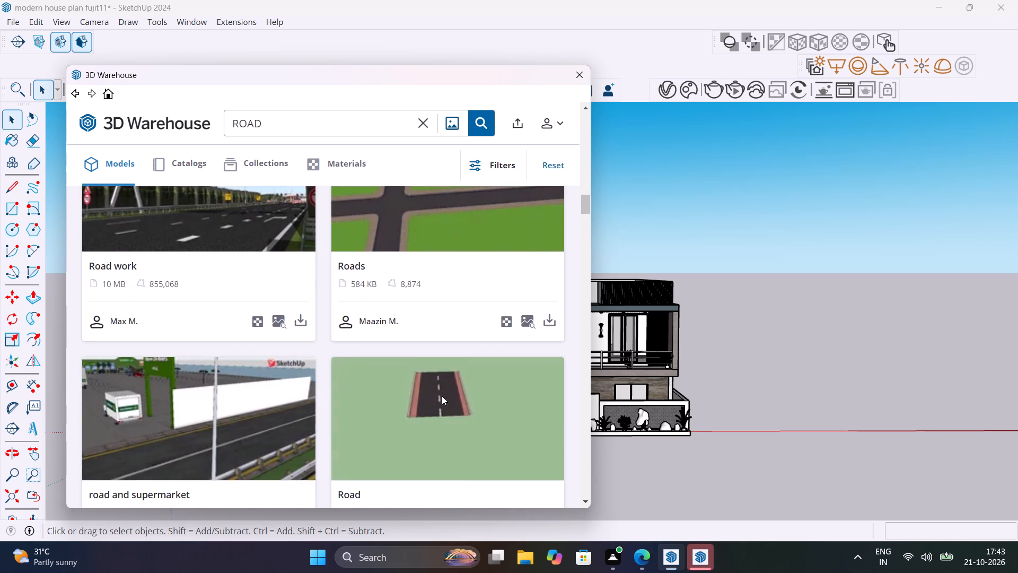
scroll(442, 396, "down", 3)
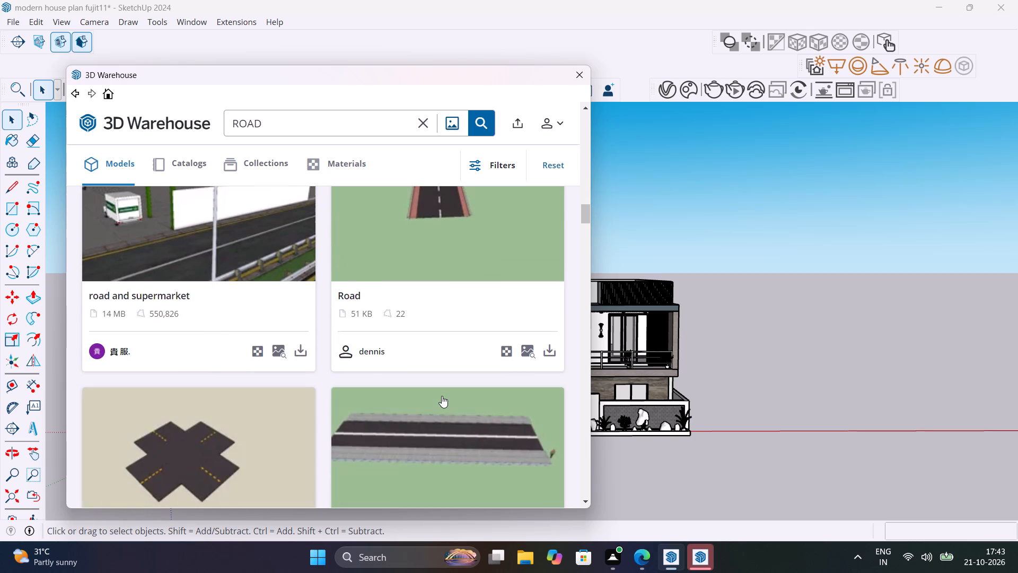
scroll(442, 396, "down", 6)
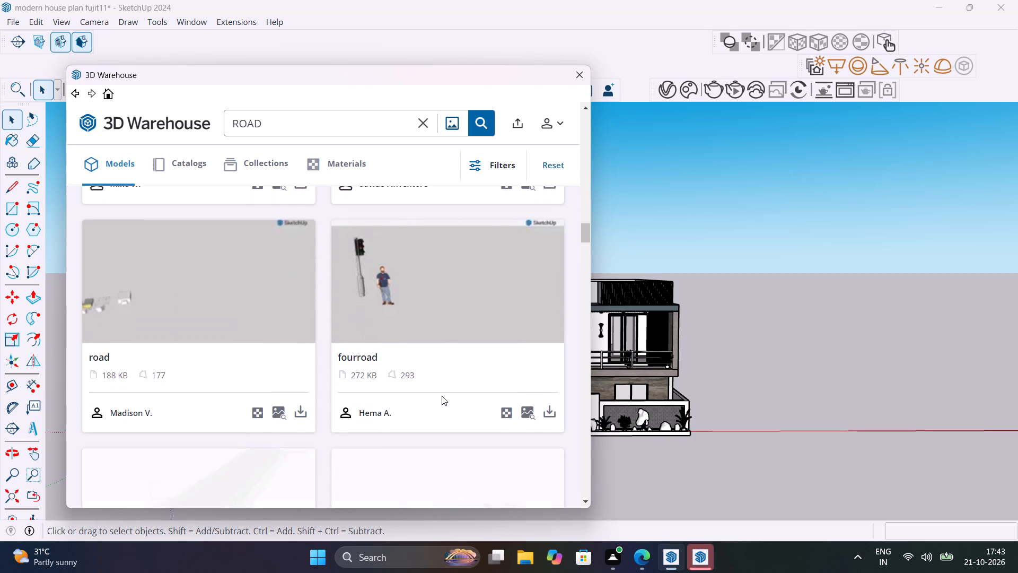
scroll(442, 396, "down", 6)
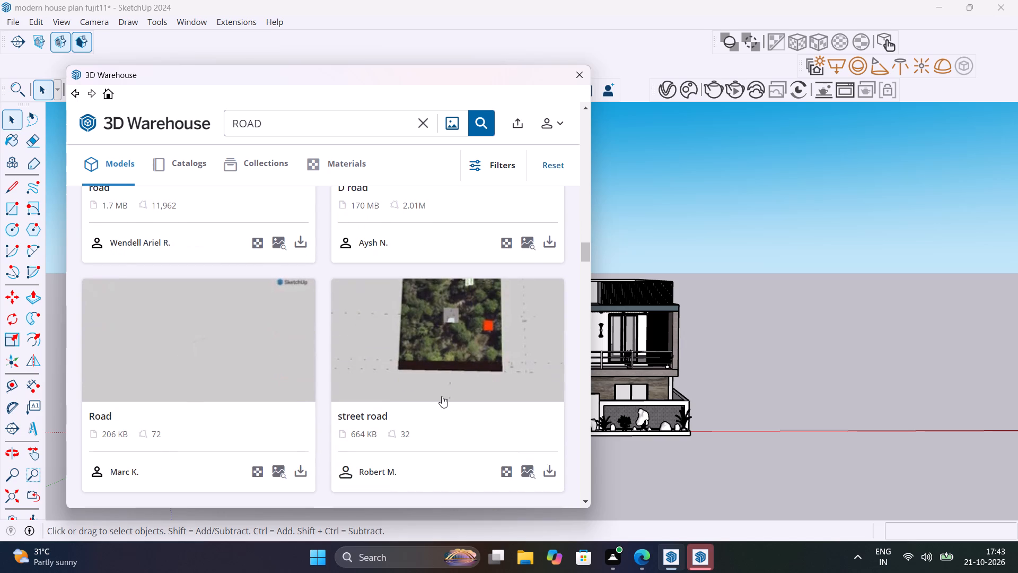
scroll(442, 396, "down", 6)
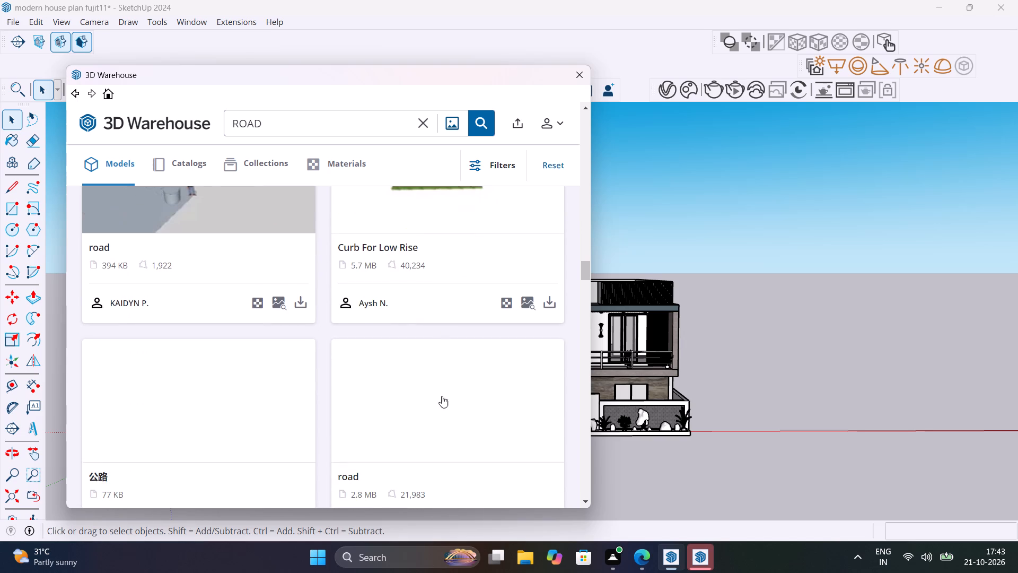
scroll(442, 396, "down", 2)
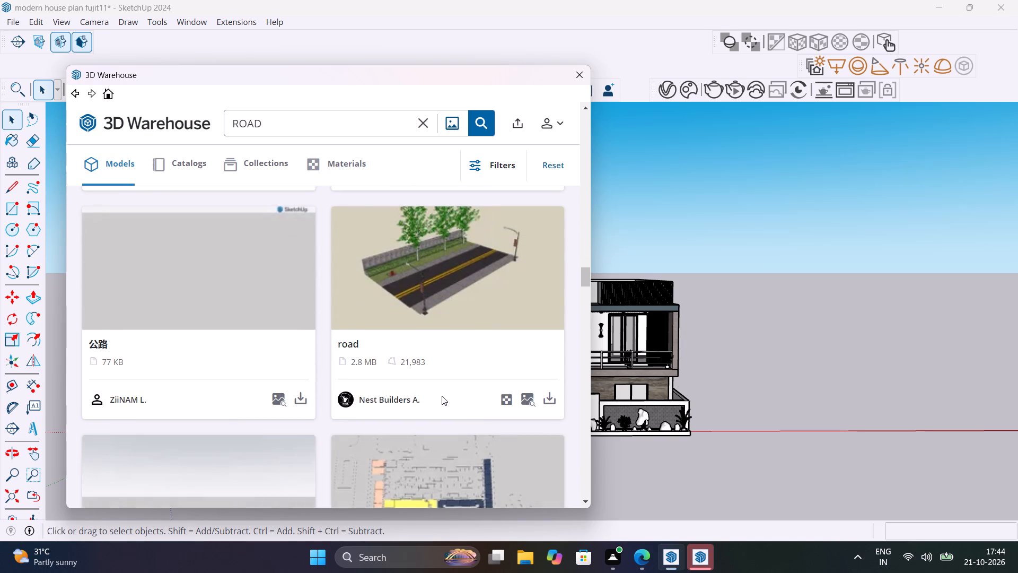
Download the 118 KB "Roads" model with paved sidewalks into the scene and place it beside the house.
scroll(442, 396, "up", 20)
scroll(442, 396, "up", 9)
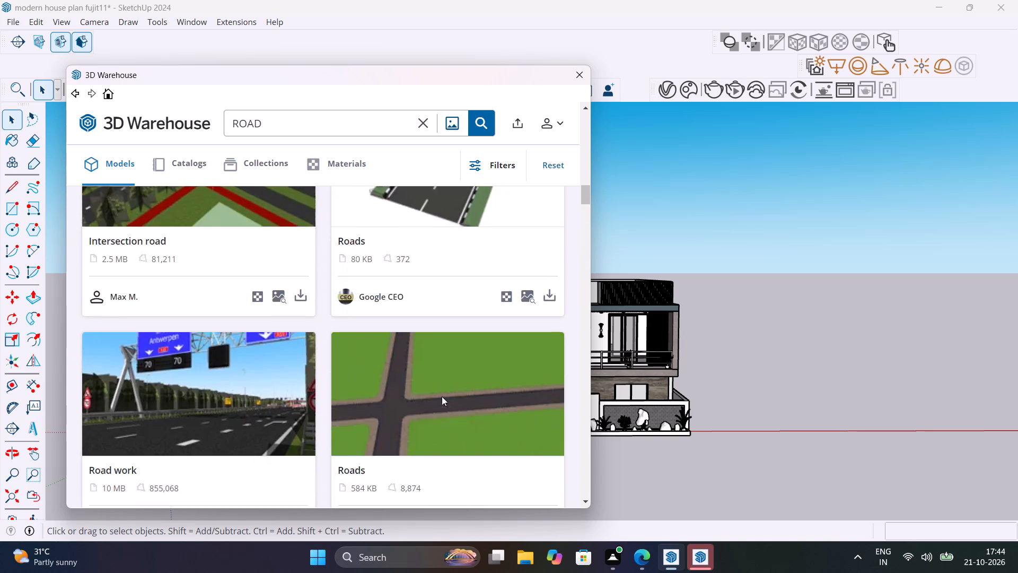
scroll(442, 396, "up", 5)
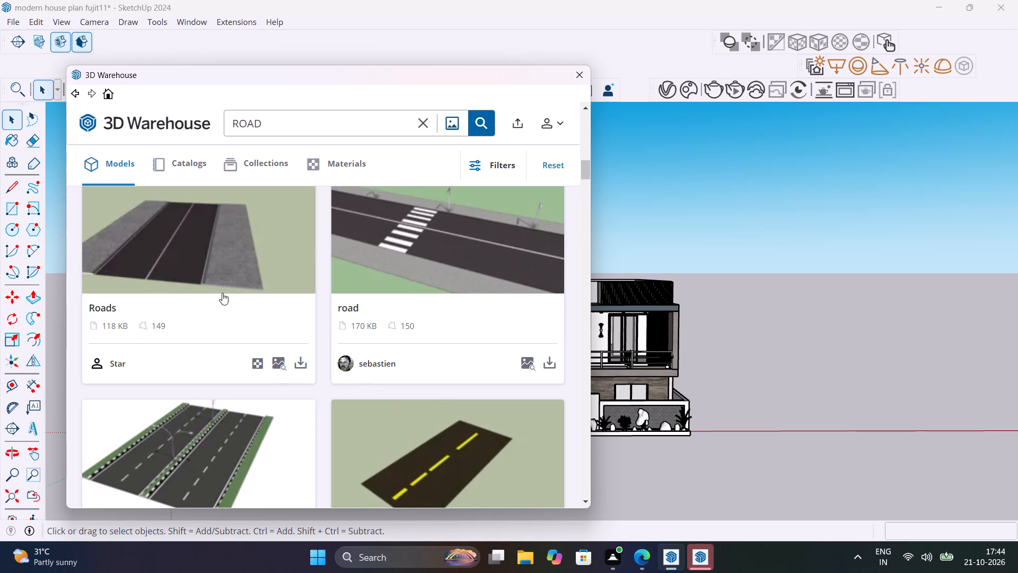
scroll(222, 293, "up", 2)
scroll(222, 293, "down", 2)
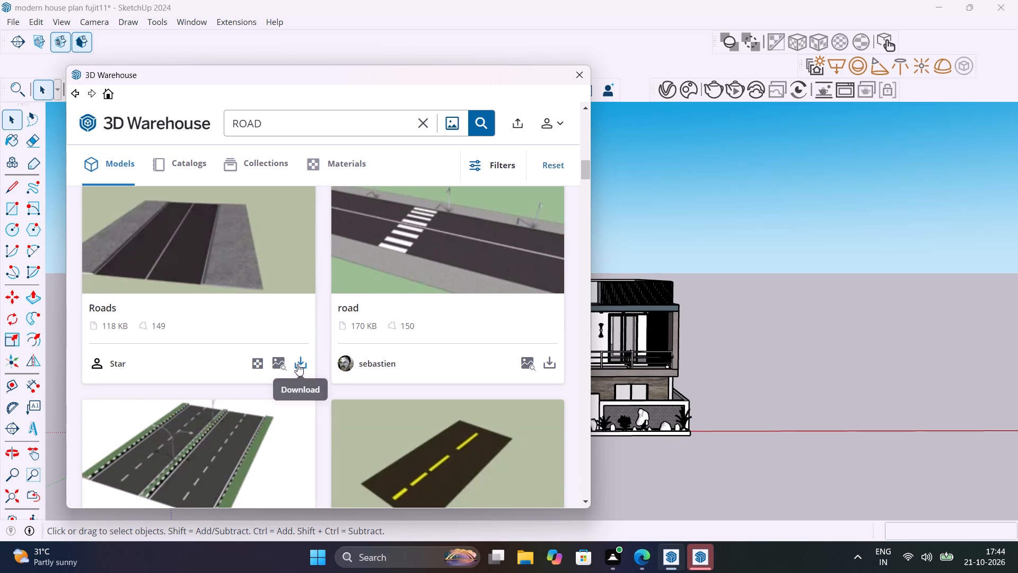
left_click(297, 364)
left_click(284, 307)
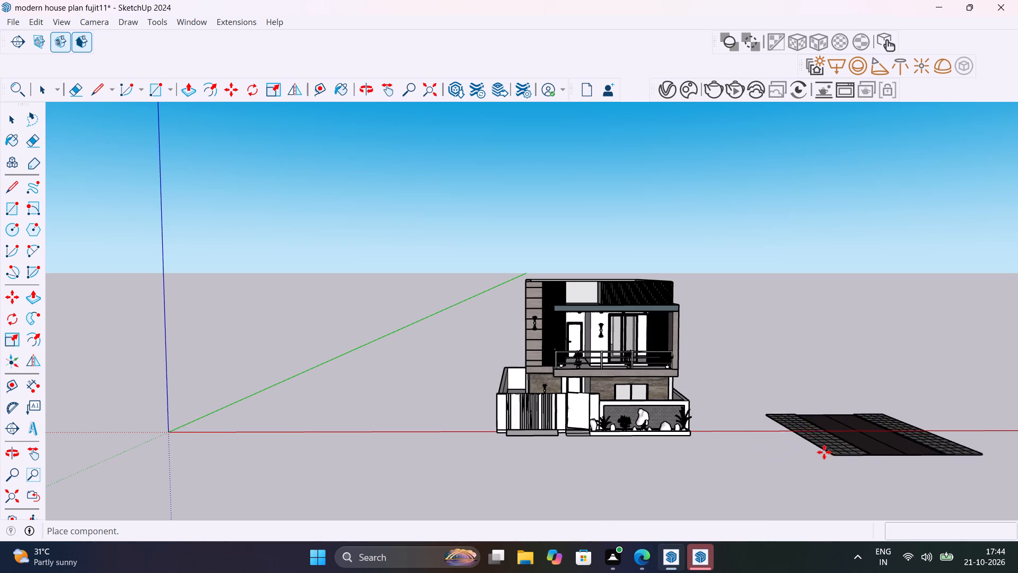
middle_click_drag(812, 454, 802, 572)
left_click(800, 412)
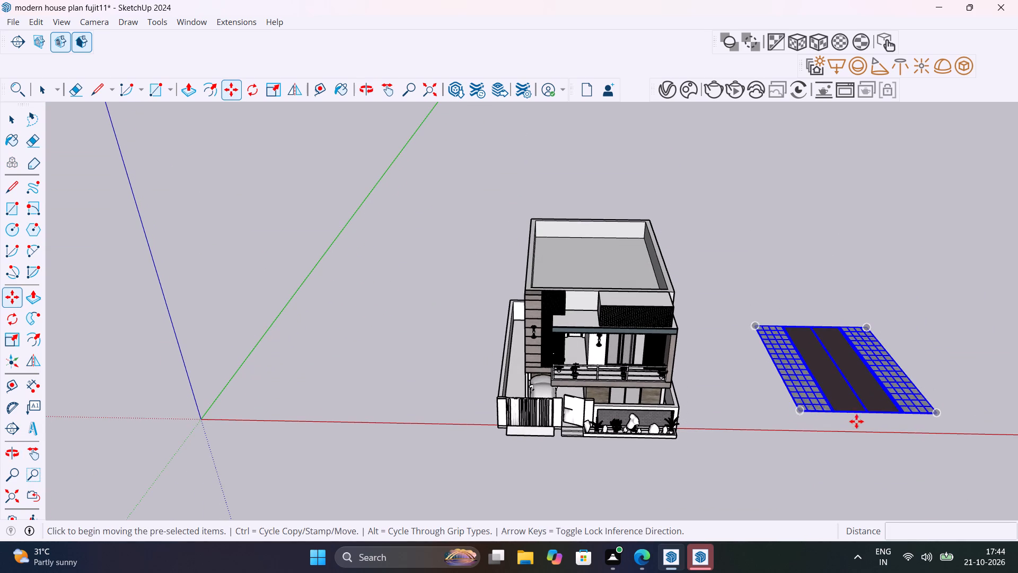
Rotate the placed road 90 degrees on the ground plane so it runs parallel to the house front.
key("q")
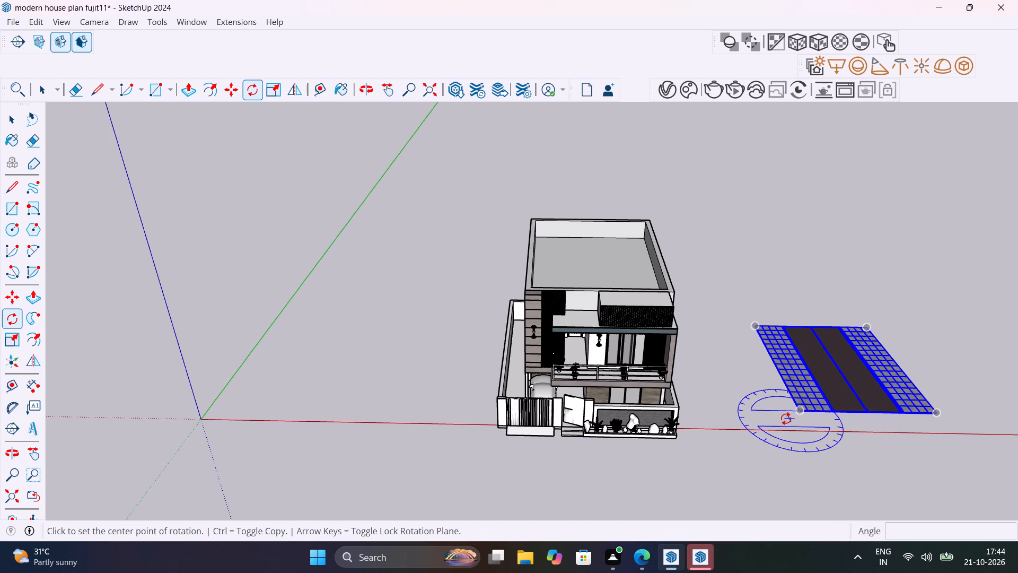
left_click(811, 418)
left_click(779, 419)
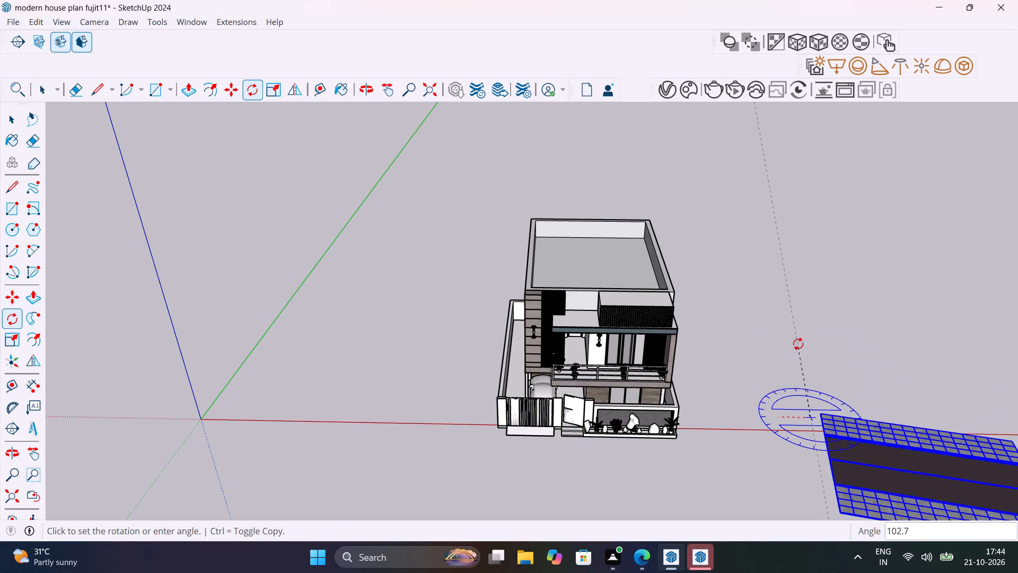
type("90")
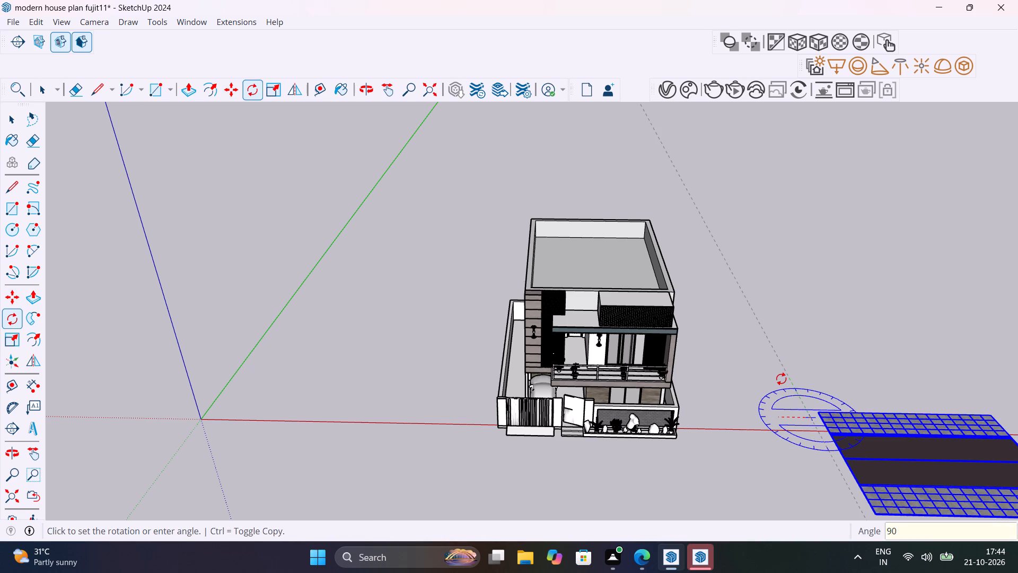
key("Return")
key("space")
left_click(801, 389)
Move the road by its house-side bottom corner onto the outer front corner of the planted trough, then deselect it.
scroll(832, 477, "up", 6)
middle_click_drag(832, 477, 44, 397)
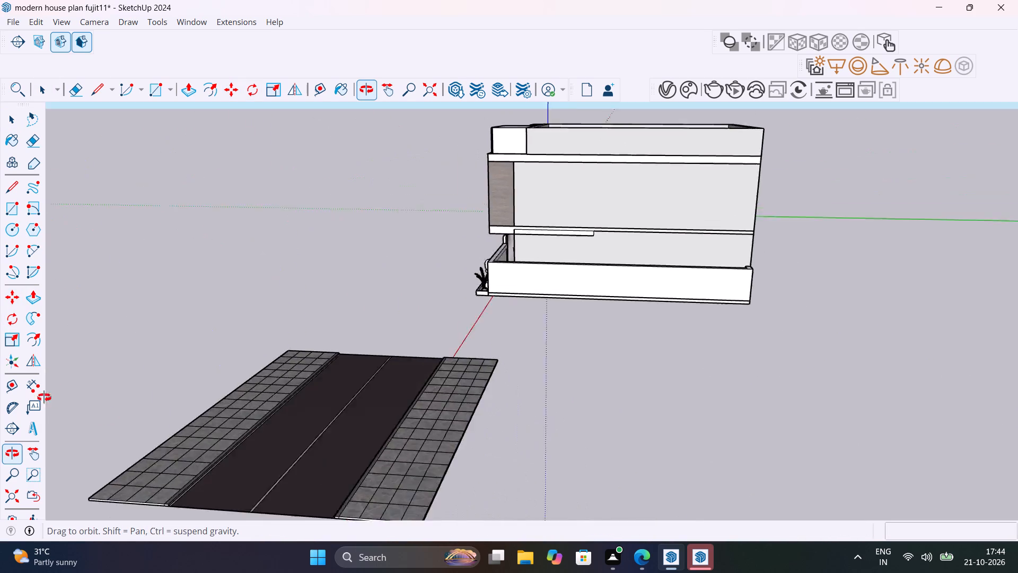
middle_click_drag(44, 397, 0, 421)
left_click(361, 453)
scroll(402, 472, "up", 6)
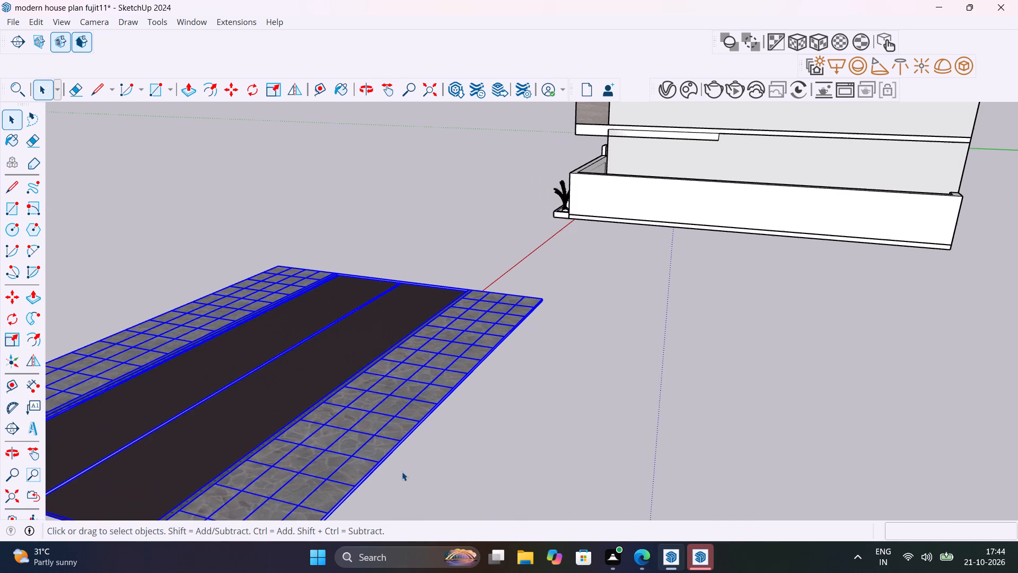
key("m")
middle_click_drag(438, 450, 539, 325, "shift")
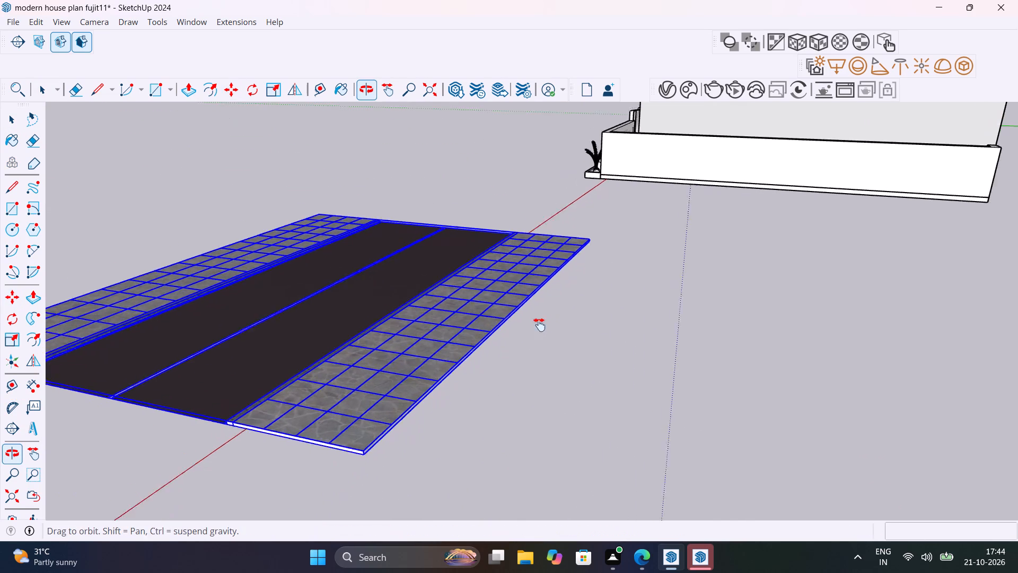
middle_click_drag(539, 325, 545, 318, "shift")
scroll(402, 410, "up", 11)
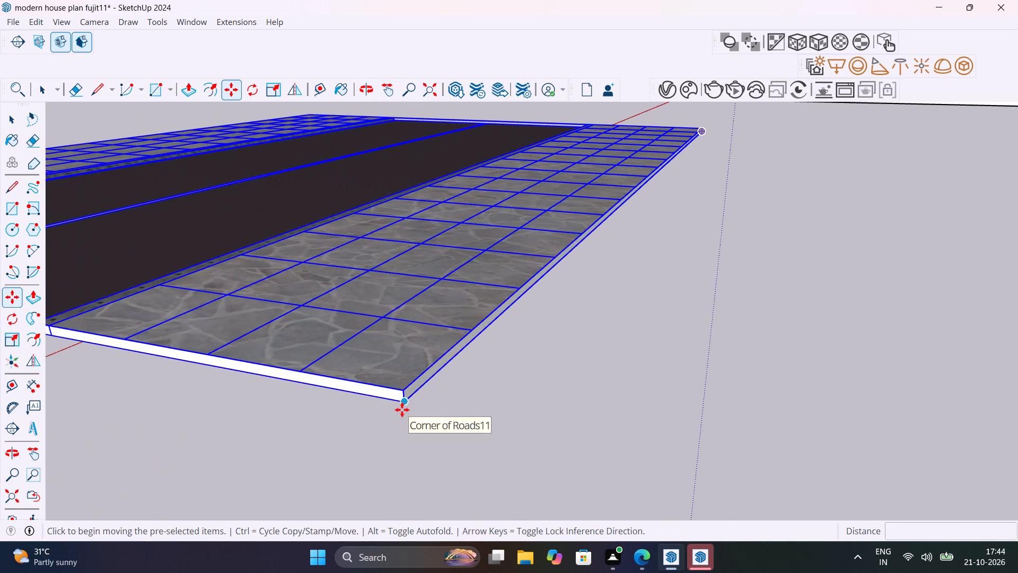
left_click(402, 410)
scroll(344, 272, "down", 15)
middle_click_drag(520, 143, 561, 251)
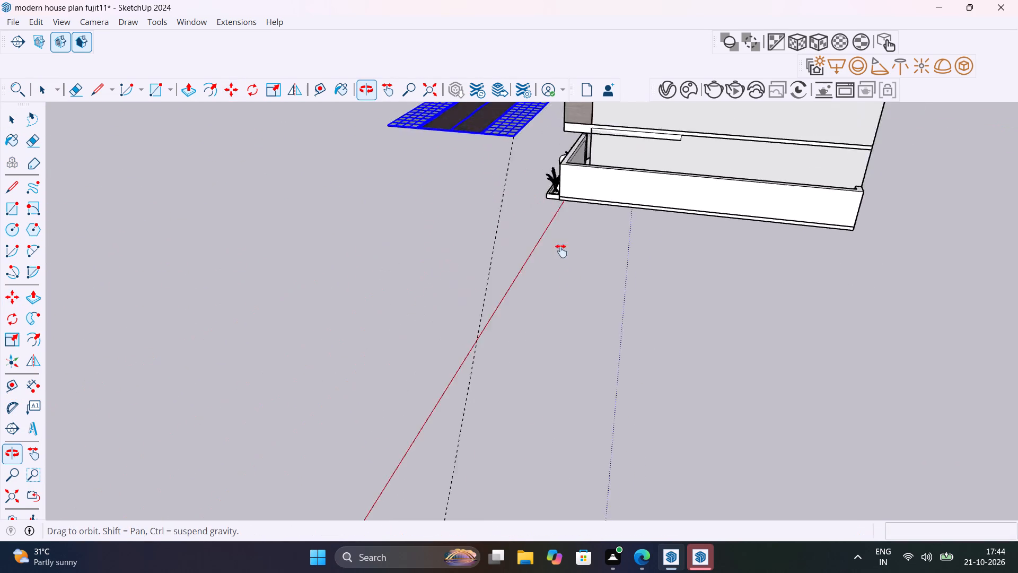
middle_click_drag(561, 251, 589, 354)
scroll(576, 325, "up", 12)
middle_click_drag(606, 327, 652, 336)
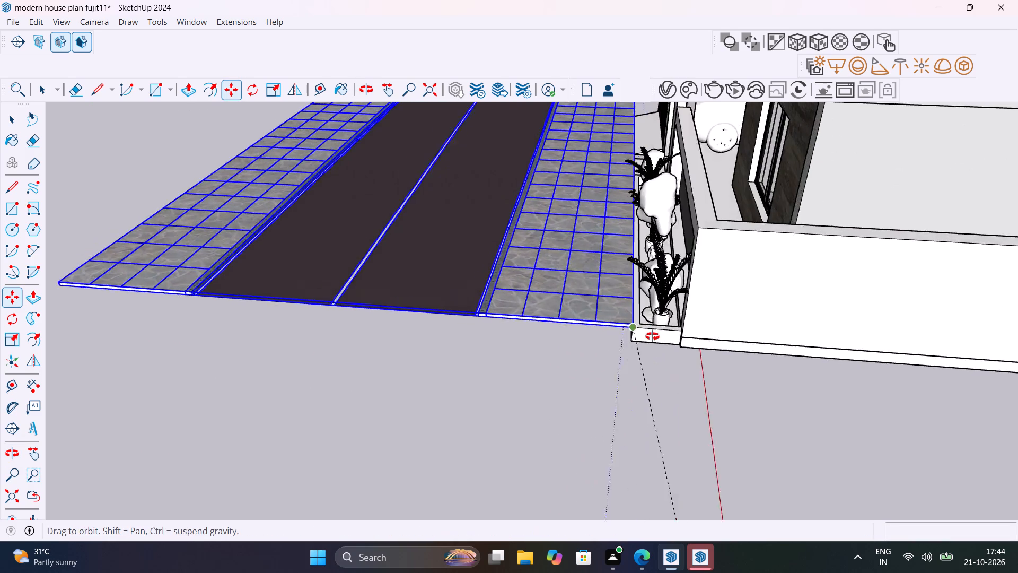
middle_click_drag(652, 336, 839, 426)
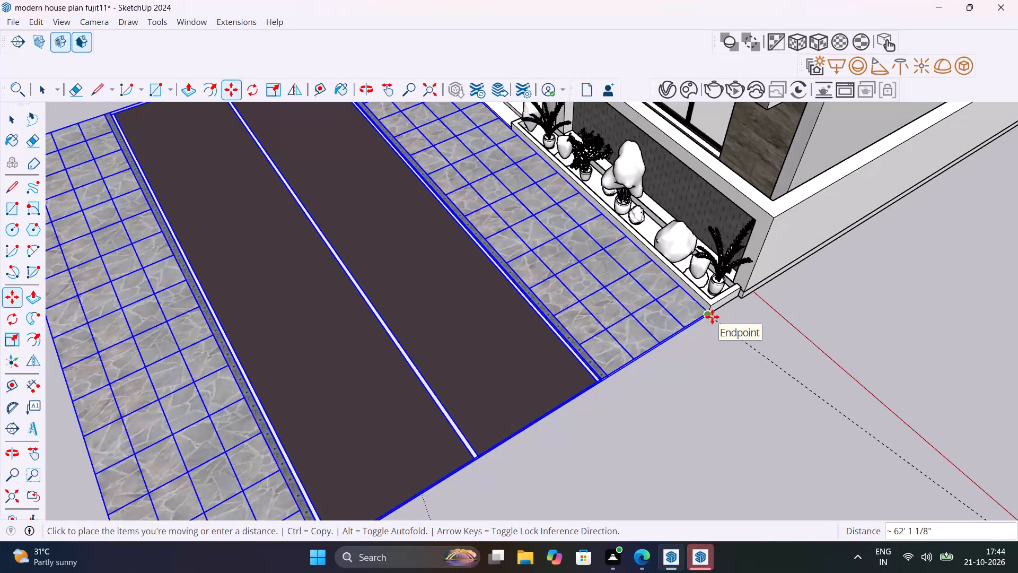
left_click(712, 317)
middle_click_drag(684, 324, 1017, 279)
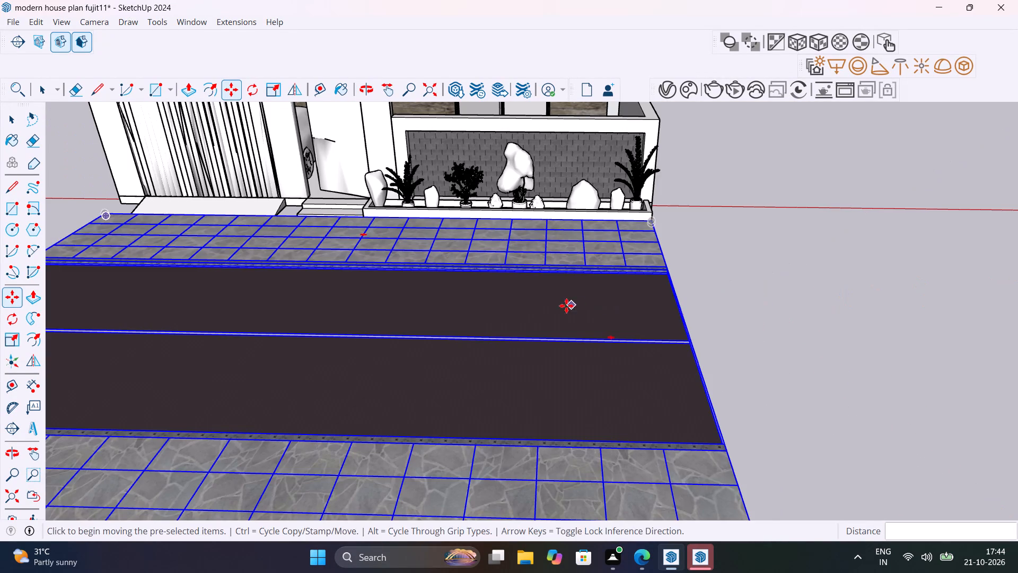
middle_click_drag(581, 309, 1017, 401)
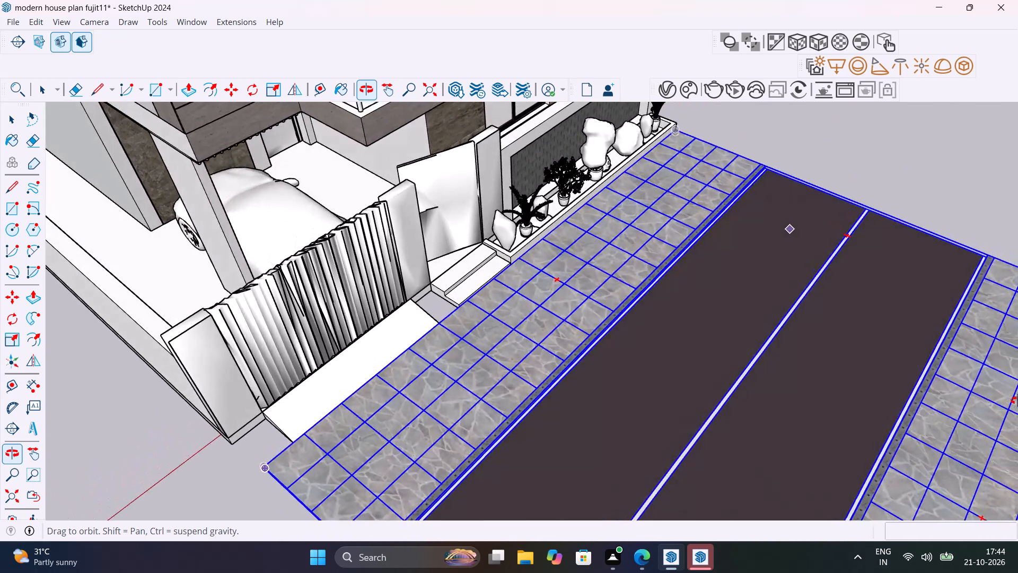
middle_click_drag(1017, 401, 733, 320)
key("space")
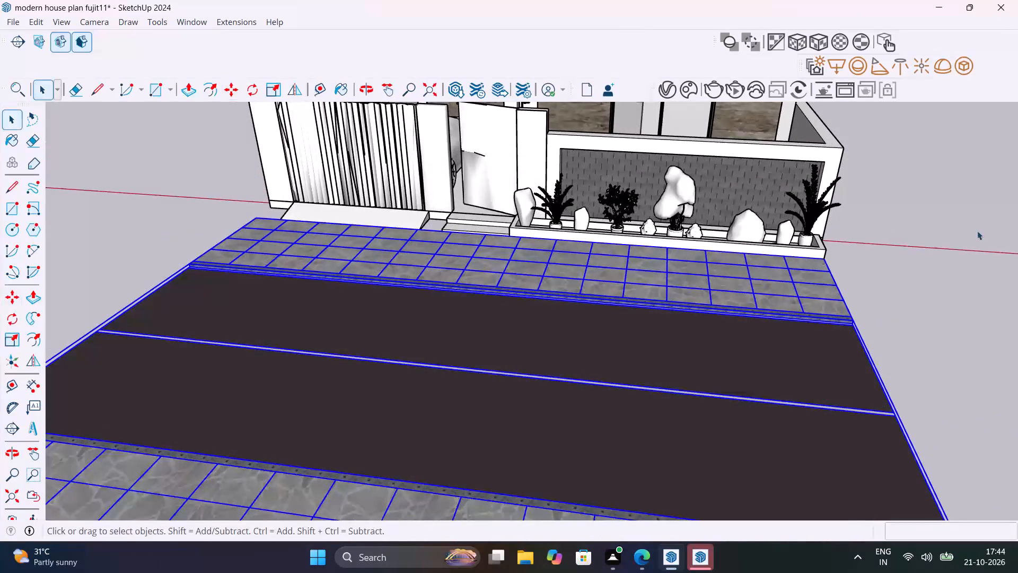
left_click(931, 257)
Examine the house's front elevation together with the road and sidewalk.
scroll(933, 298, "down", 6)
middle_click_drag(935, 303, 896, 420, "shift")
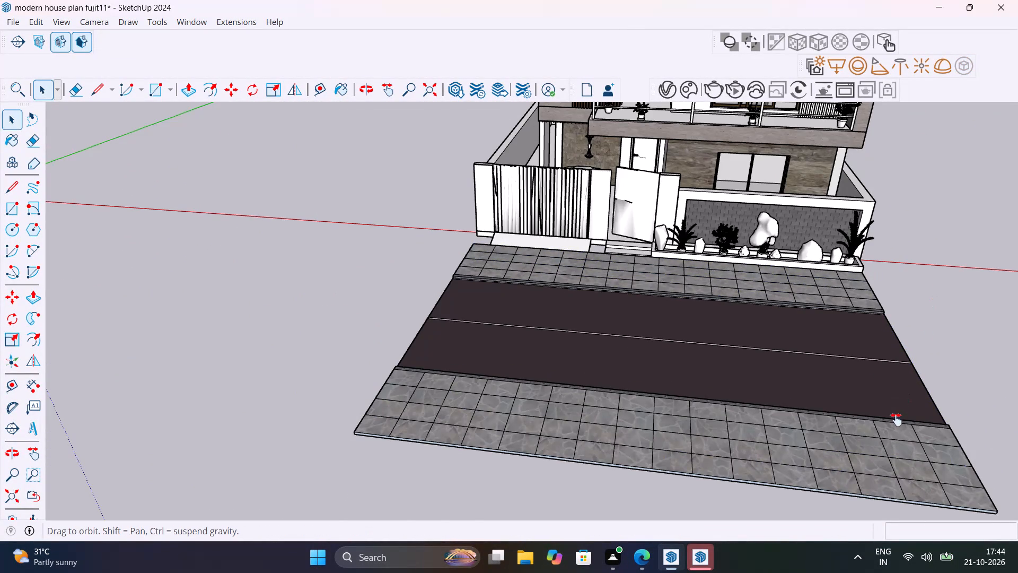
middle_click_drag(896, 420, 841, 454, "shift")
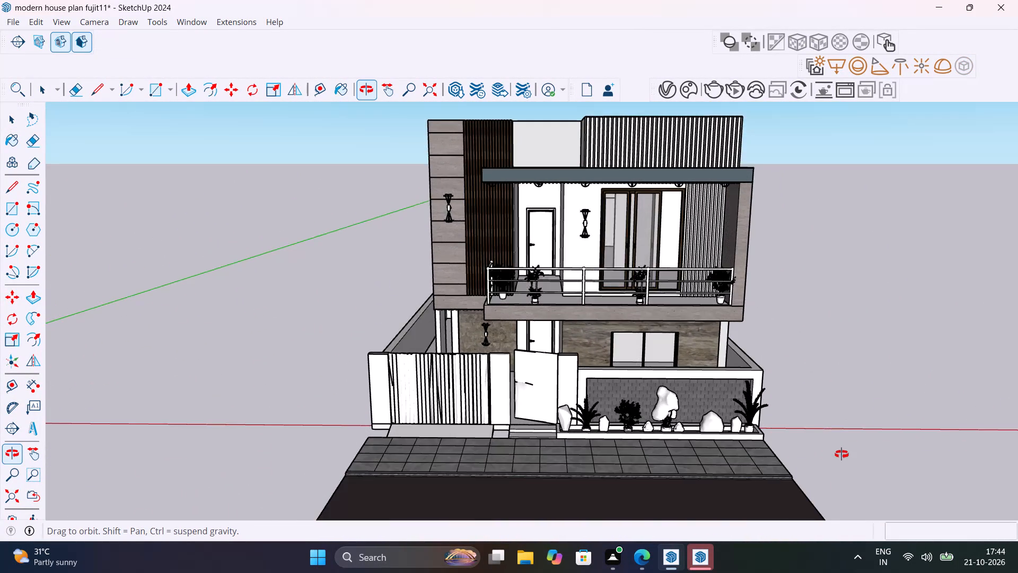
middle_click_drag(841, 454, 775, 445, "shift")
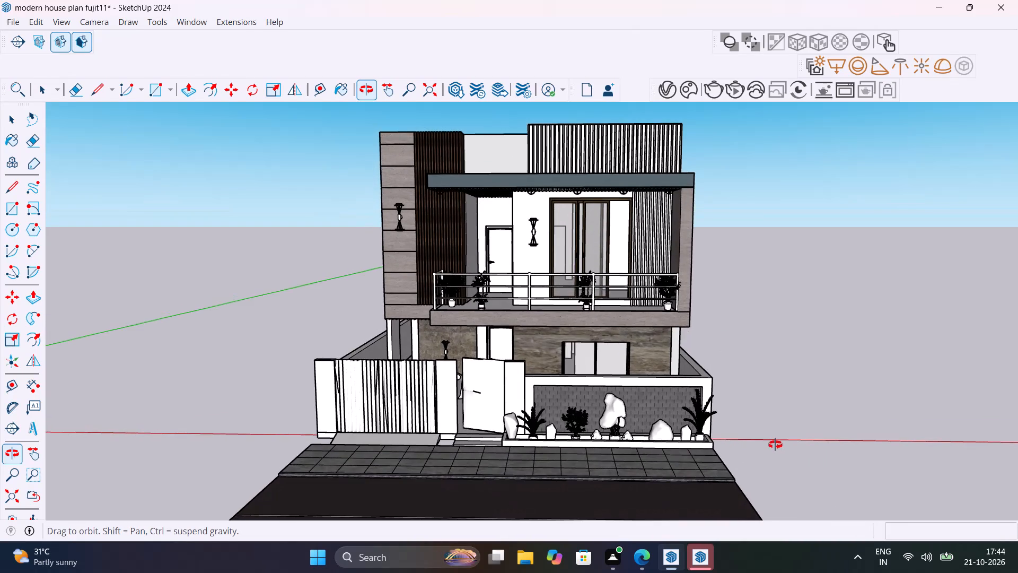
middle_click_drag(775, 445, 777, 455, "shift")
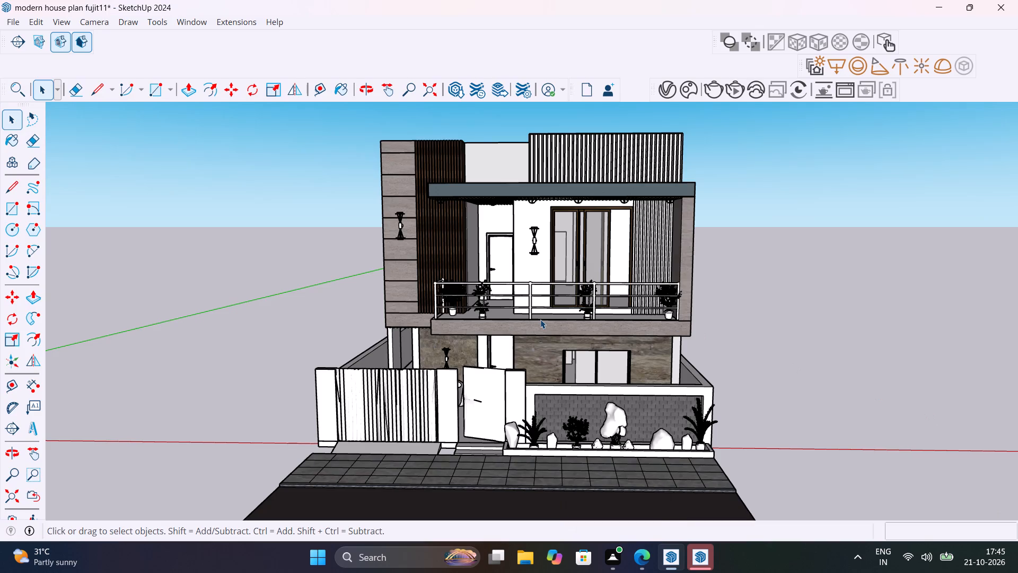
scroll(580, 392, "down", 1)
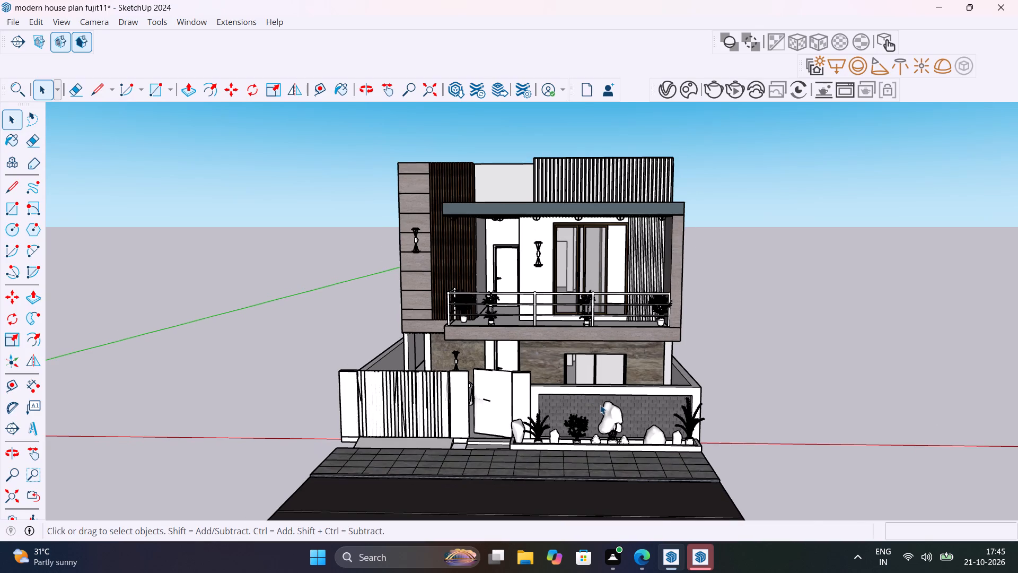
middle_click_drag(600, 405, 618, 397)
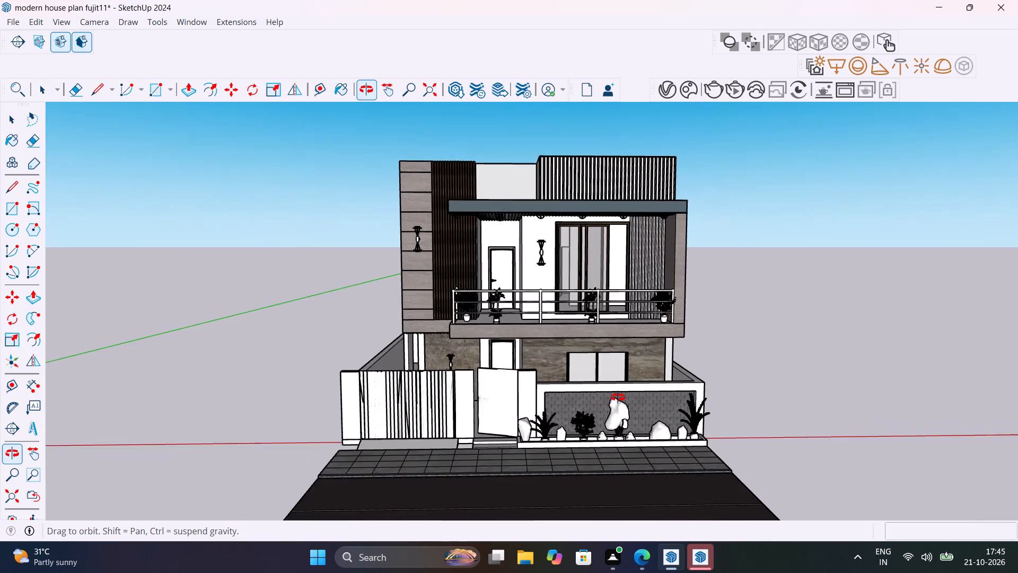
middle_click_drag(618, 397, 608, 384)
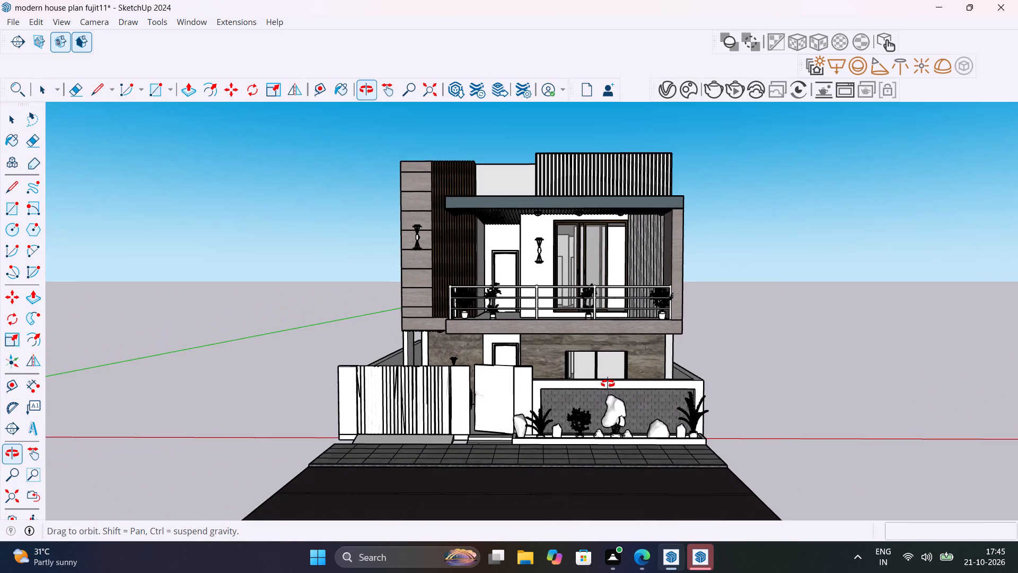
Render a slightly raised, angled view of the house front with V-Ray, inspect the image, and stop and close the render.
middle_click_drag(608, 384, 606, 418)
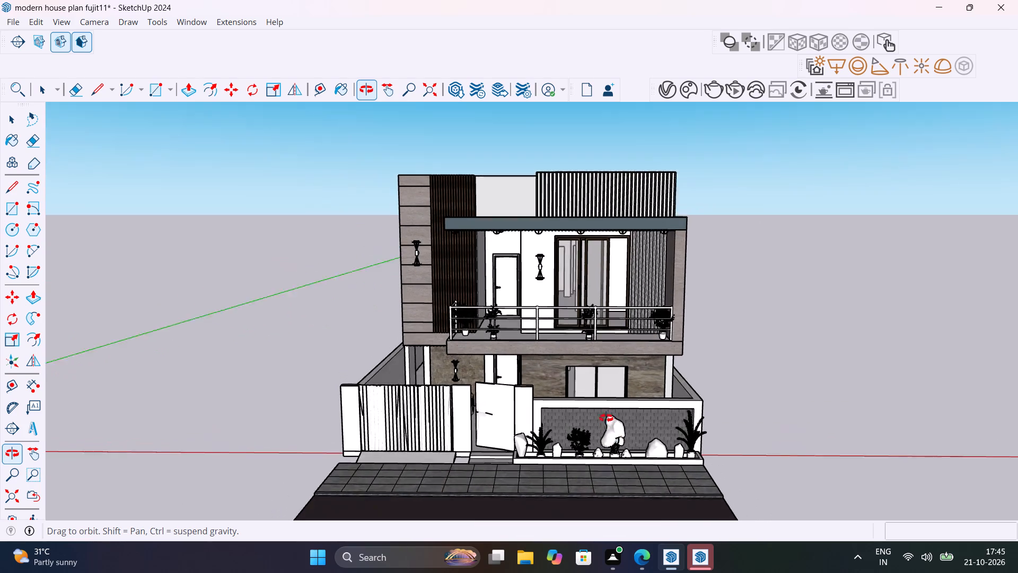
middle_click_drag(606, 418, 606, 401)
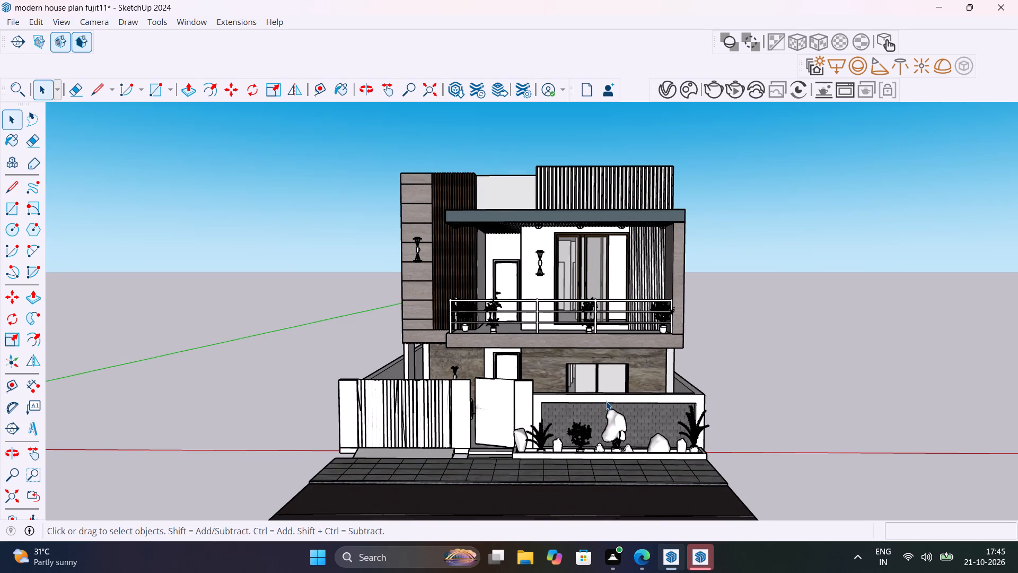
scroll(606, 401, "up", 1)
middle_click_drag(630, 404, 603, 407)
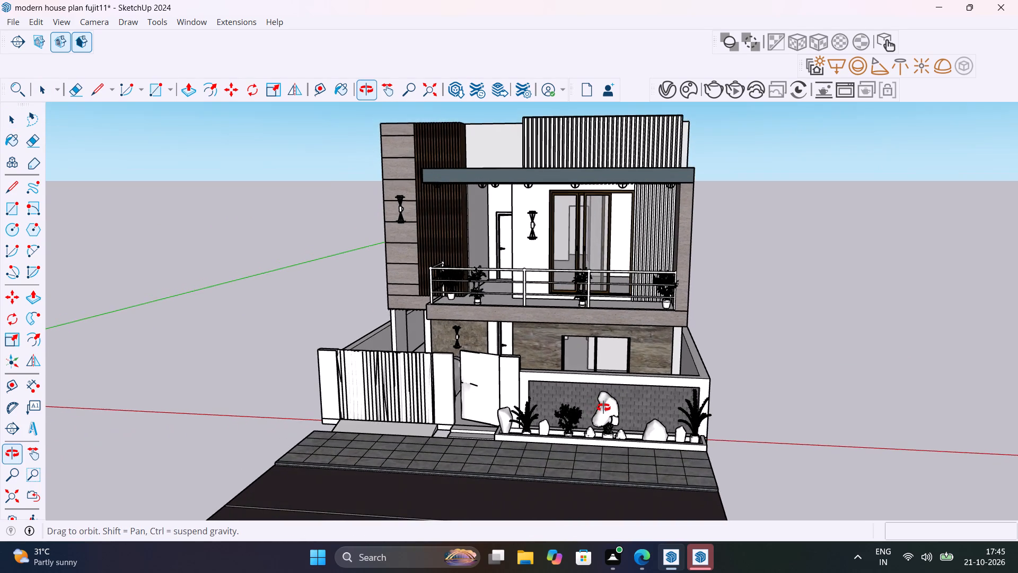
middle_click_drag(603, 407, 607, 422)
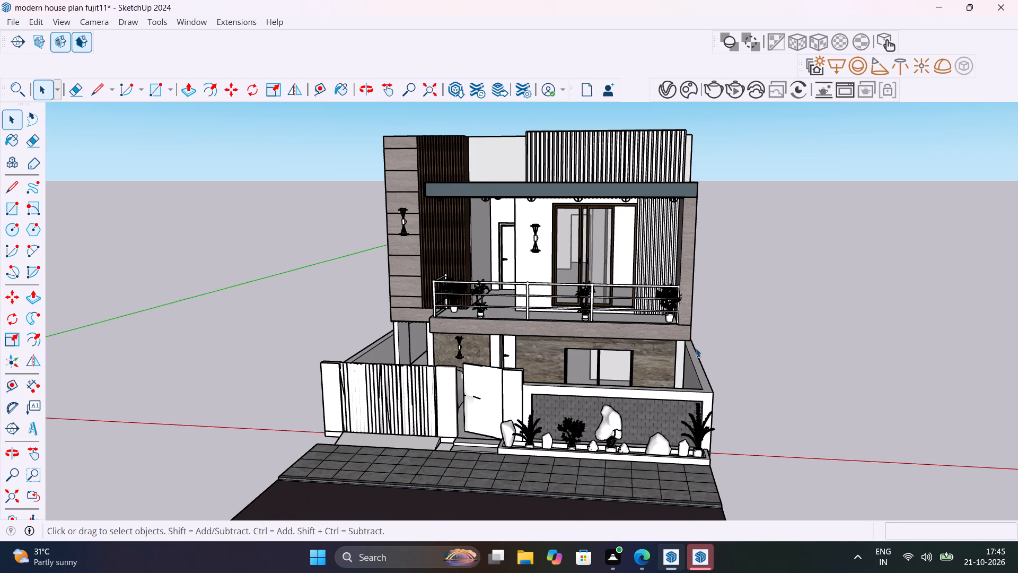
left_click(708, 92)
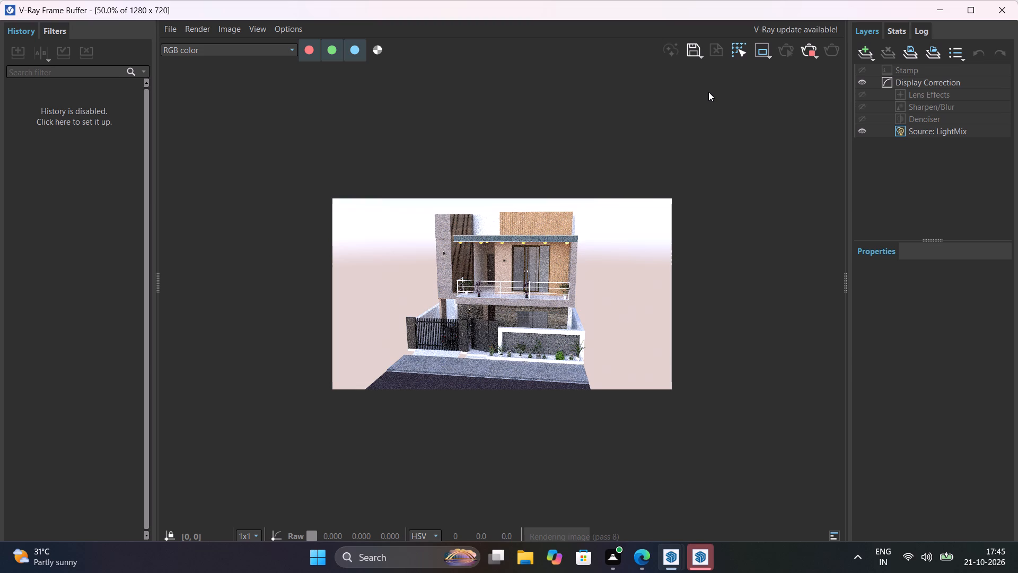
scroll(679, 290, "up", 1)
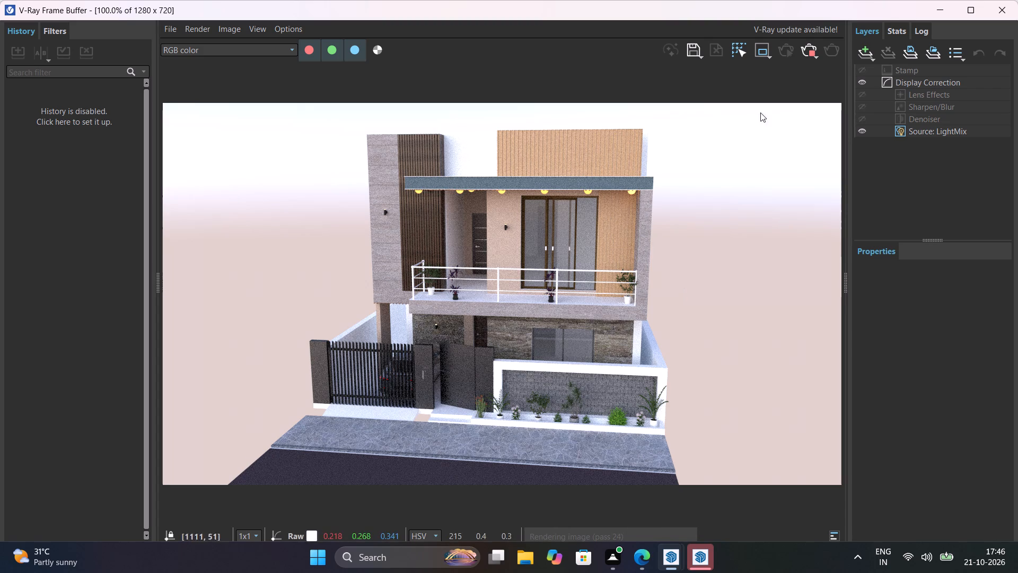
left_click(805, 50)
left_click(1005, 4)
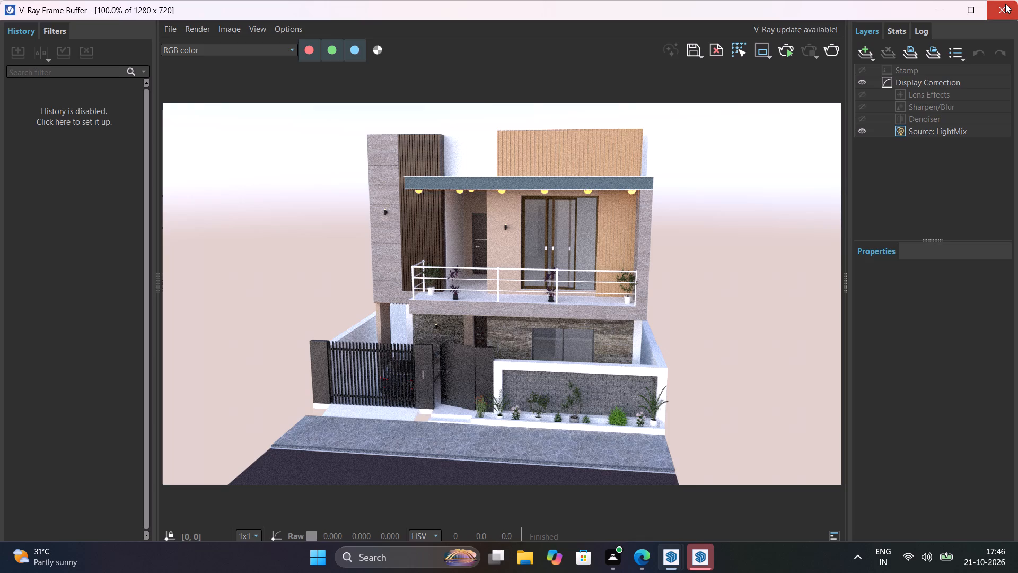
Search the Chaos Cosmos library for "lavender", with the upper wall beside the slatted roof box in view.
middle_click_drag(511, 183, 547, 301)
scroll(519, 153, "up", 10)
middle_click_drag(552, 217, 561, 198)
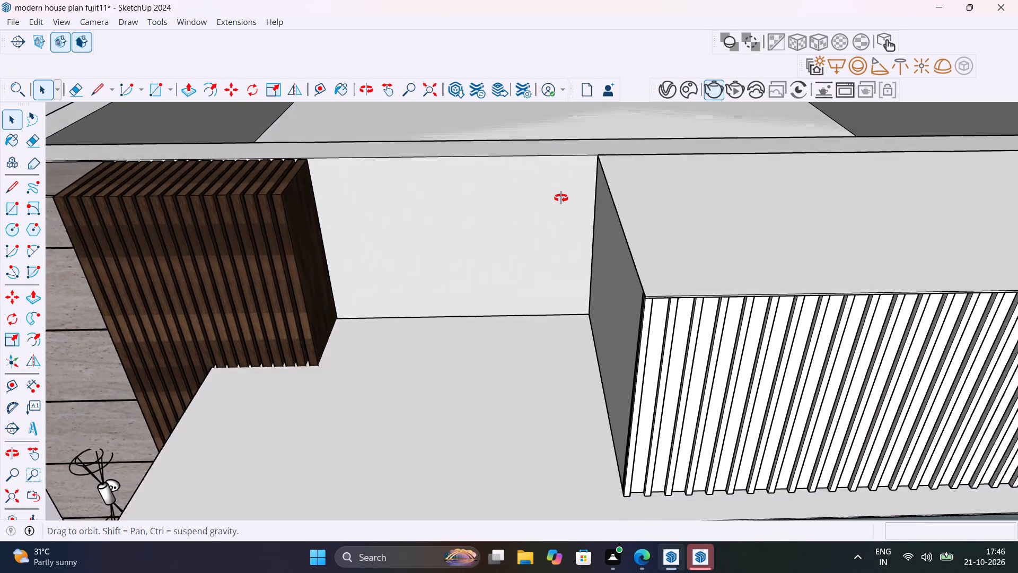
middle_click_drag(561, 198, 575, 174)
left_click(682, 84)
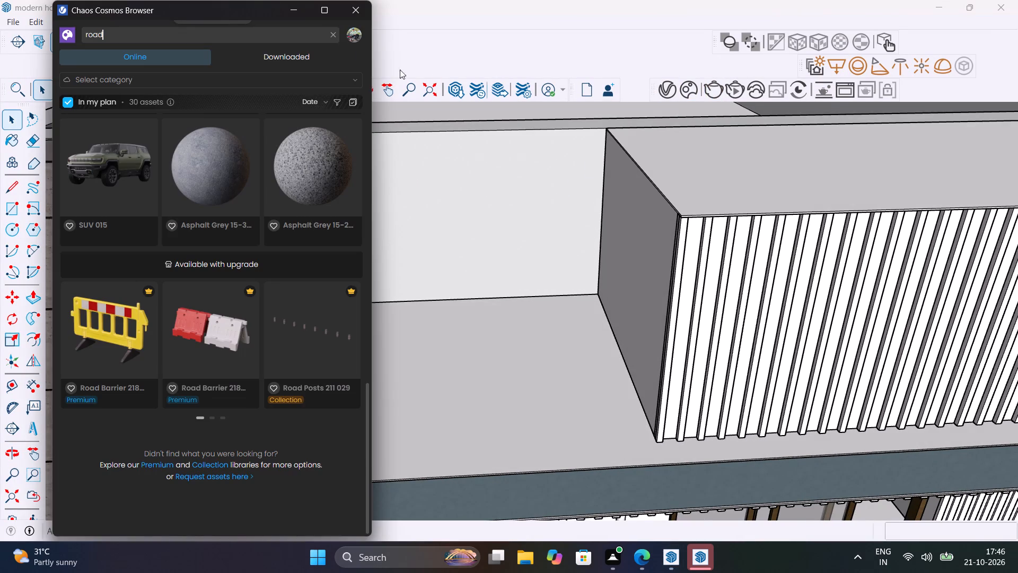
left_click(332, 36)
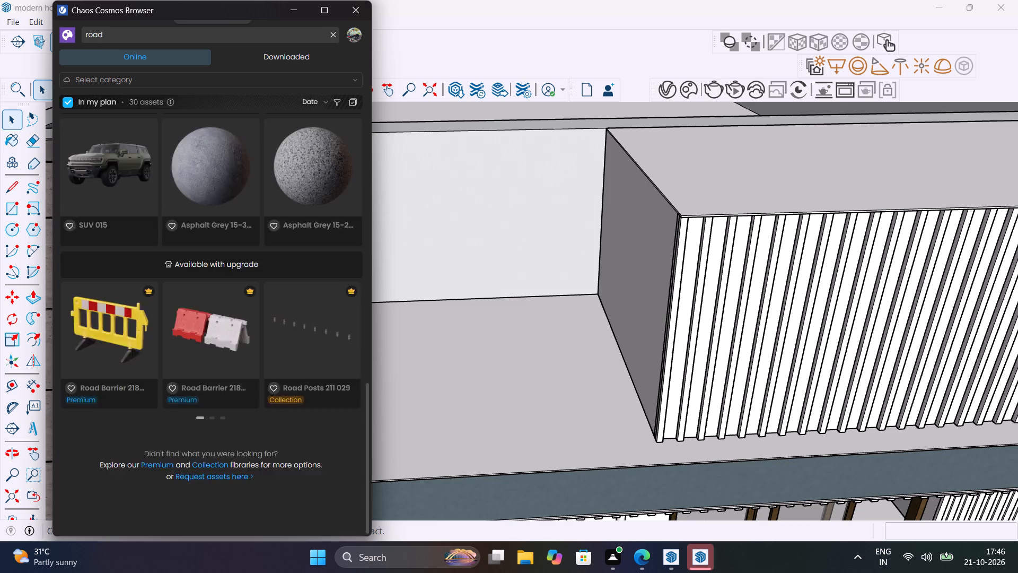
type("LAVENDER")
key("Return")
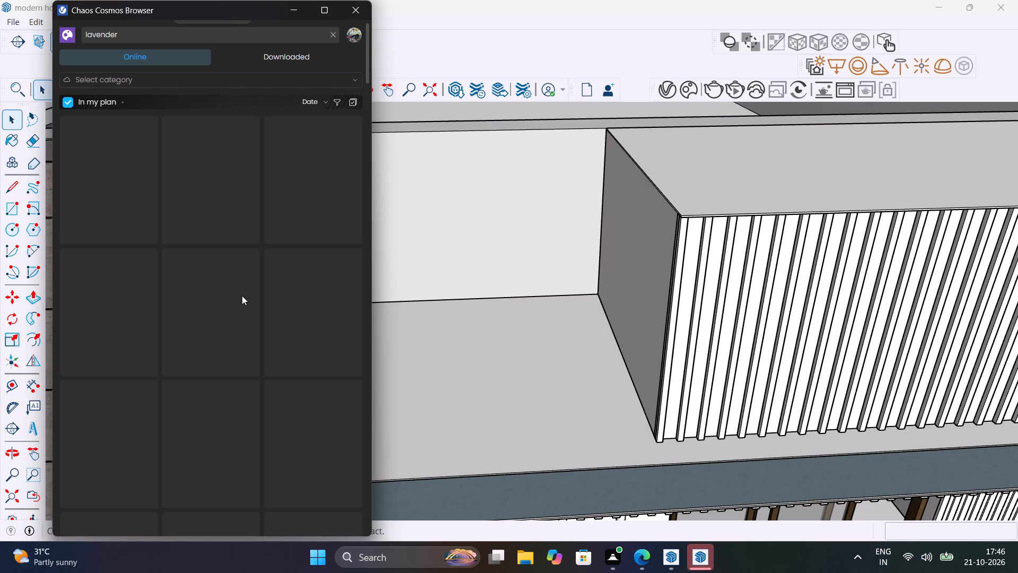
Replace the asset search with "paint" and show the online assets.
left_click(328, 38)
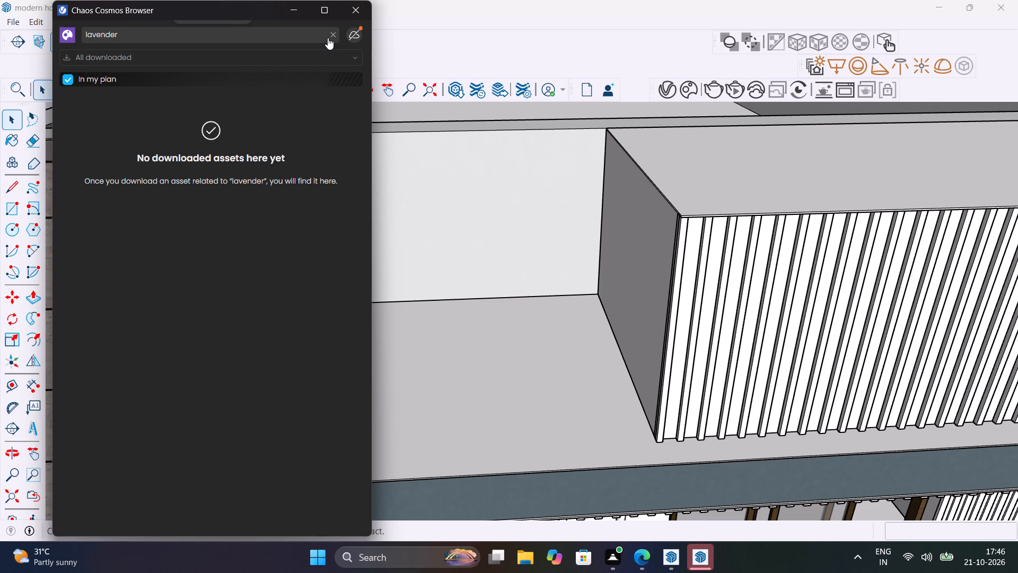
key("BackSpace")
key("BackSpace")
key("BackSpace")
key("BackSpace")
key("BackSpace")
key("BackSpace")
key("BackSpace")
key("BackSpace")
key("BackSpace")
key("BackSpace")
key("BackSpace")
key("BackSpace")
key("BackSpace")
key("BackSpace")
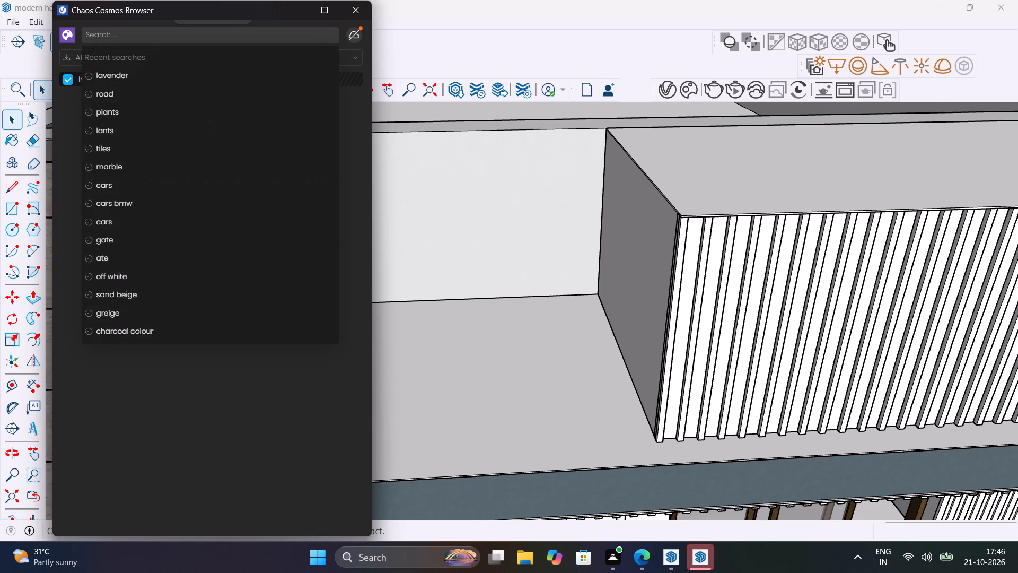
type("PAINT")
key("Return")
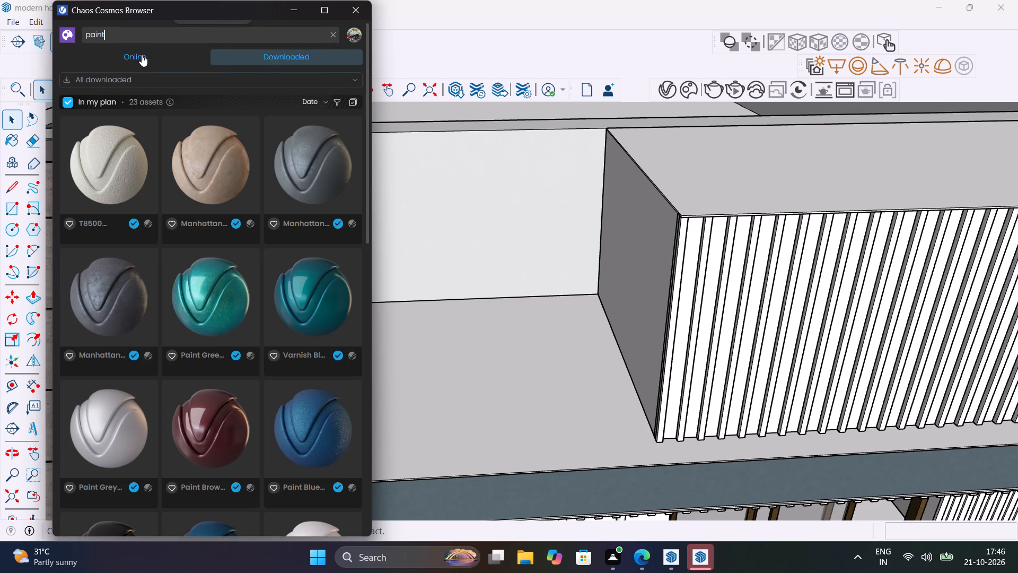
left_click(142, 55)
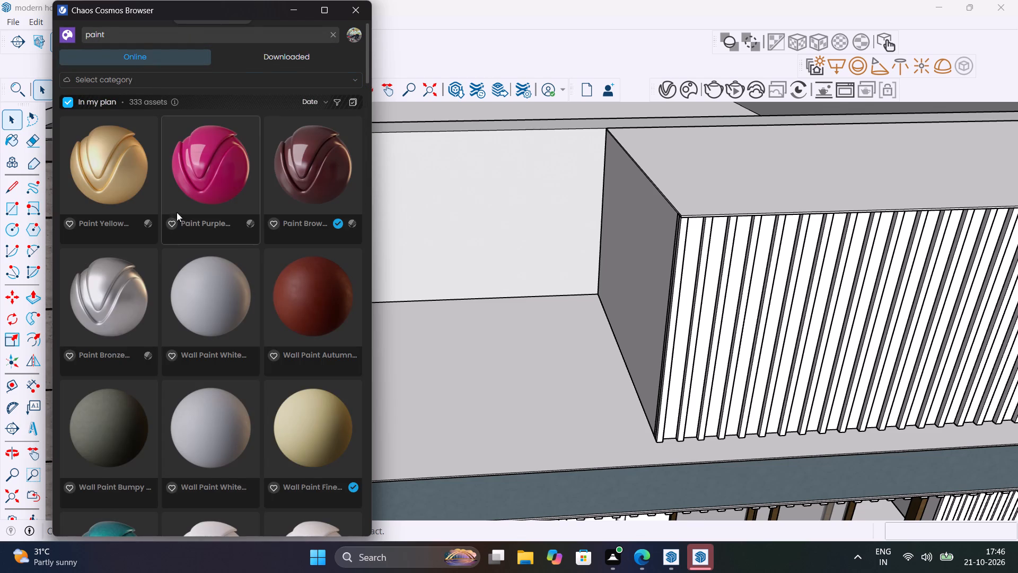
Browse the online paint materials for a finish for the house exterior.
scroll(177, 218, "down", 12)
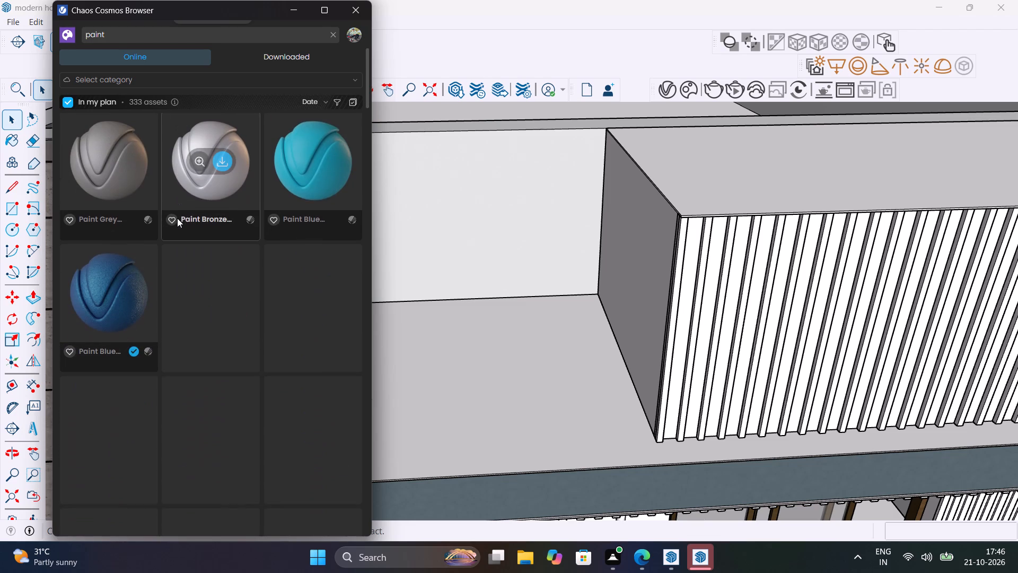
scroll(177, 218, "down", 3)
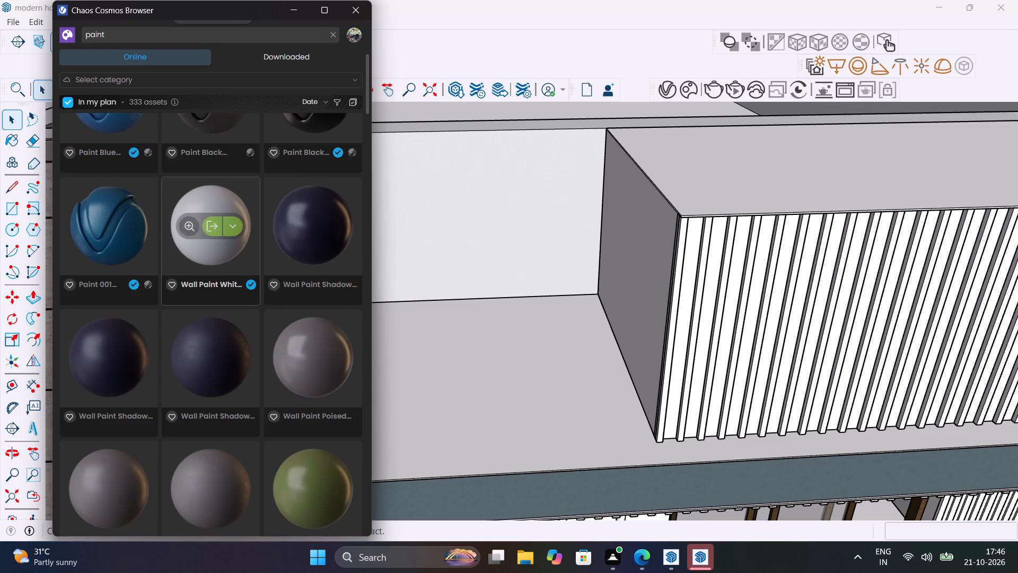
scroll(177, 218, "down", 2)
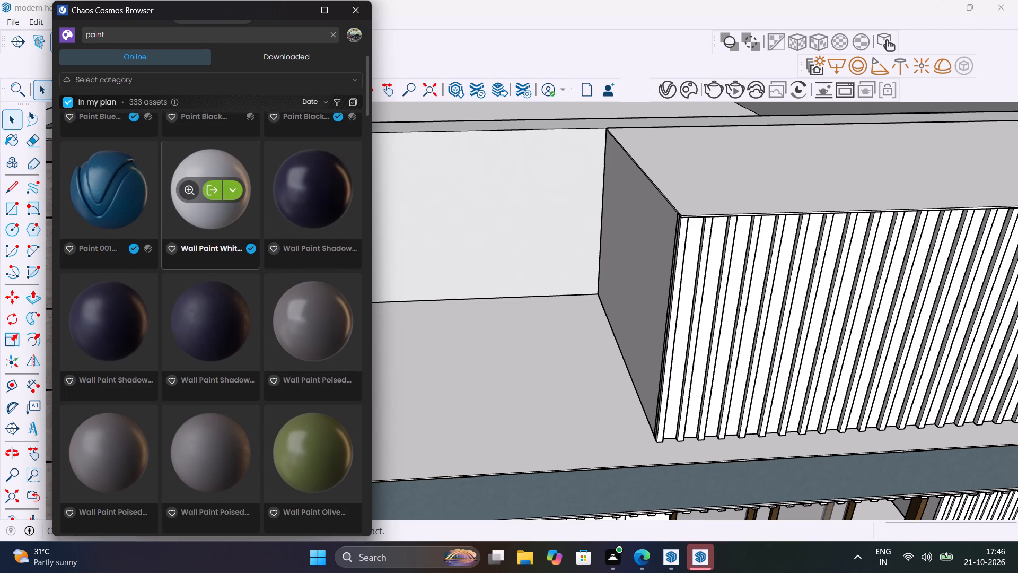
scroll(177, 218, "down", 4)
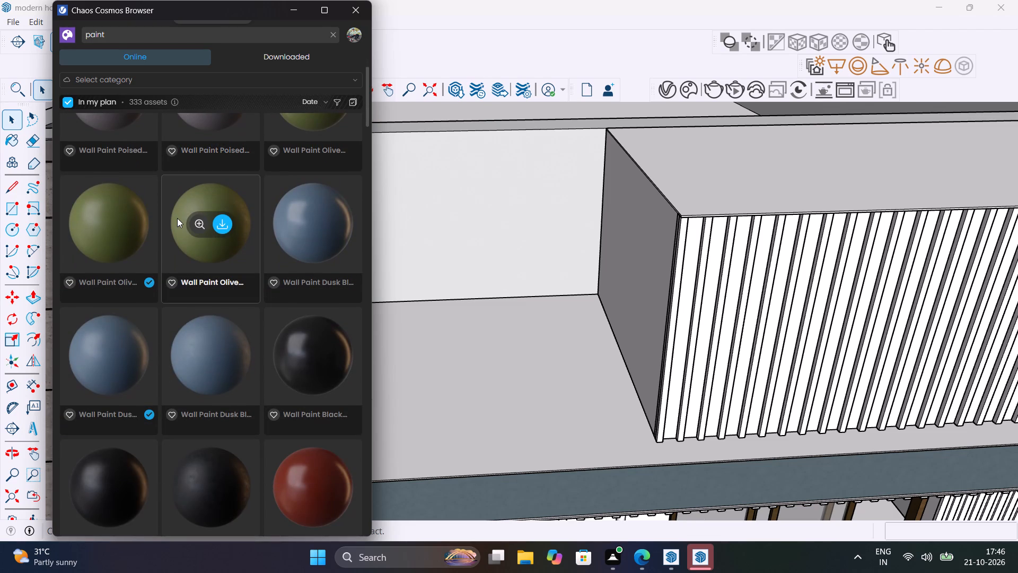
scroll(177, 218, "down", 6)
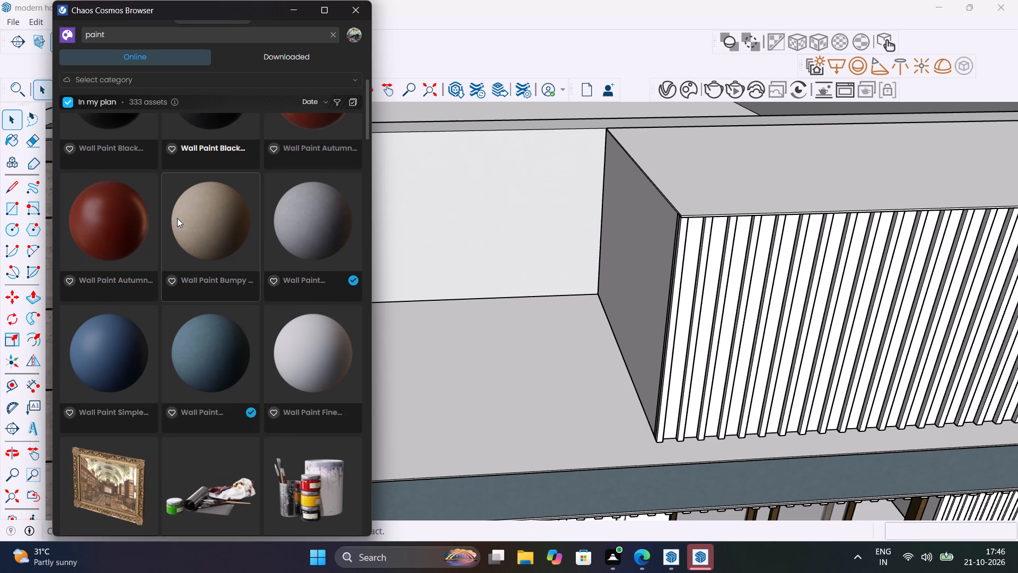
scroll(177, 218, "down", 7)
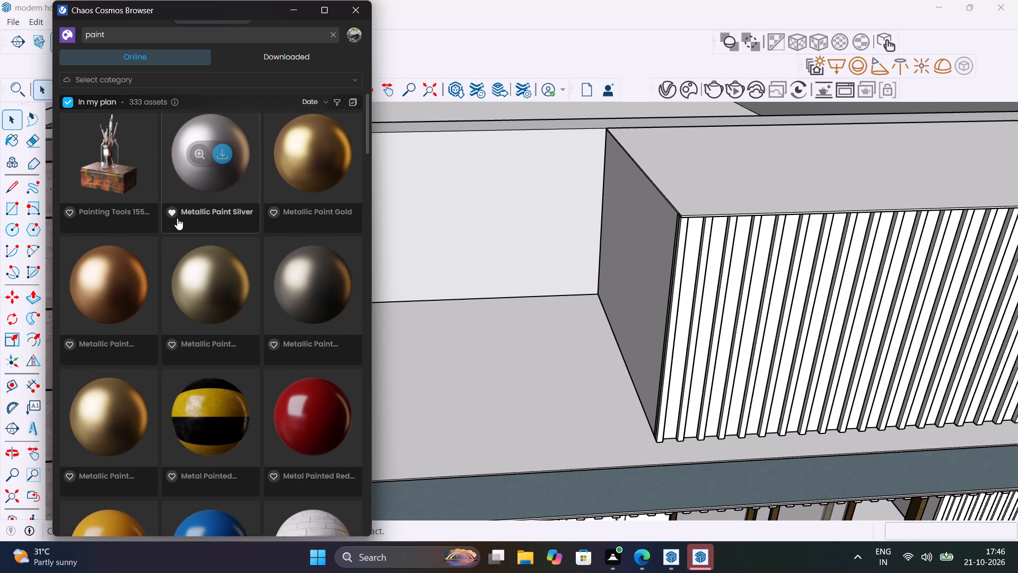
scroll(177, 218, "down", 8)
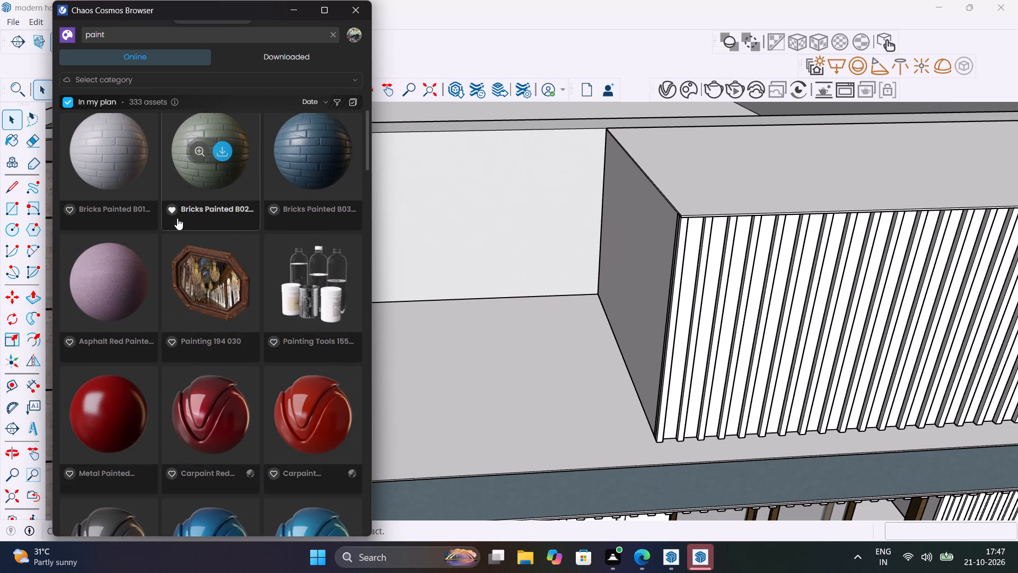
scroll(177, 218, "down", 3)
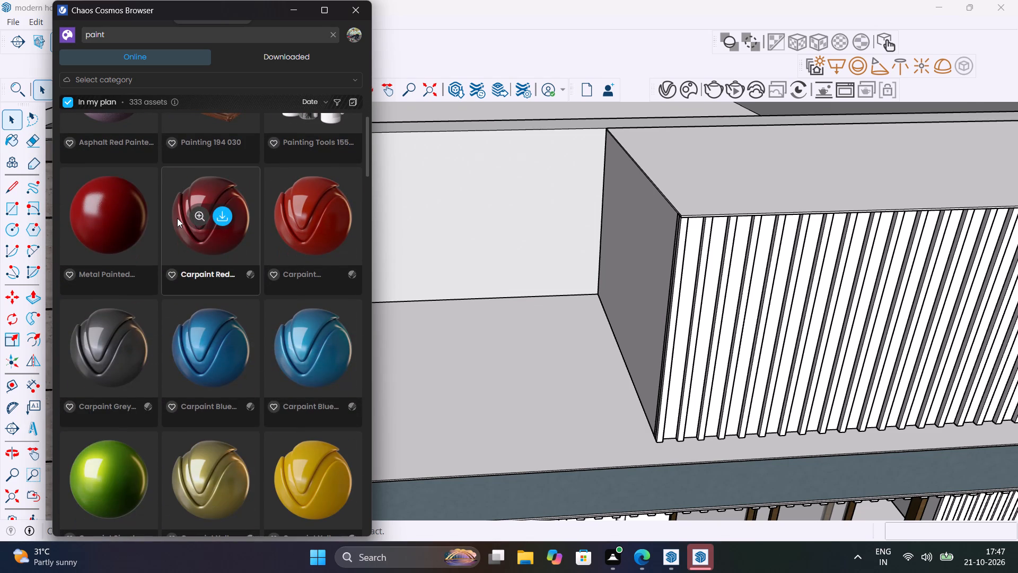
scroll(177, 218, "down", 13)
scroll(186, 254, "up", 3)
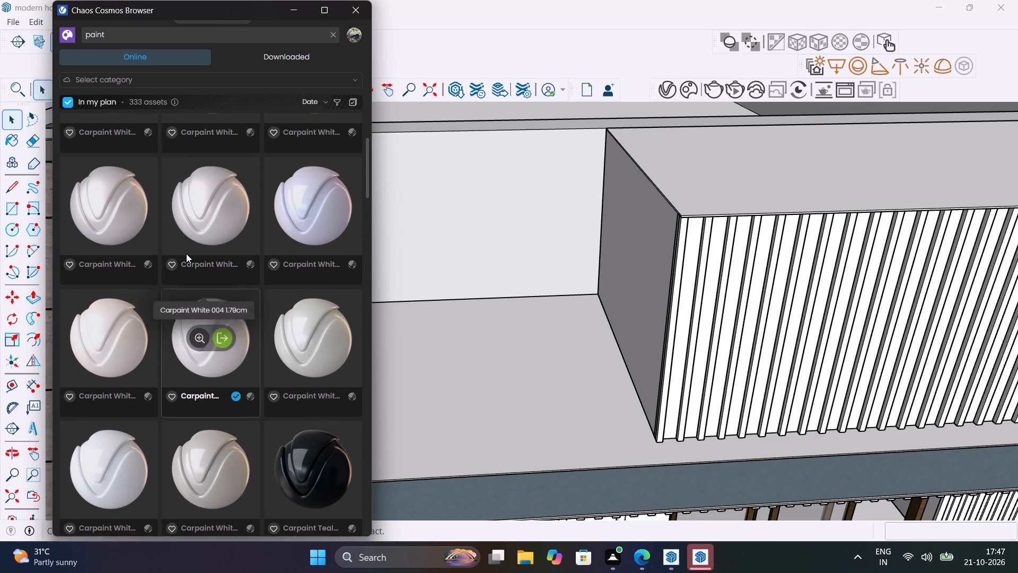
scroll(197, 252, "down", 9)
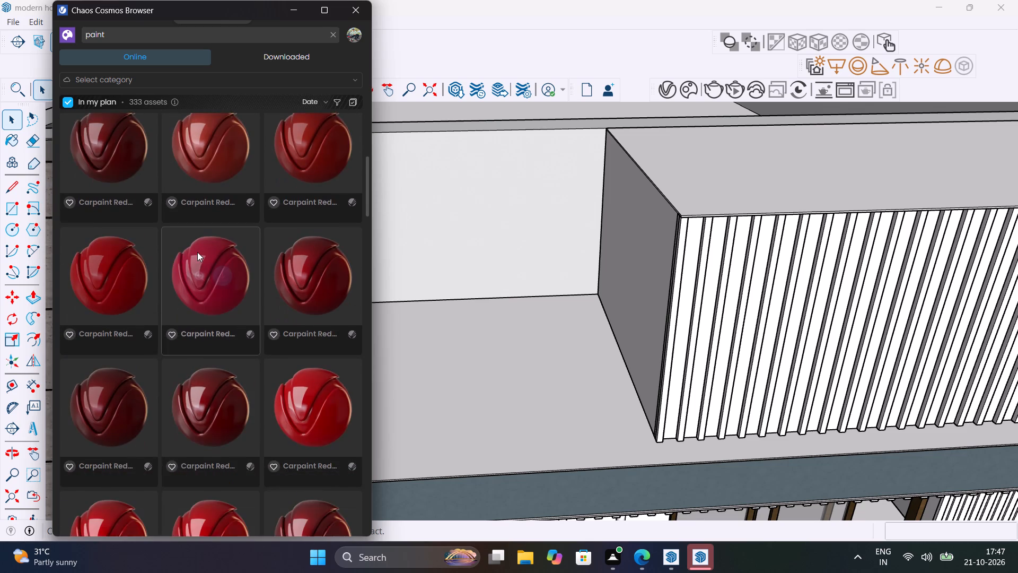
scroll(197, 252, "down", 17)
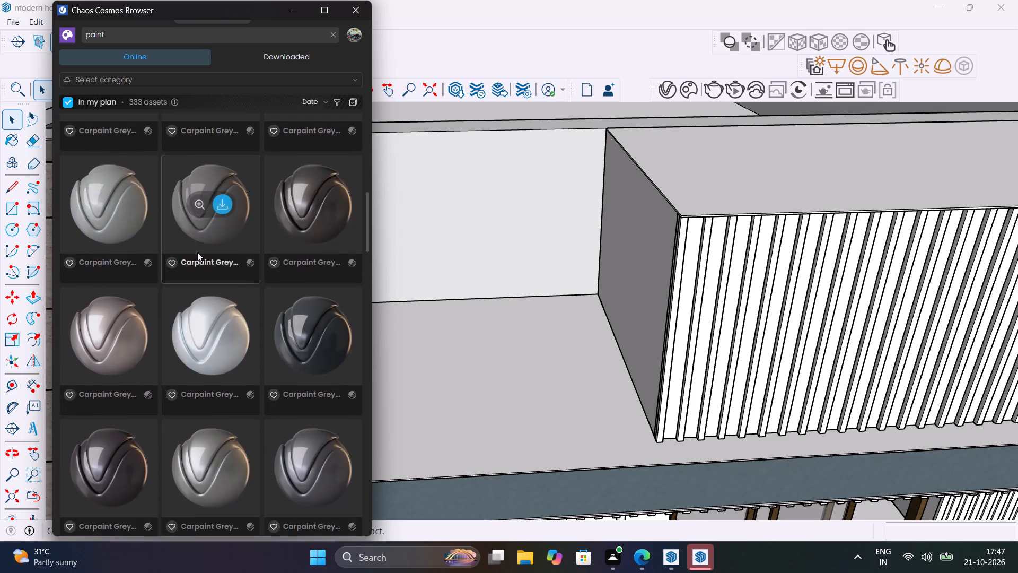
scroll(197, 252, "down", 12)
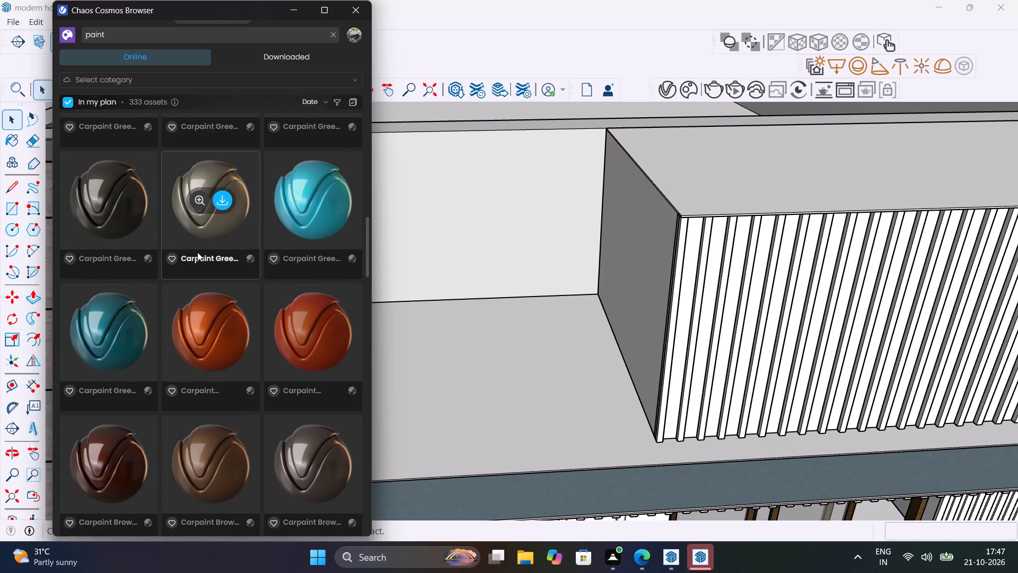
scroll(197, 252, "down", 5)
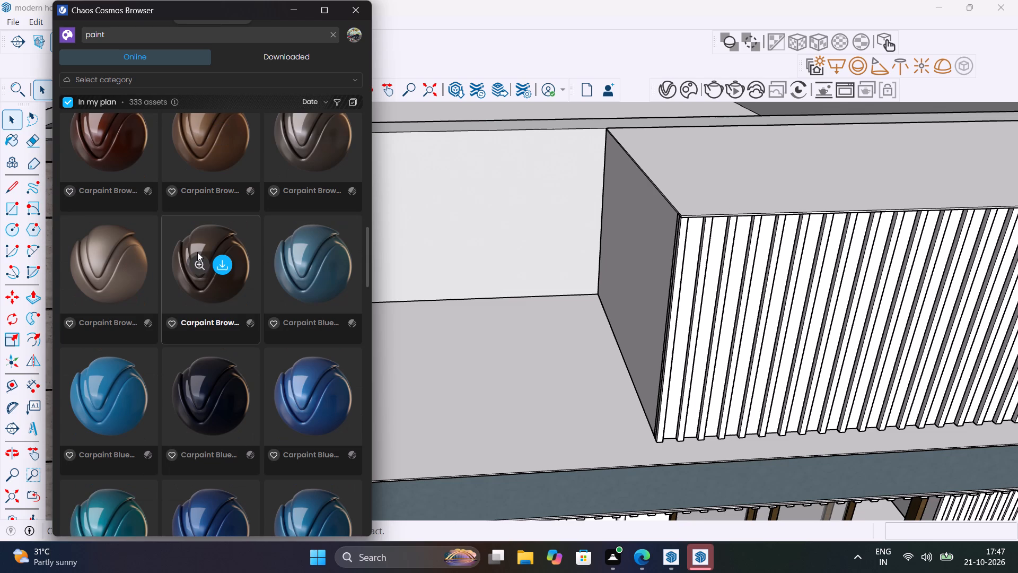
scroll(197, 252, "down", 2)
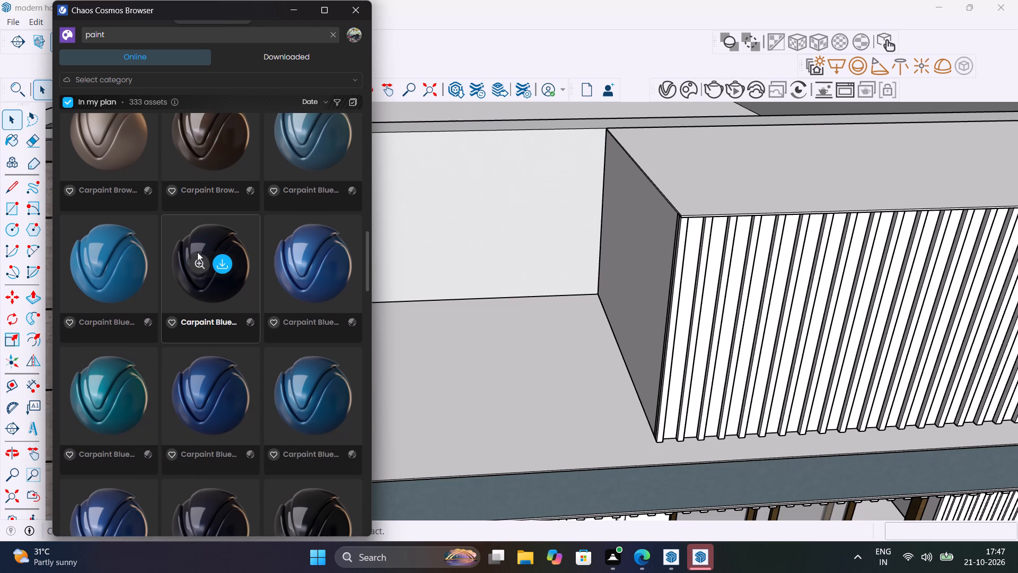
scroll(197, 252, "down", 9)
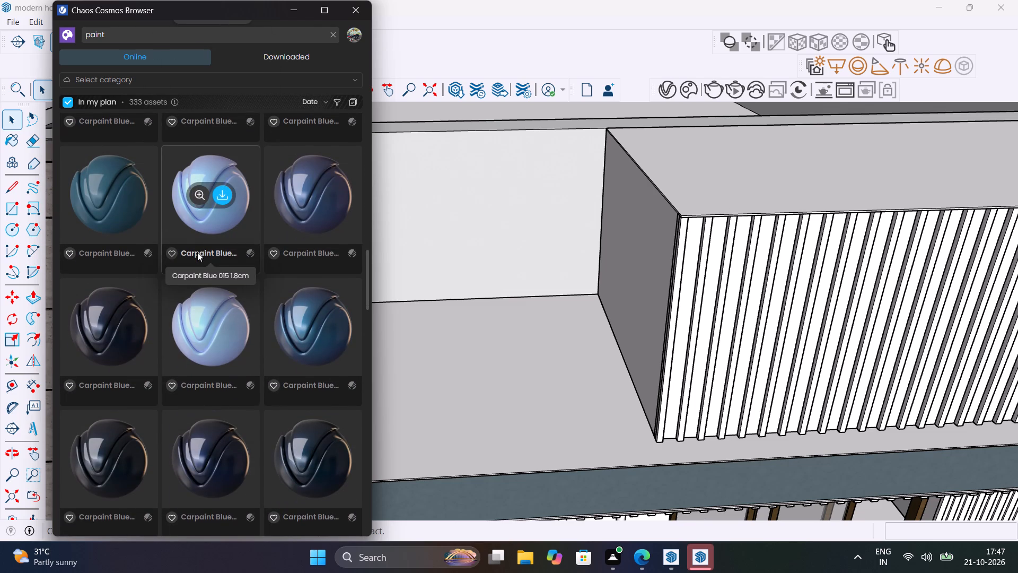
scroll(197, 252, "down", 5)
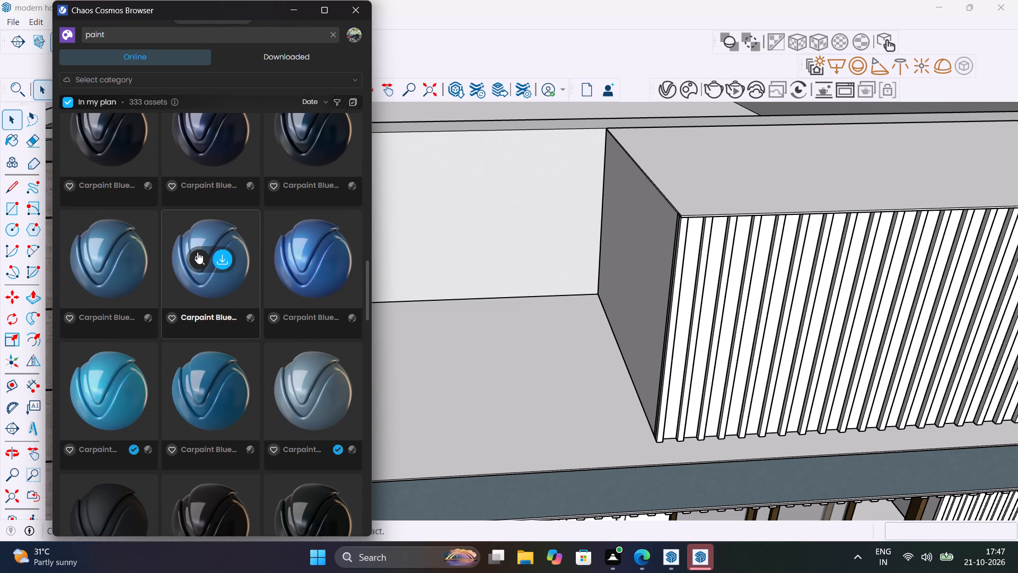
scroll(197, 252, "down", 4)
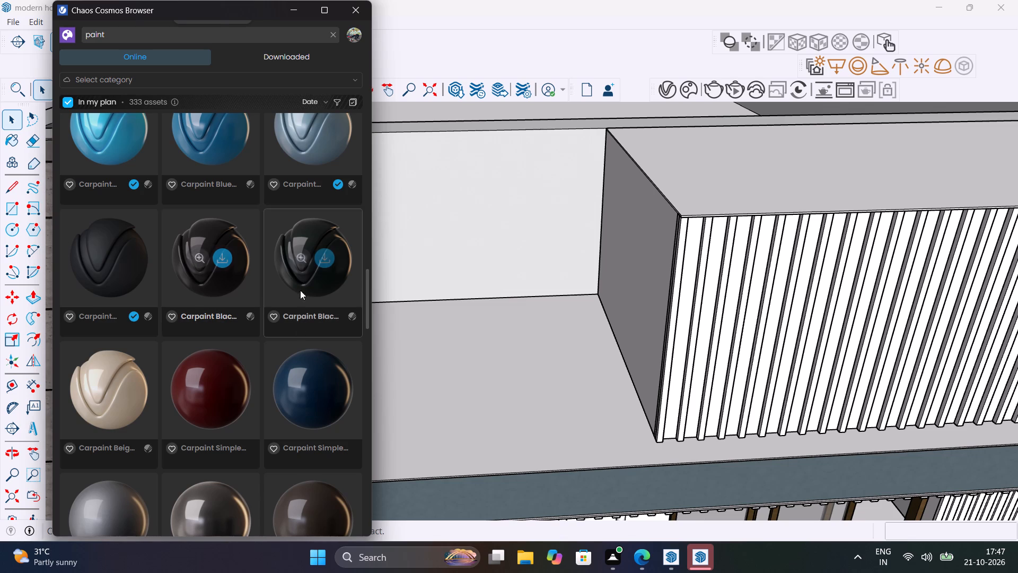
scroll(309, 379, "down", 12)
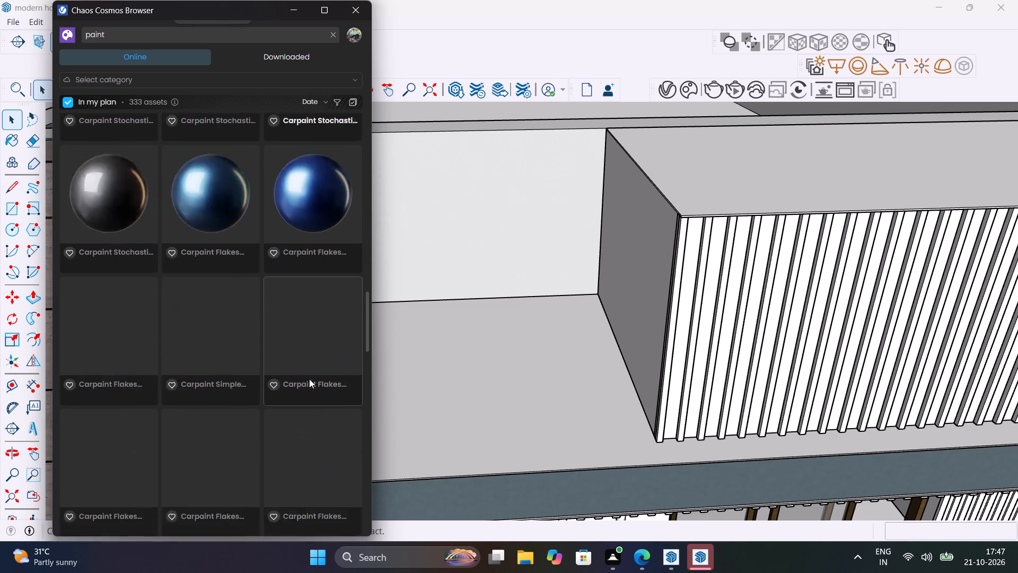
scroll(310, 351, "down", 9)
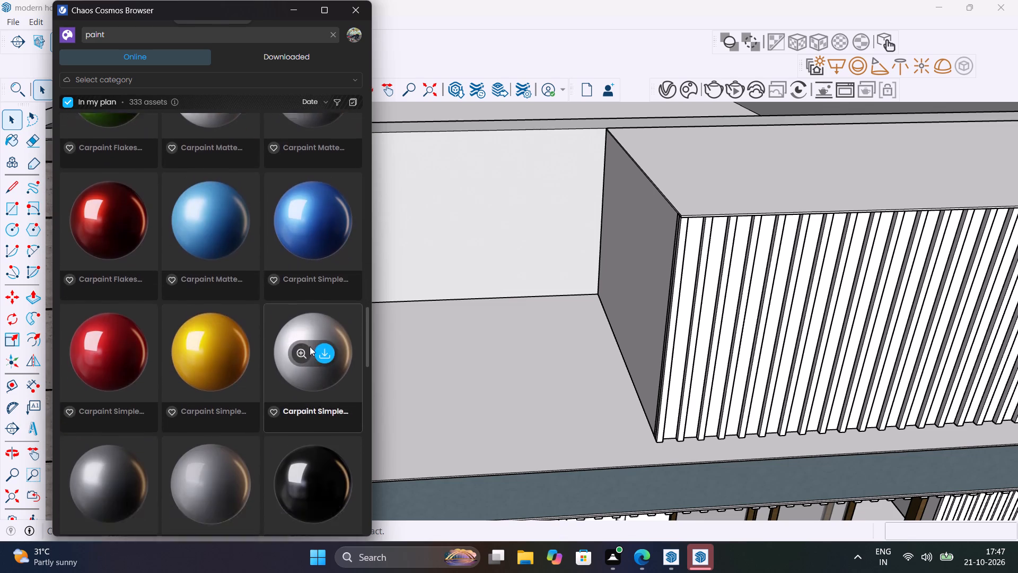
scroll(310, 346, "down", 19)
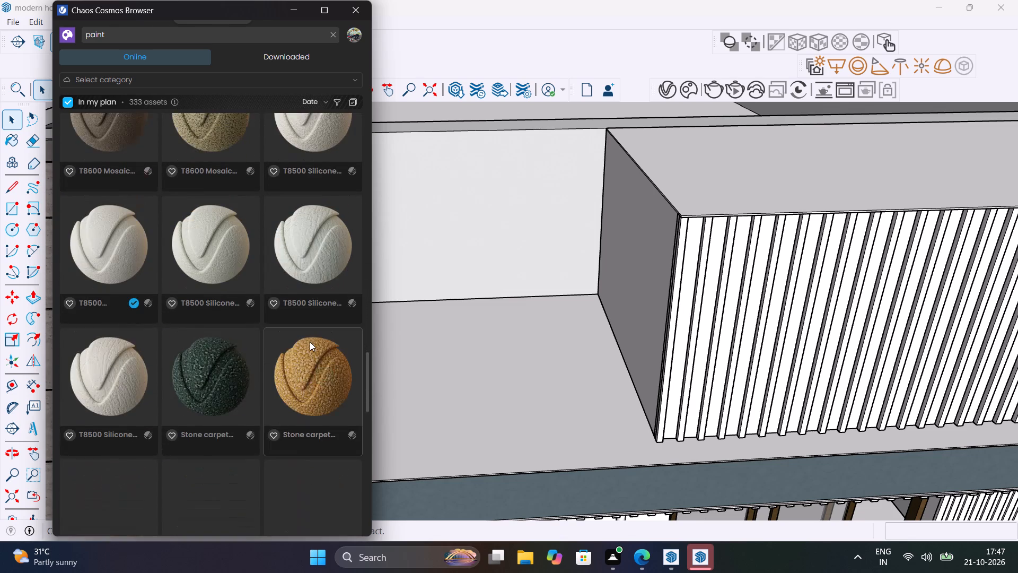
Look further through the online paint results, examining the stone carpet, car paint and Manhattan materials for a wall finish.
scroll(310, 342, "down", 7)
scroll(310, 342, "up", 1)
scroll(310, 342, "down", 10)
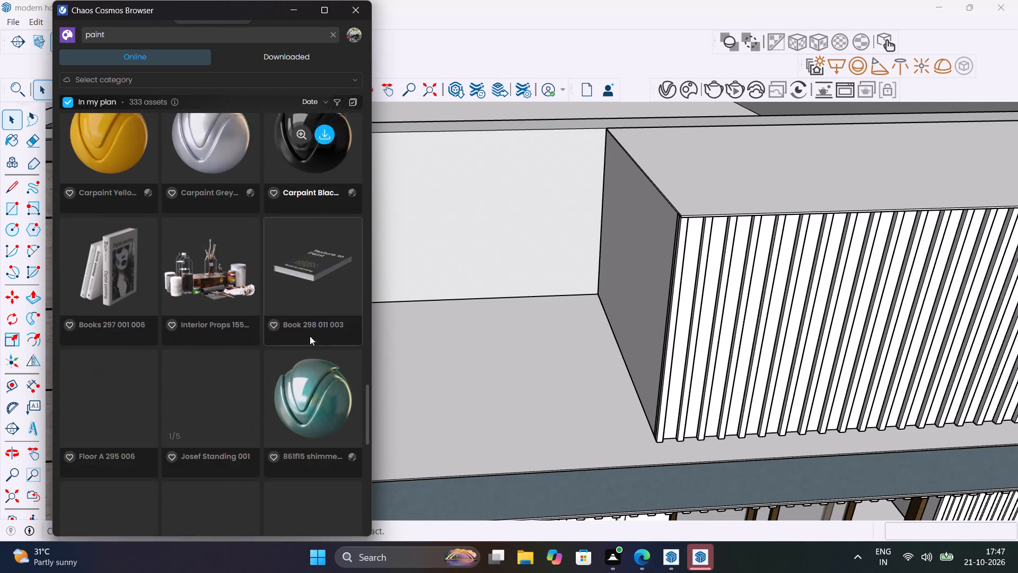
scroll(310, 336, "down", 6)
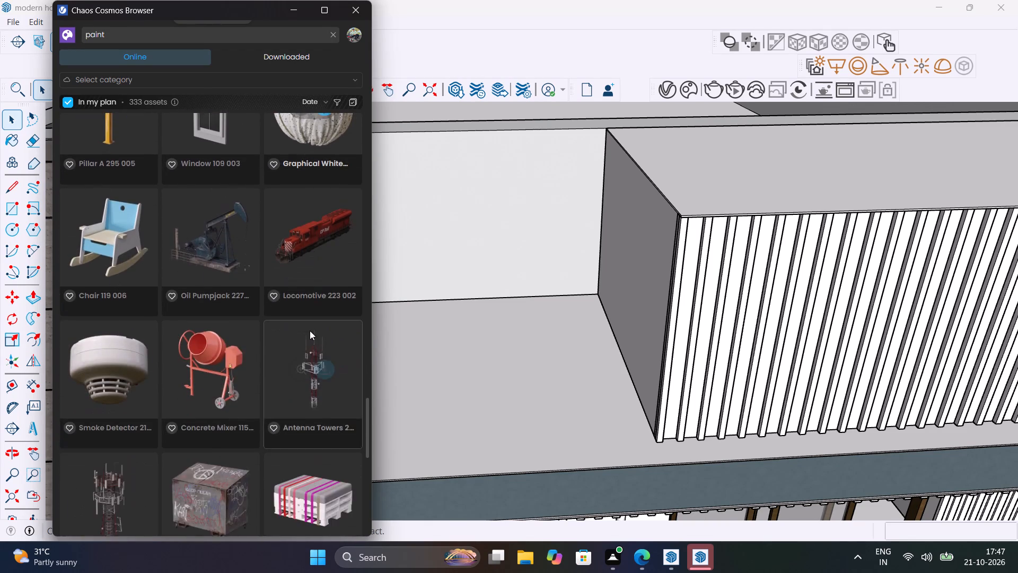
scroll(310, 331, "down", 18)
scroll(310, 331, "up", 5)
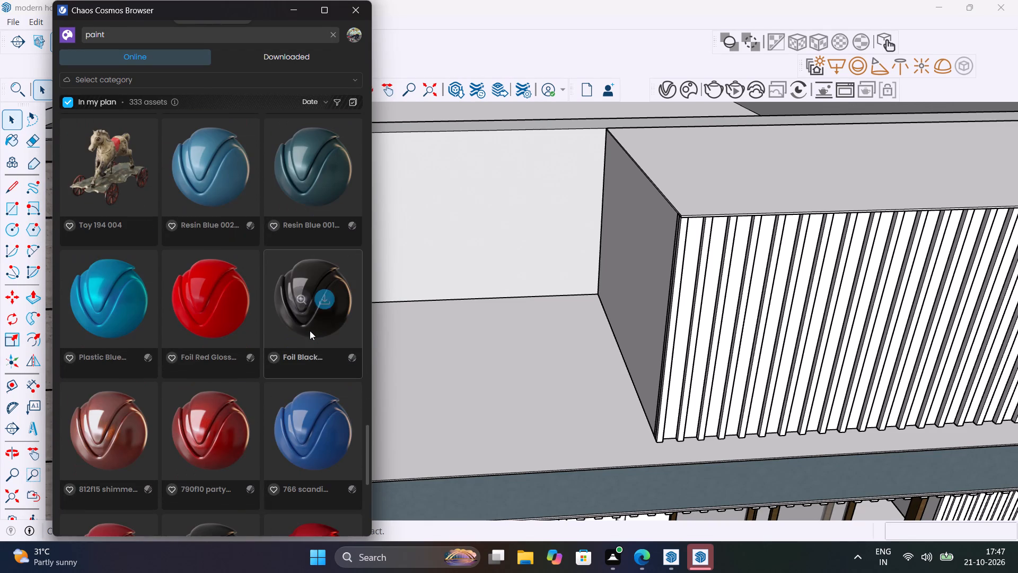
scroll(310, 331, "down", 3)
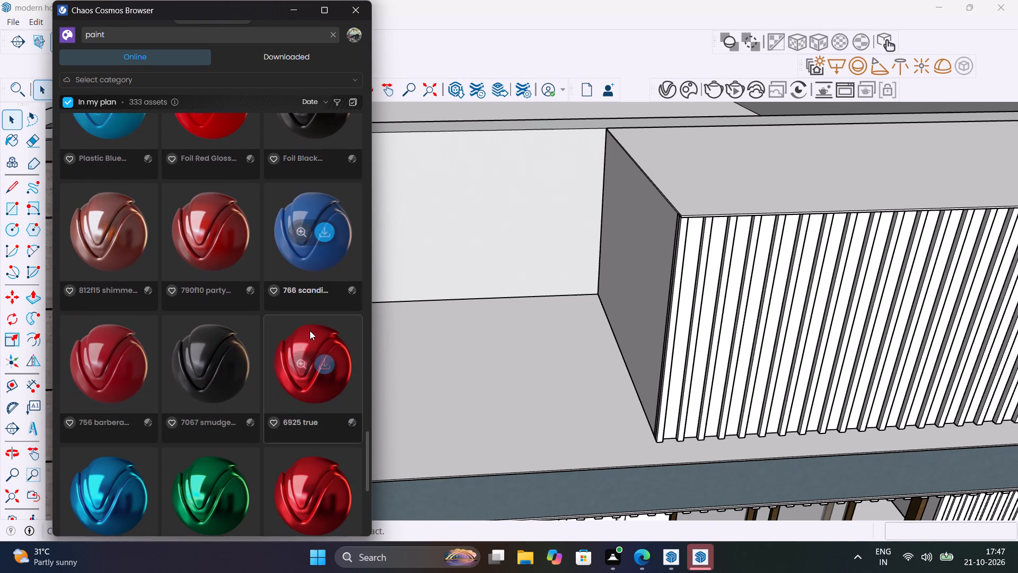
scroll(310, 331, "down", 20)
Browse back through the car paint, painted brick and metallic paint materials to compare finishes for the wall.
scroll(310, 331, "up", 20)
scroll(310, 331, "up", 20)
scroll(310, 331, "up", 14)
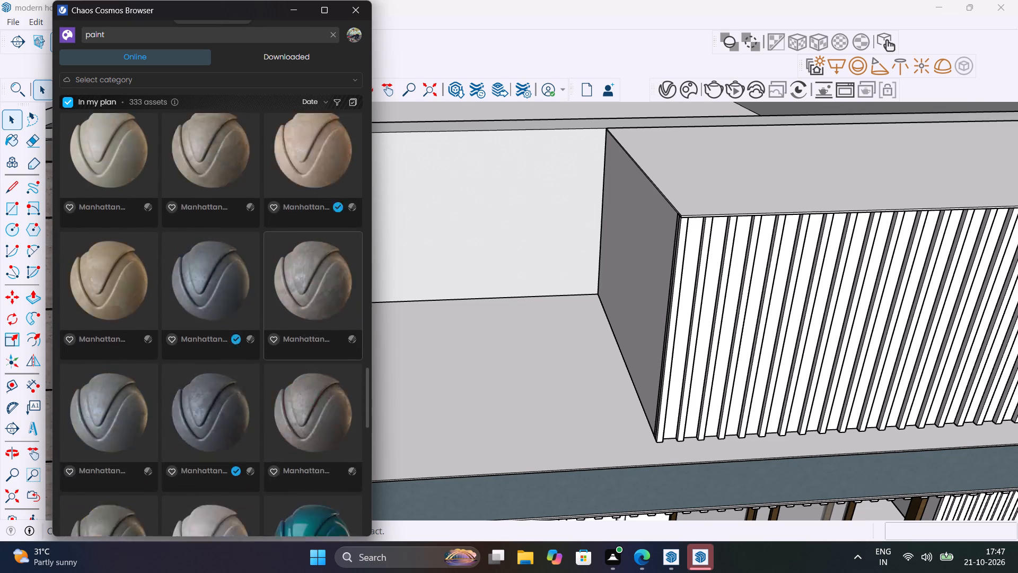
scroll(310, 330, "up", 20)
scroll(310, 330, "up", 20)
scroll(310, 330, "up", 3)
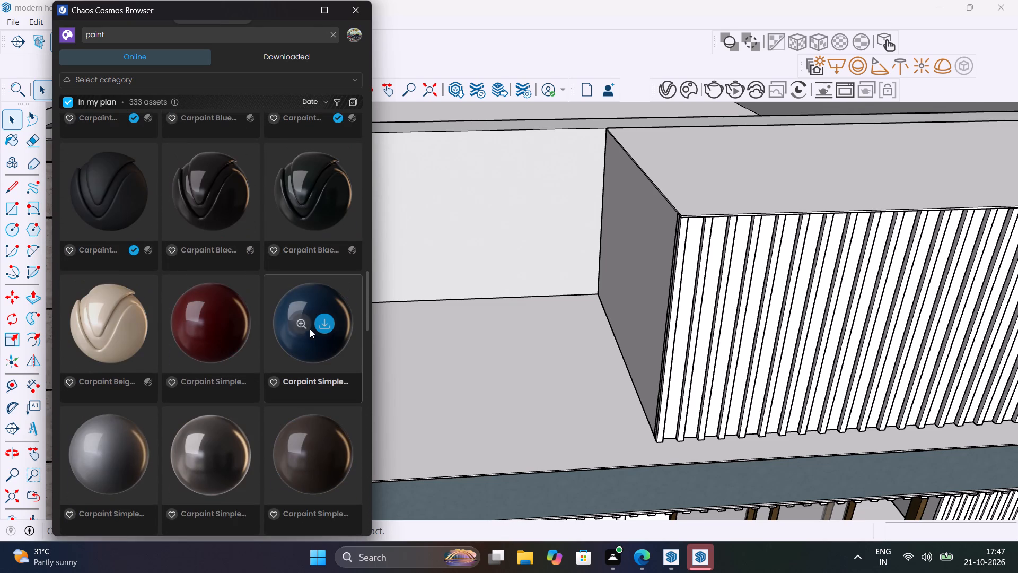
scroll(310, 329, "down", 4)
scroll(310, 329, "up", 2)
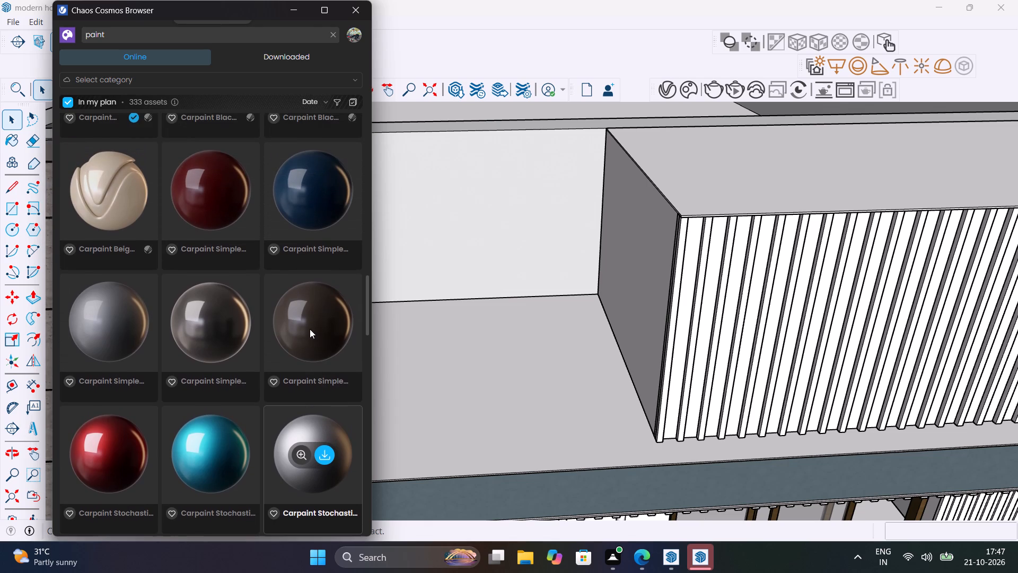
scroll(310, 329, "up", 4)
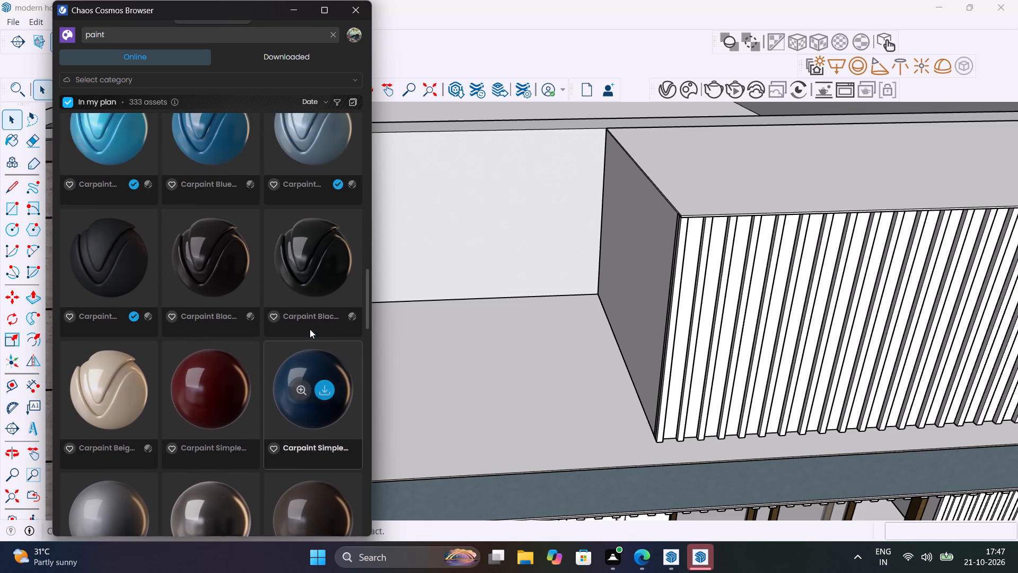
scroll(310, 329, "up", 5)
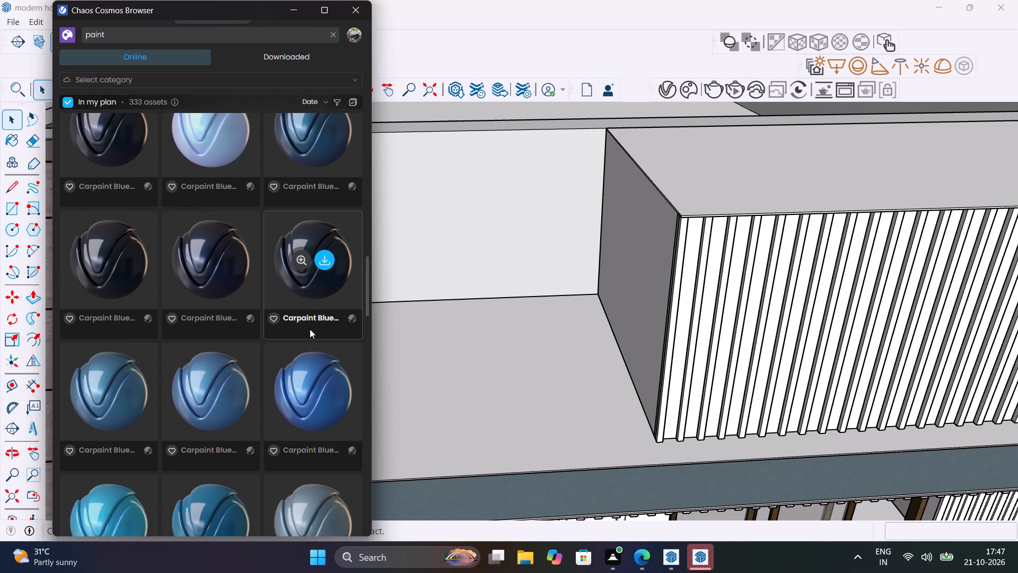
scroll(126, 271, "up", 1)
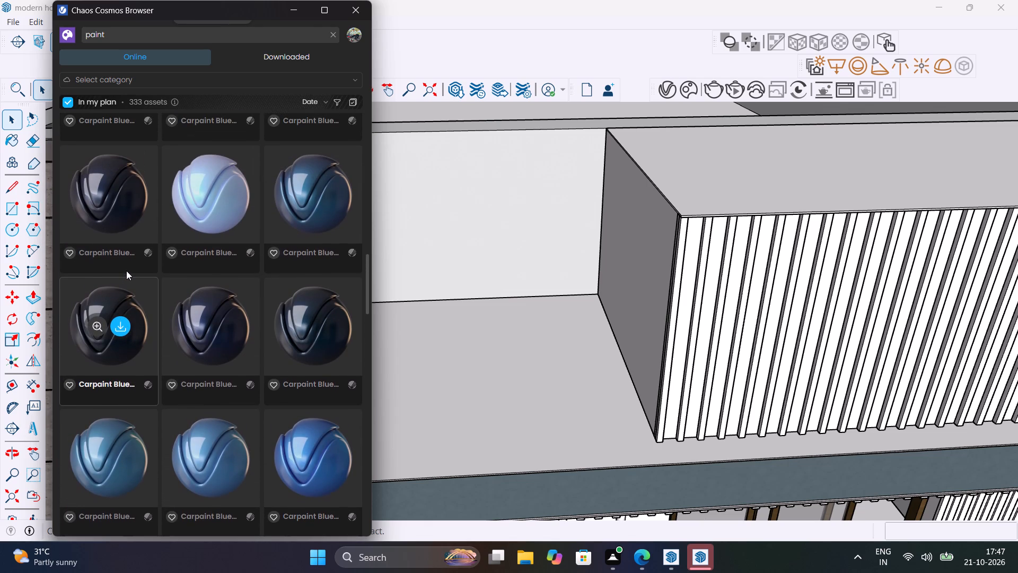
scroll(126, 271, "up", 4)
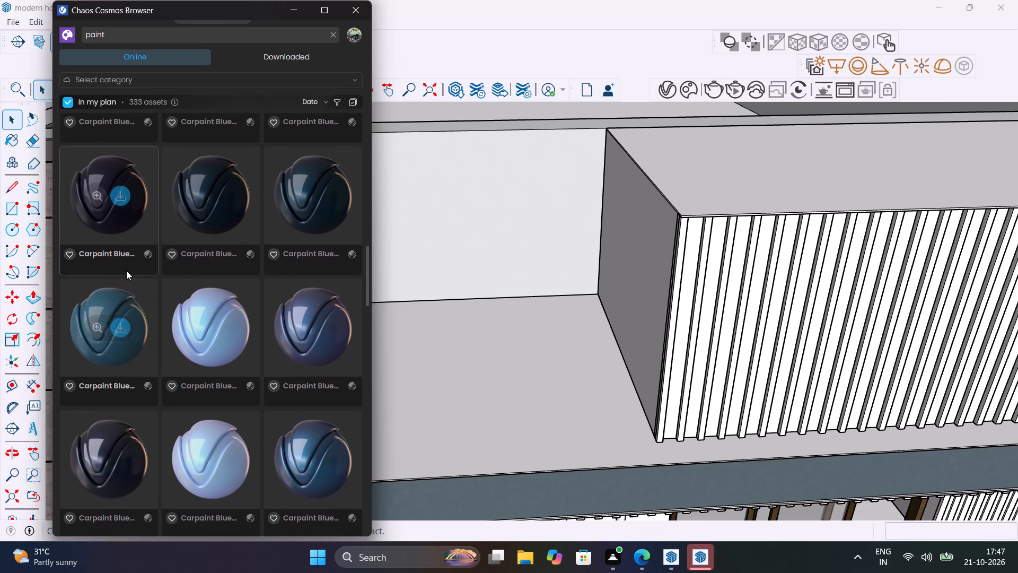
scroll(126, 271, "down", 1)
scroll(131, 260, "up", 4)
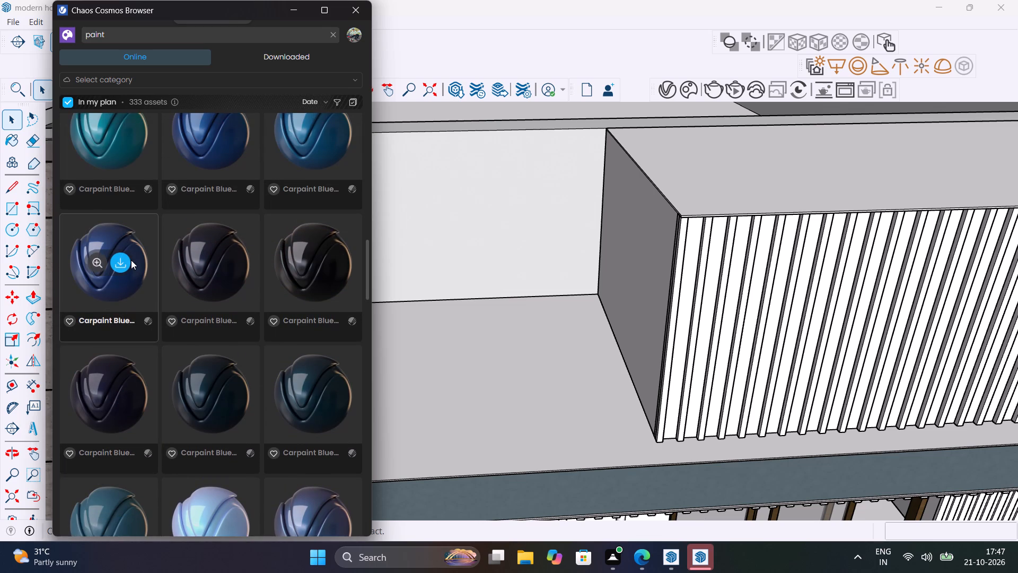
scroll(131, 260, "up", 2)
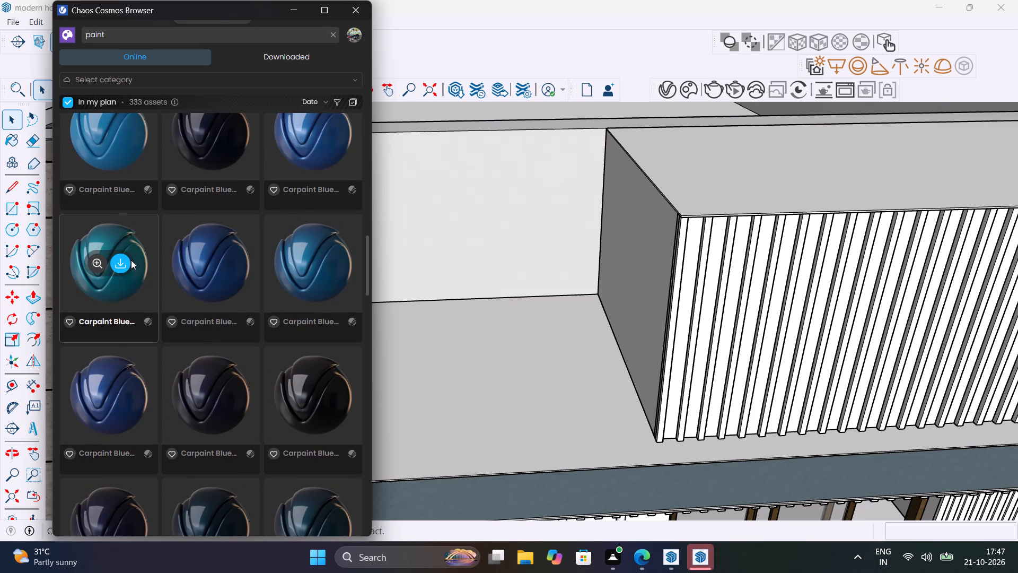
scroll(131, 260, "up", 3)
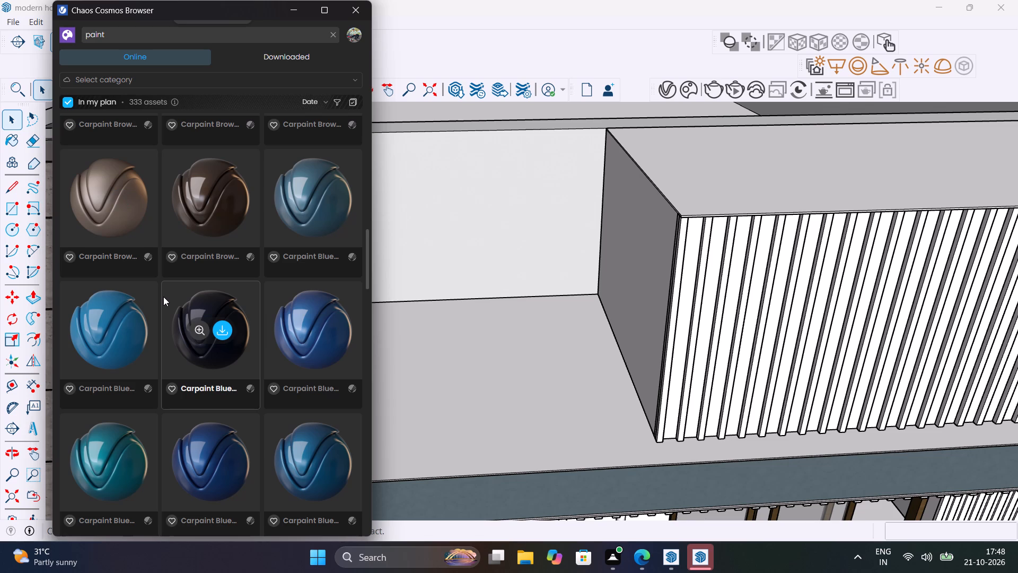
scroll(163, 297, "up", 3)
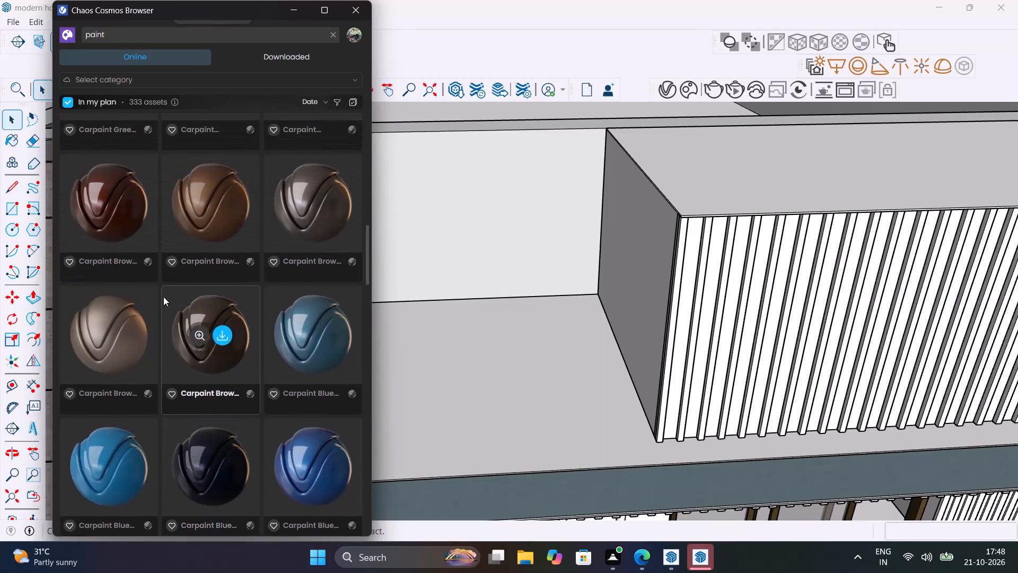
scroll(163, 297, "up", 6)
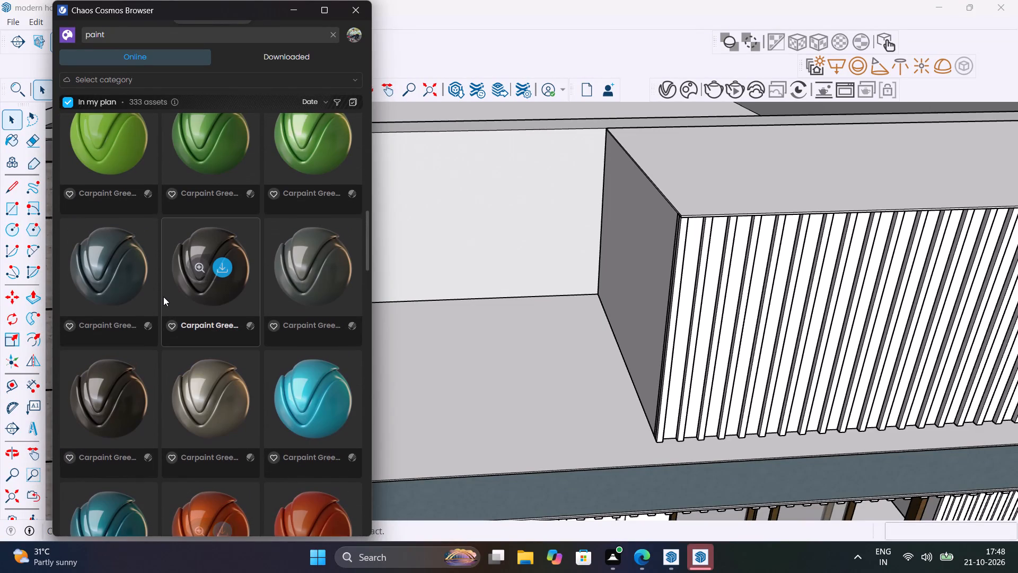
scroll(163, 297, "up", 1)
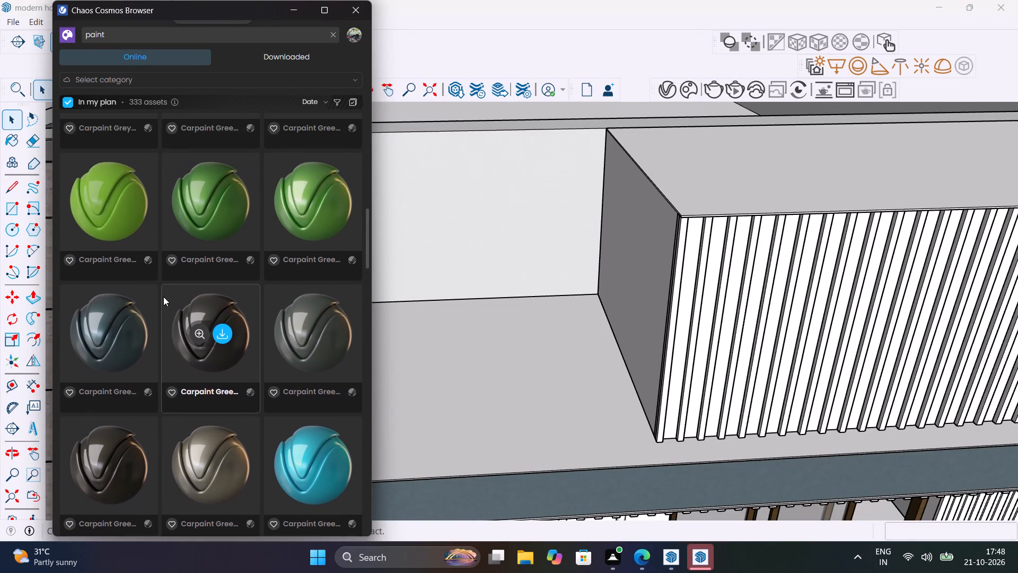
scroll(163, 297, "up", 5)
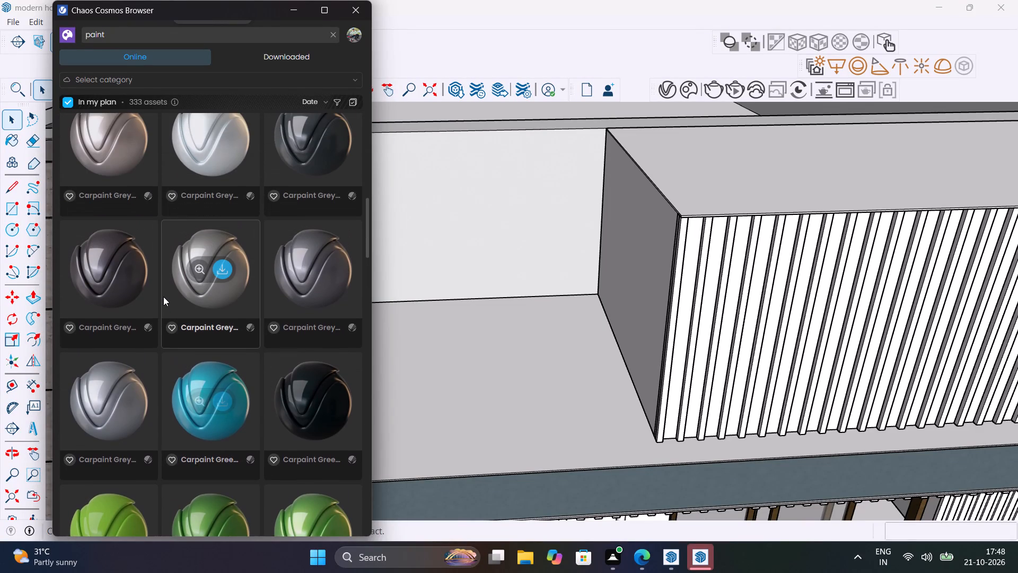
scroll(163, 297, "up", 5)
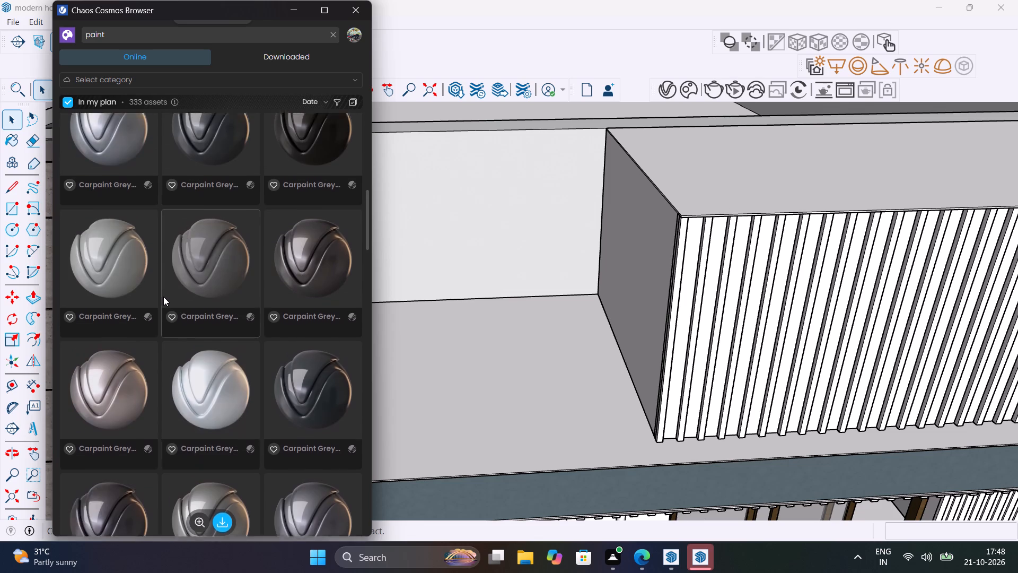
scroll(163, 297, "up", 9)
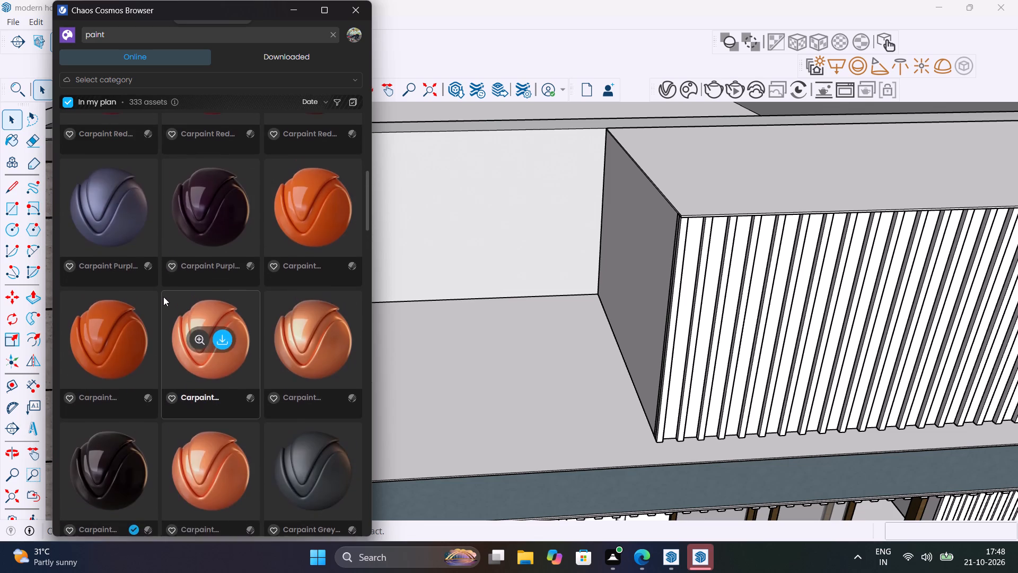
scroll(163, 297, "up", 13)
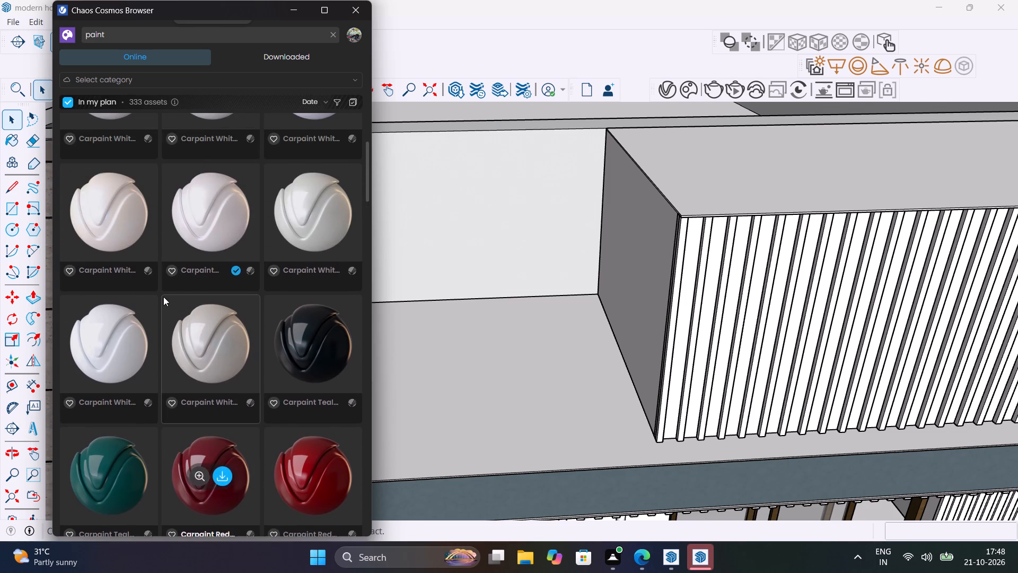
scroll(163, 297, "up", 10)
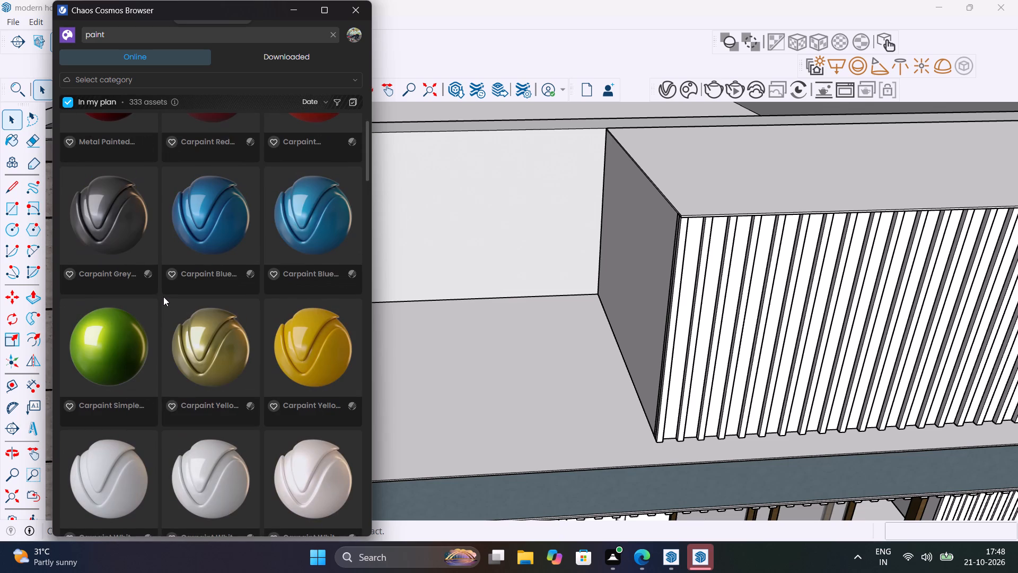
scroll(163, 297, "up", 5)
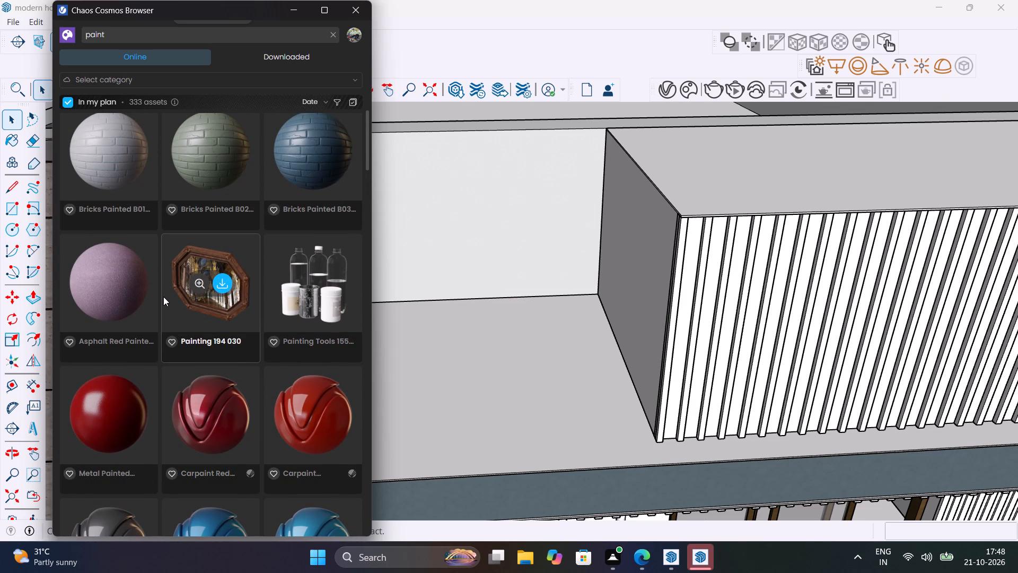
scroll(163, 297, "up", 2)
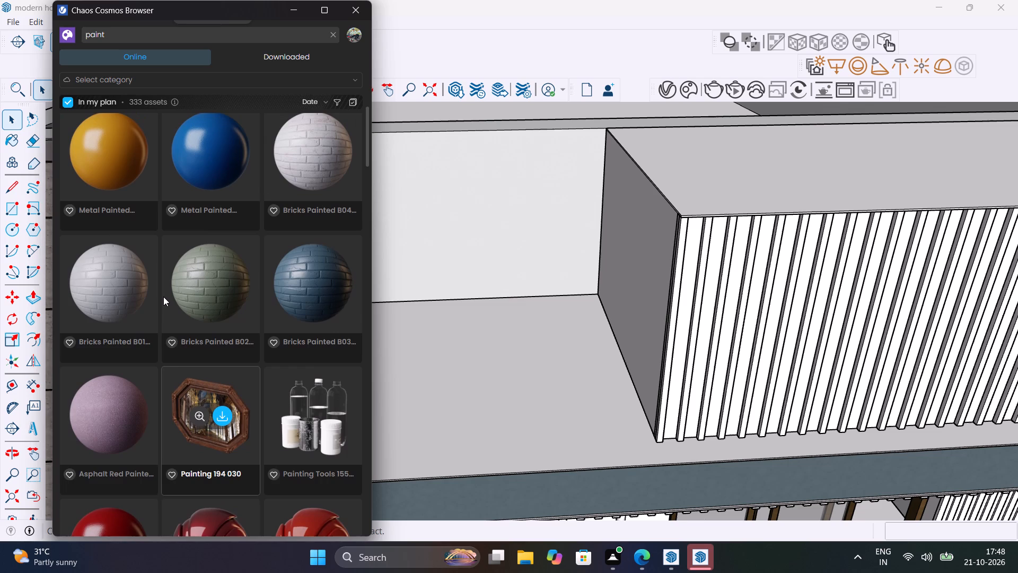
scroll(163, 297, "up", 3)
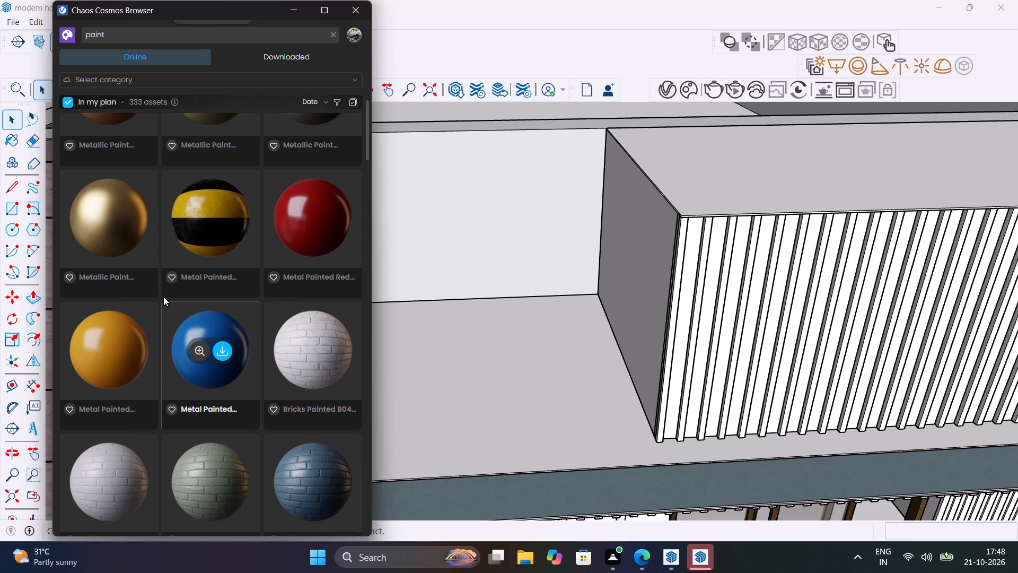
scroll(163, 297, "up", 2)
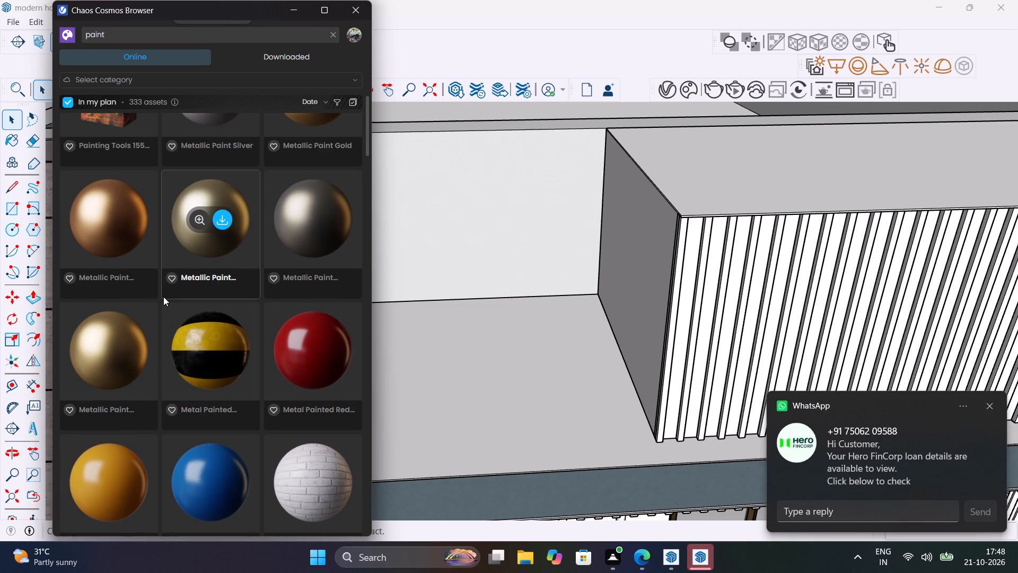
scroll(163, 297, "up", 1)
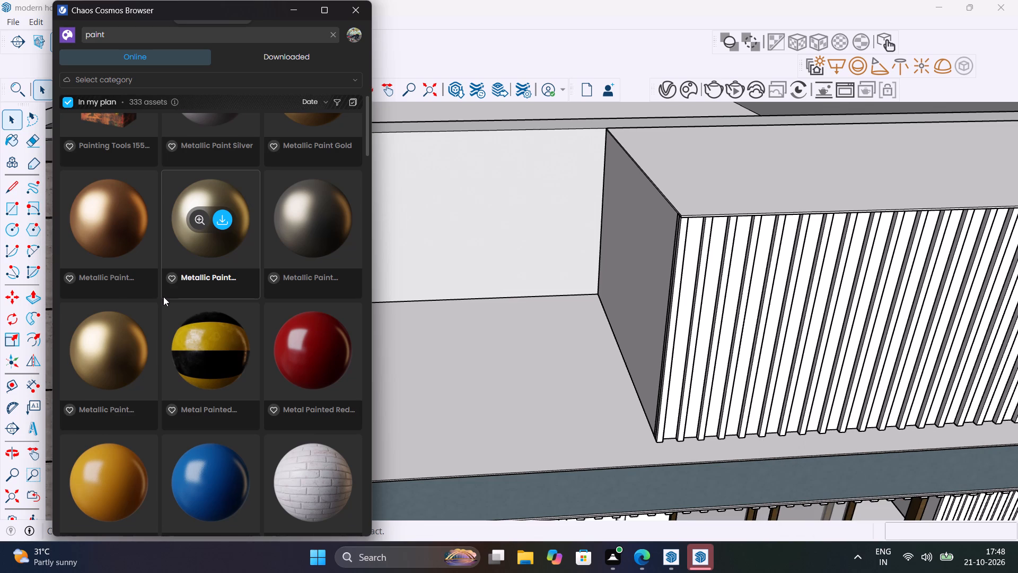
Find the wall paint materials and import Wall Paint Dusk Blue Satin 300cm into the model.
scroll(163, 297, "up", 6)
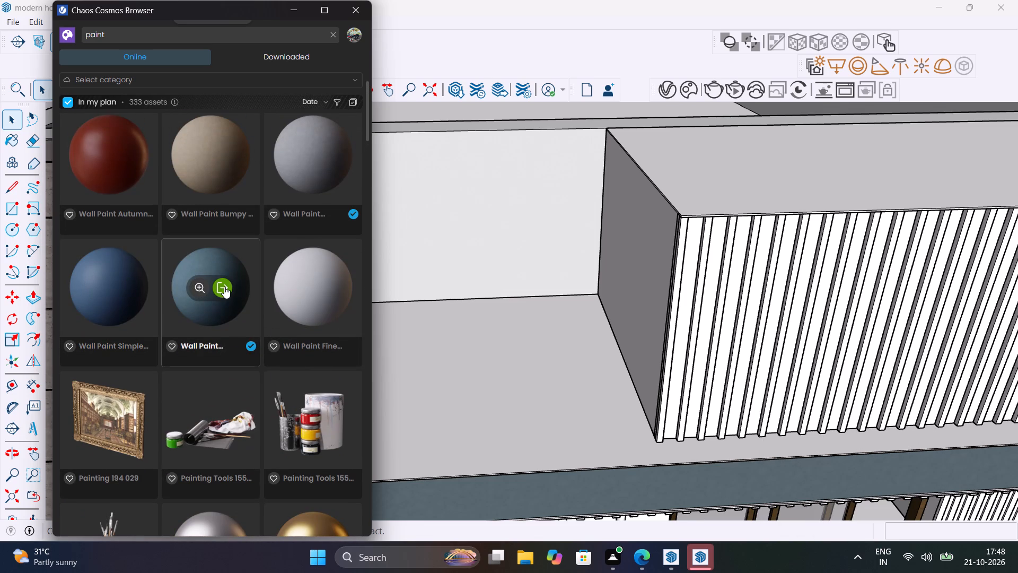
scroll(224, 286, "up", 6)
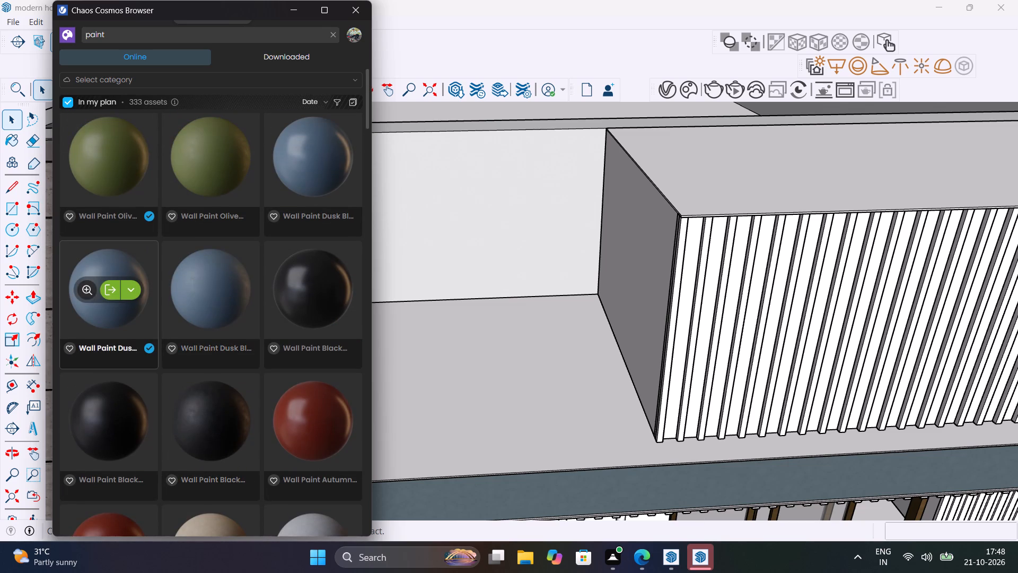
scroll(289, 185, "up", 3)
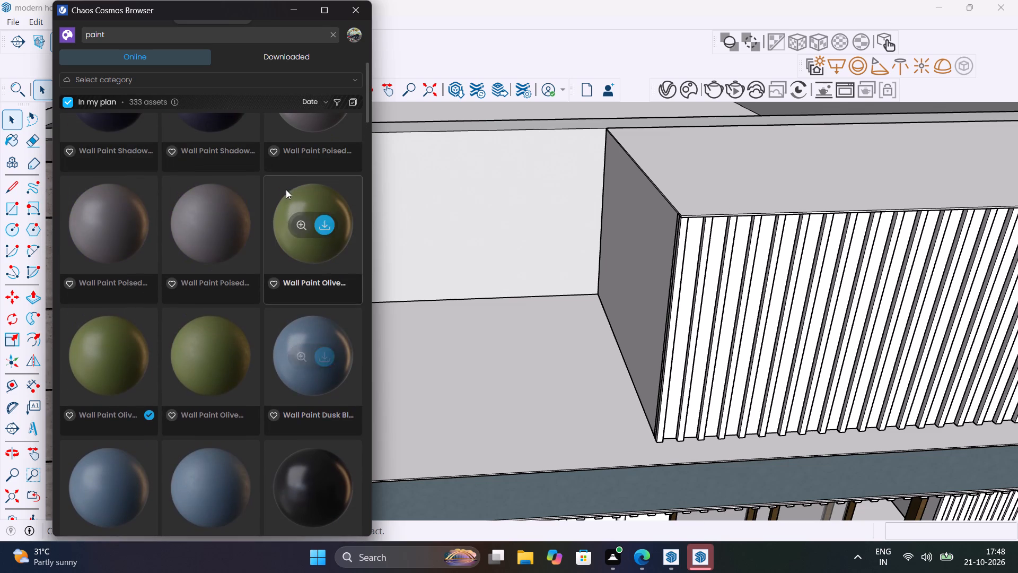
scroll(270, 320, "down", 4)
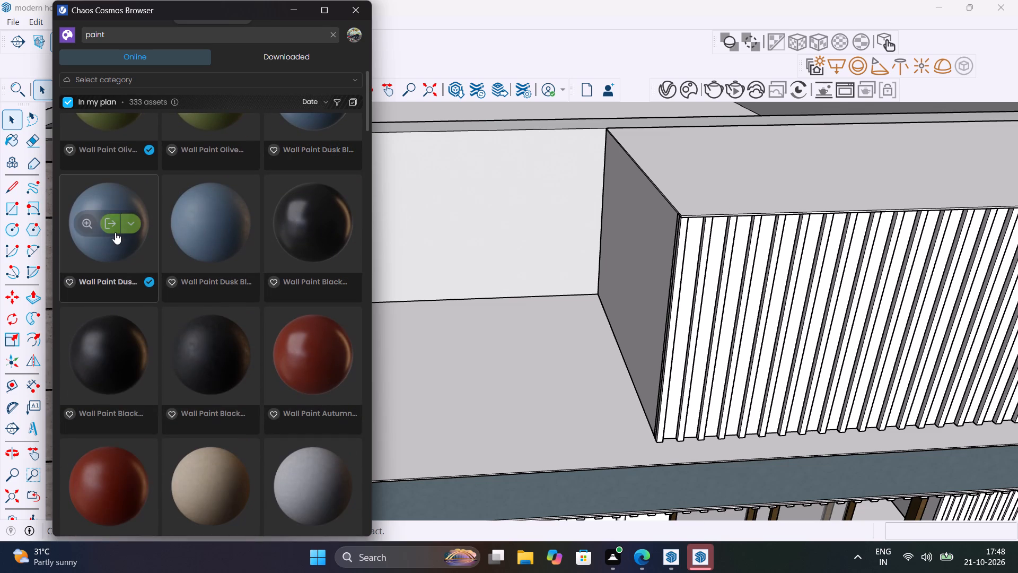
left_click(107, 222)
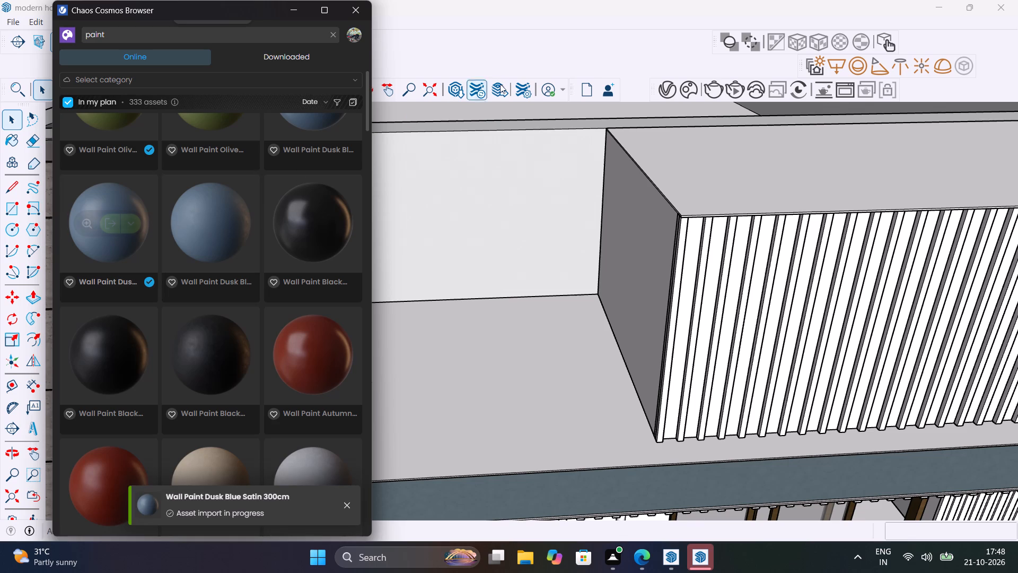
Apply Wall Paint Dusk Blue Satin 300cm to the white upper wall face between the wood slats and the fluted box.
left_click(672, 88)
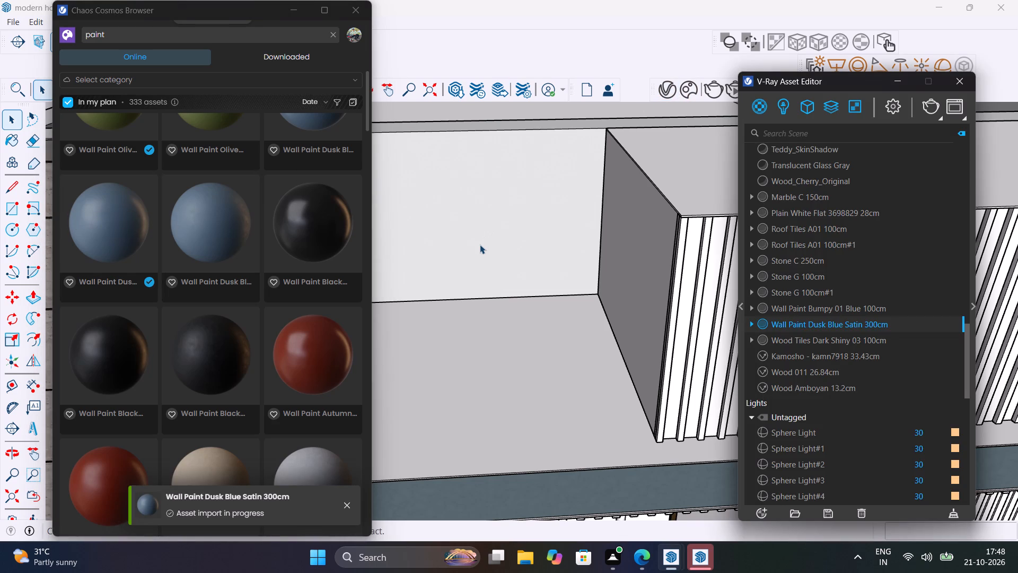
middle_click_drag(480, 245, 560, 317)
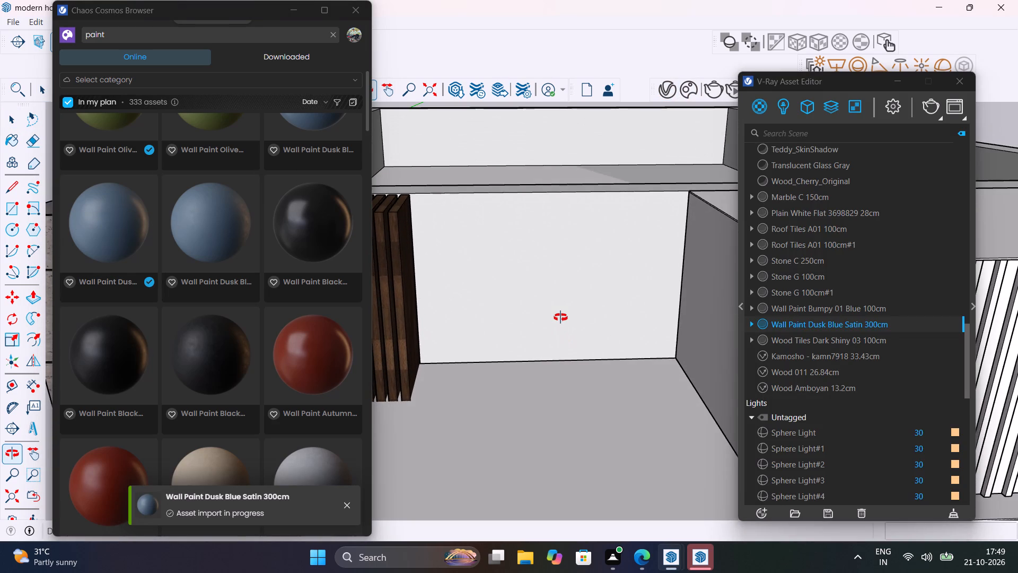
middle_click_drag(560, 317, 591, 344)
left_click(573, 314)
double_click(573, 314)
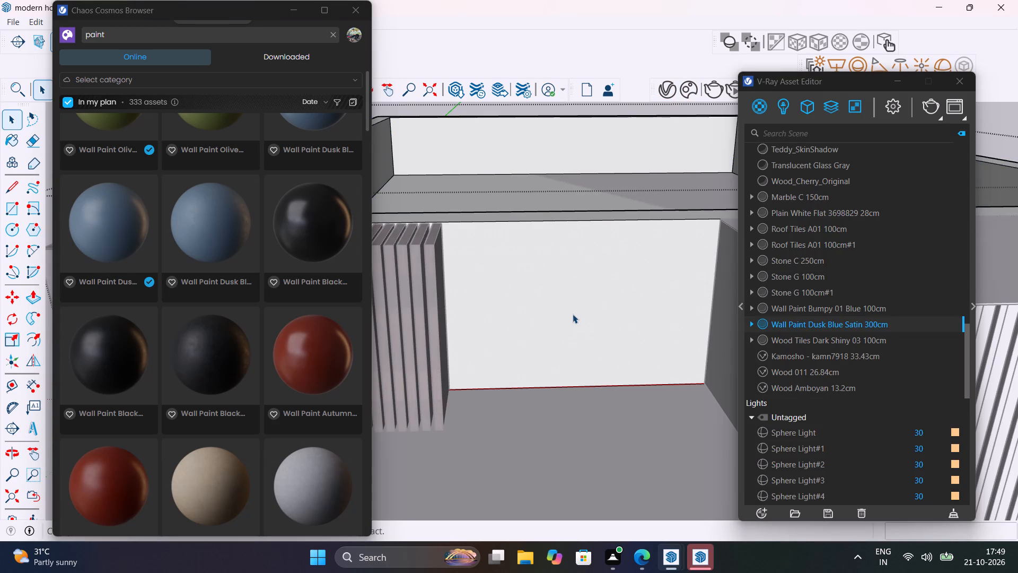
left_click(573, 314)
left_click(573, 314)
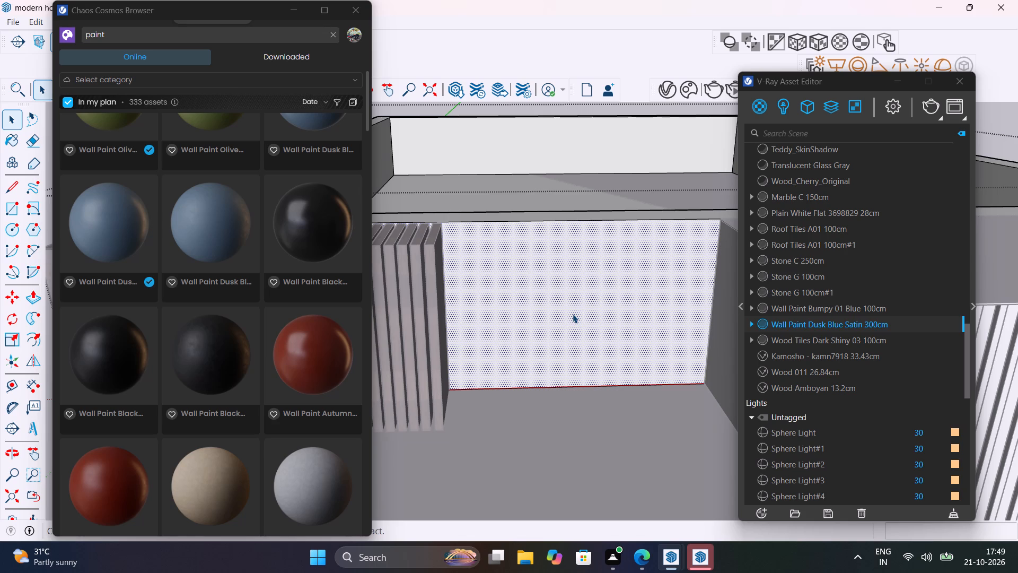
double_click(573, 314)
left_click(573, 314)
double_click(573, 314)
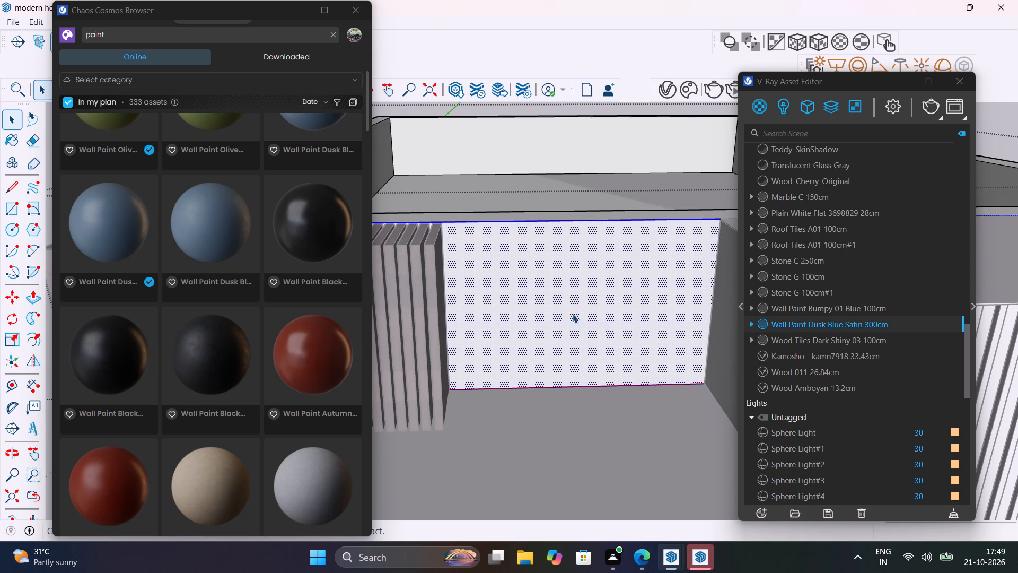
left_click(573, 314)
left_click(573, 314)
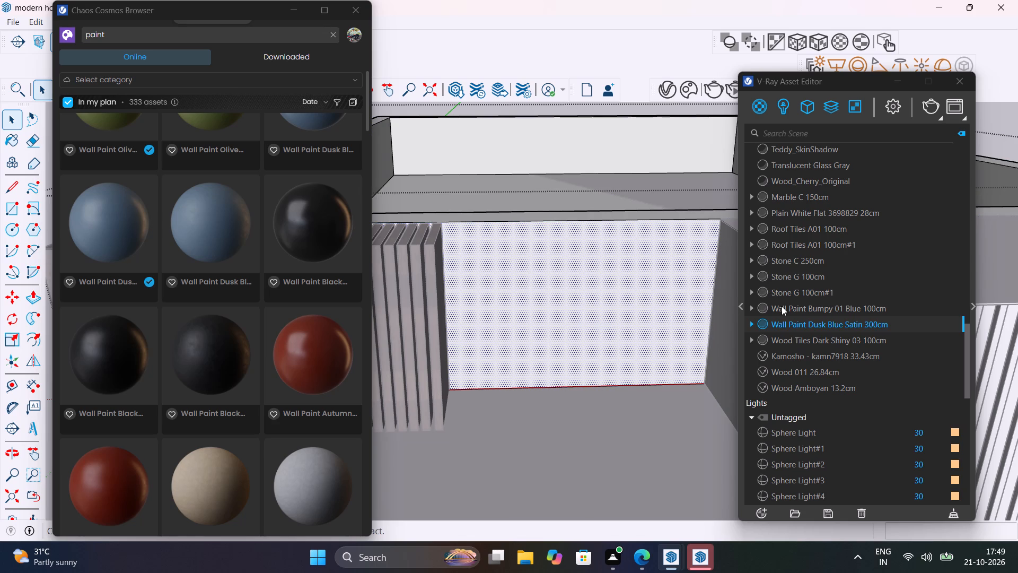
right_click(792, 320)
left_click(811, 345)
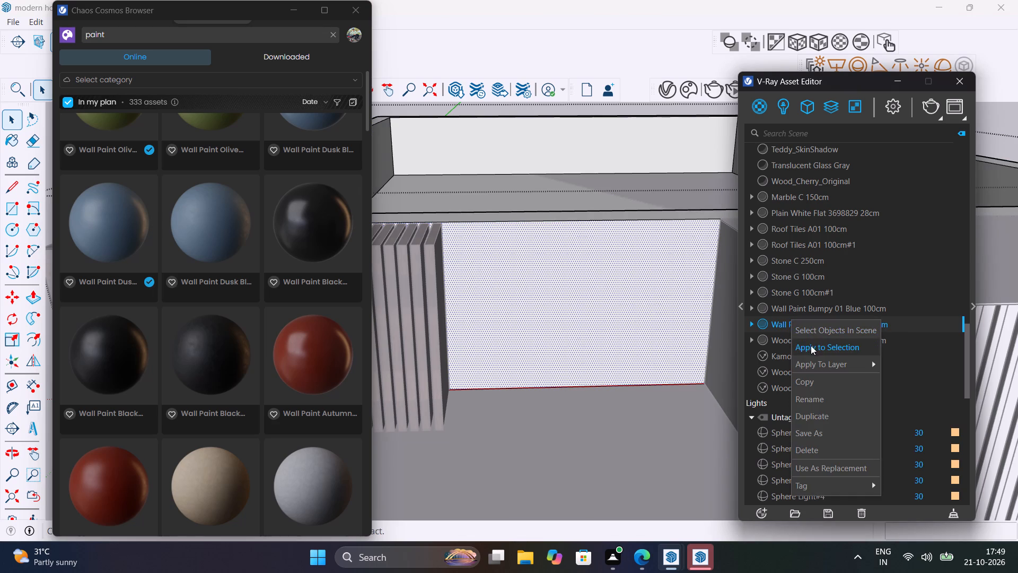
scroll(632, 304, "down", 12)
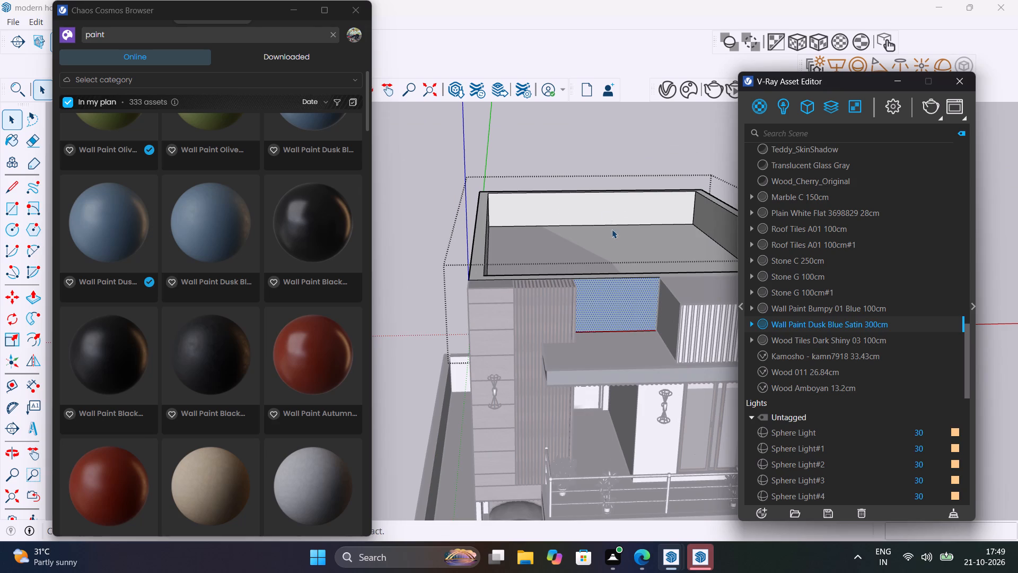
key("space")
left_click(596, 150)
Render the front view in V-Ray and examine the painted upper wall up close, stopping the render when done.
middle_click_drag(613, 320, 523, 192, "shift")
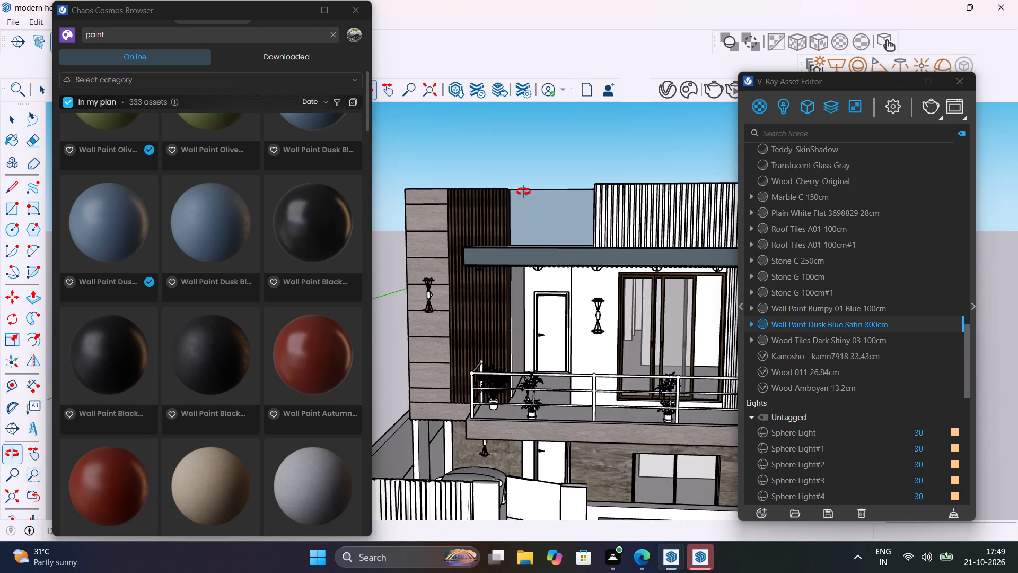
middle_click_drag(523, 192, 560, 259, "shift")
scroll(586, 285, "down", 4)
middle_click_drag(615, 324, 567, 237, "shift")
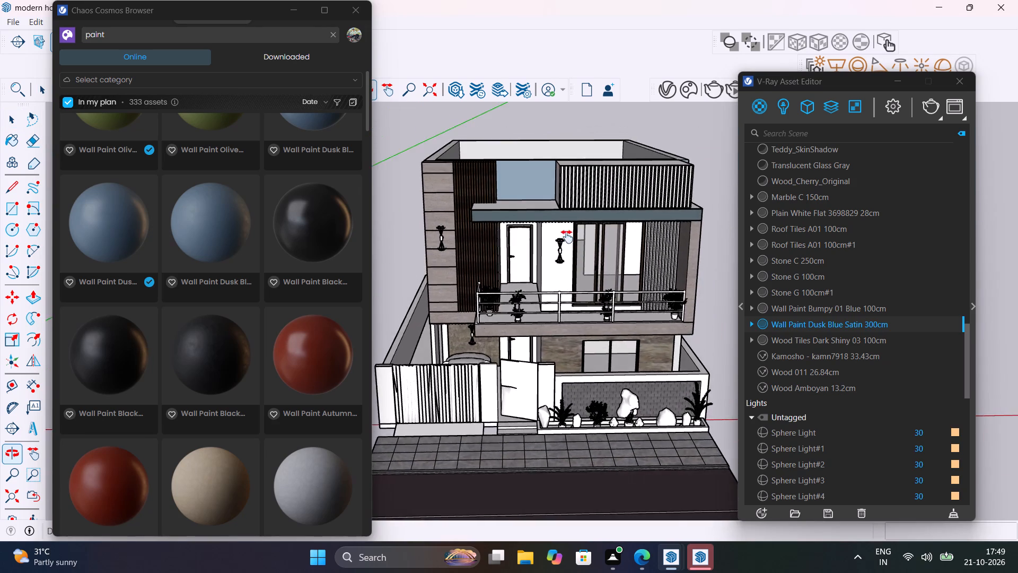
middle_click_drag(567, 237, 577, 253, "shift")
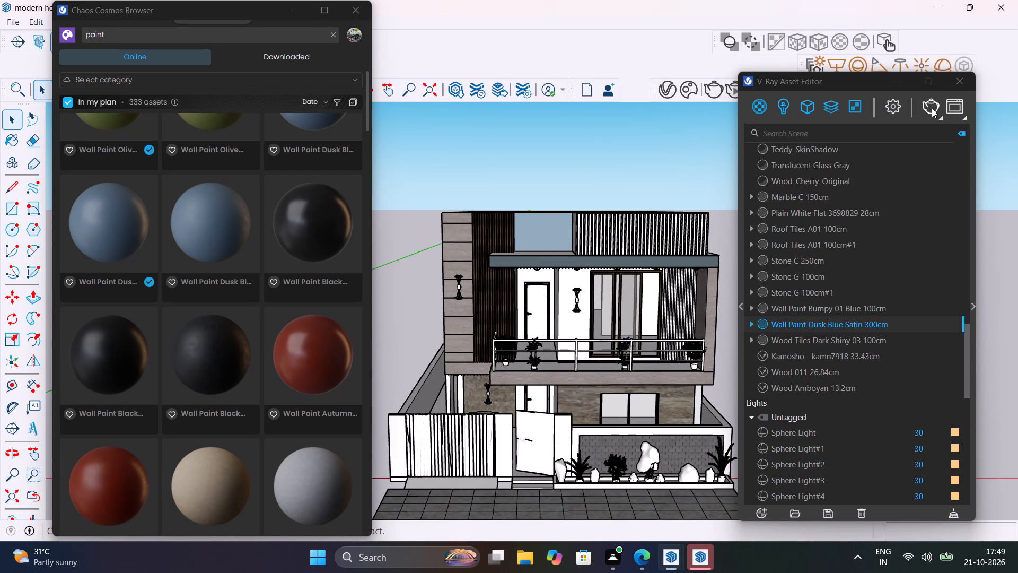
left_click(932, 108)
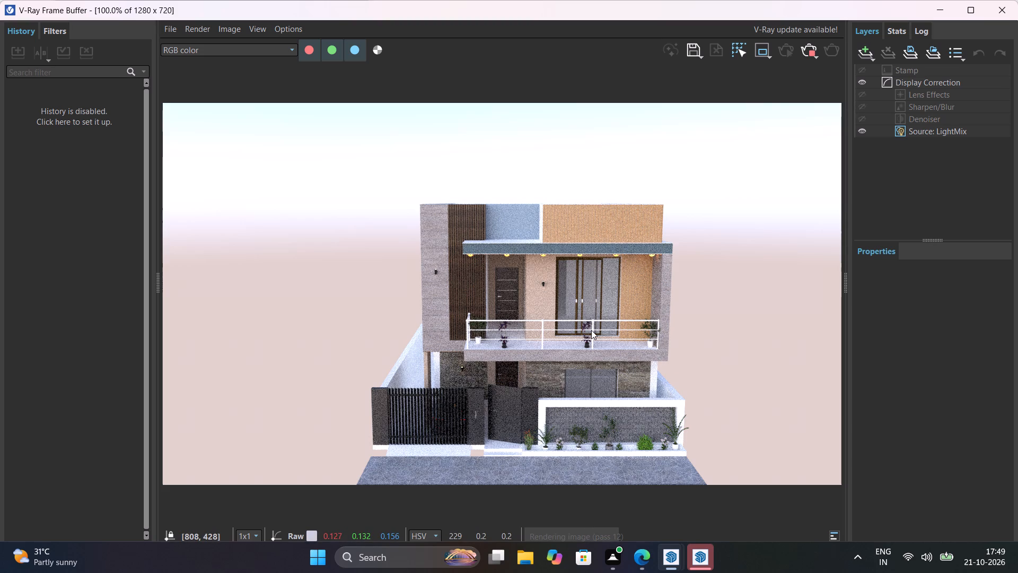
scroll(578, 229, "up", 3)
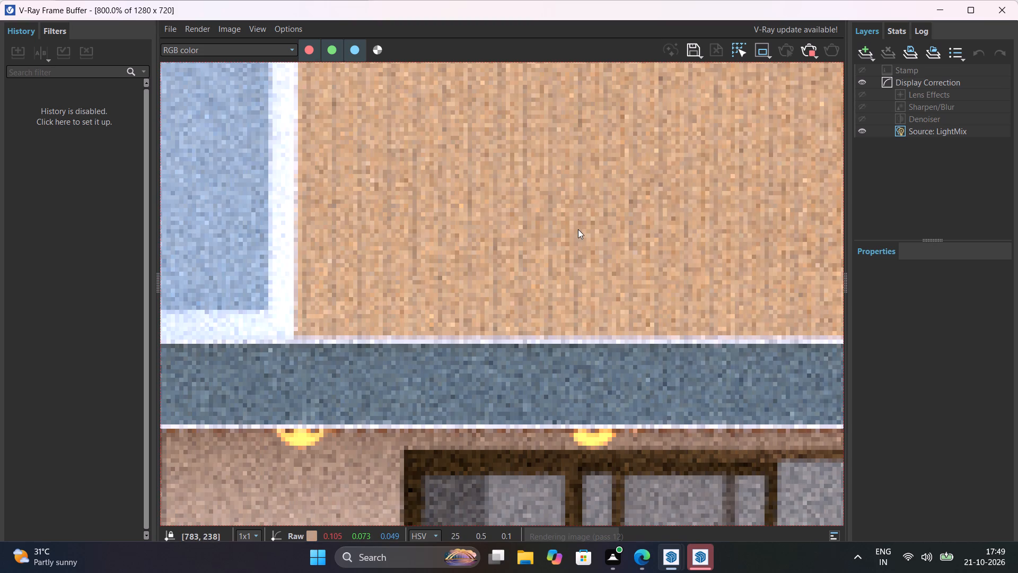
scroll(531, 250, "down", 1)
middle_click_drag(539, 266, 558, 406)
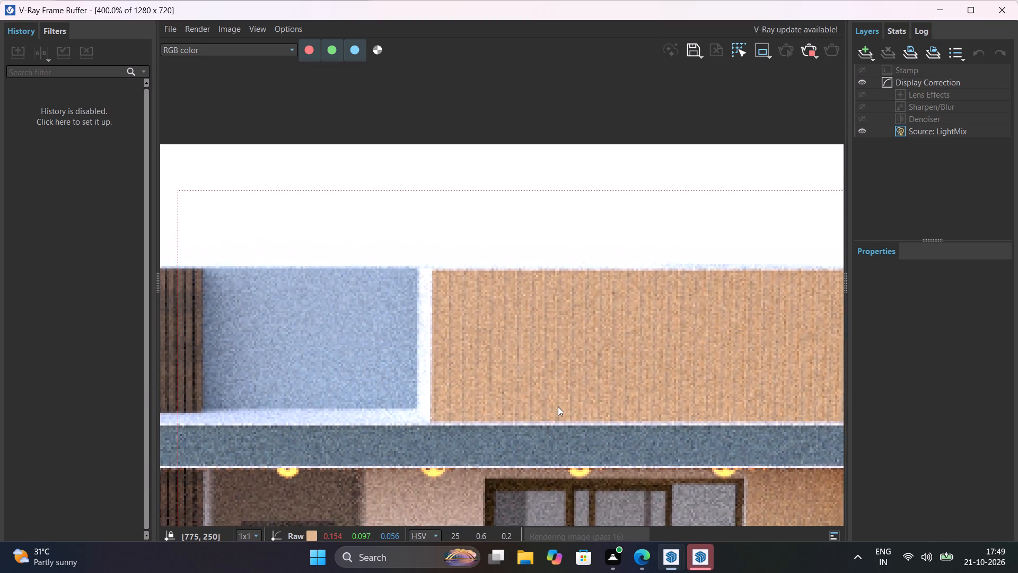
middle_click_drag(558, 406, 681, 353)
scroll(598, 320, "down", 2)
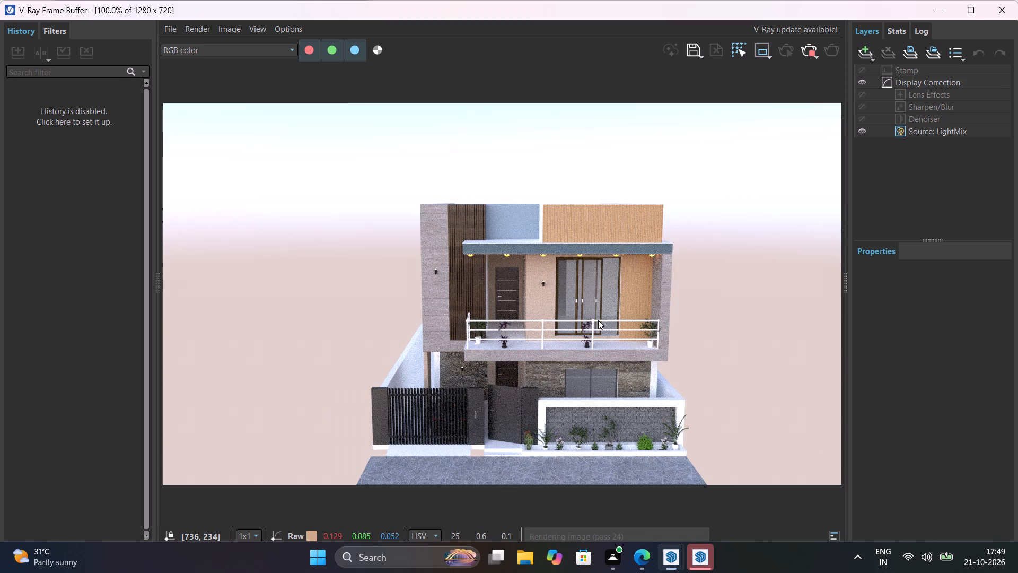
left_click(811, 51)
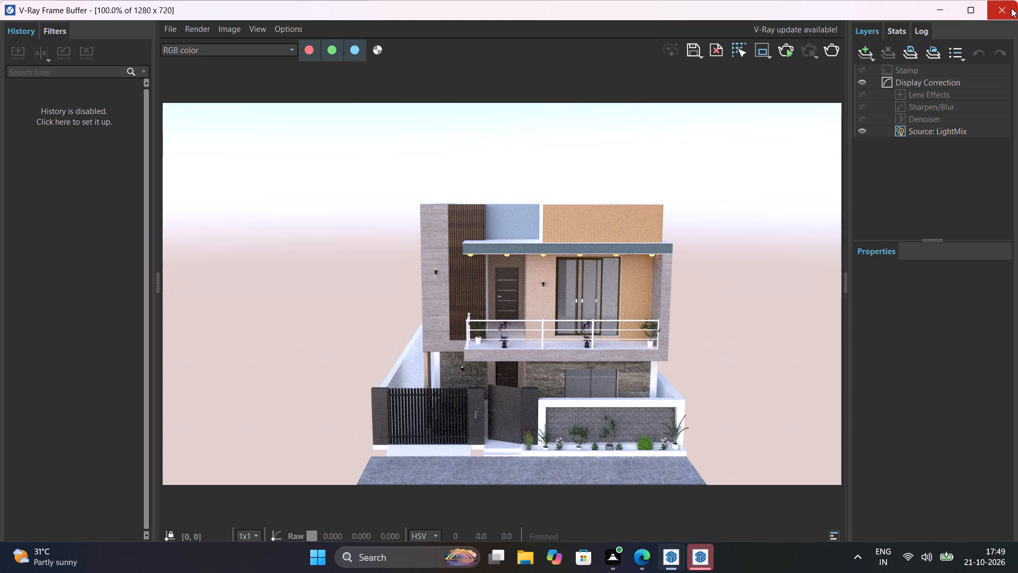
left_click(1011, 7)
Apply Wall Paint Dusk Blue Satin 300cm to the side face of the fluted box beside the painted wall.
middle_click_drag(652, 224, 781, 277)
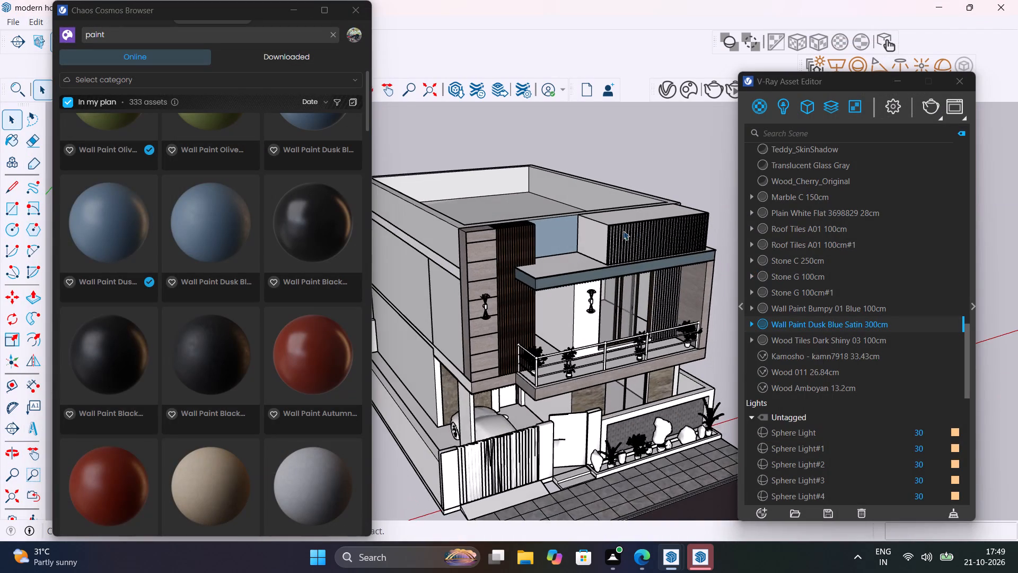
scroll(624, 231, "up", 13)
left_click(517, 240)
double_click(517, 240)
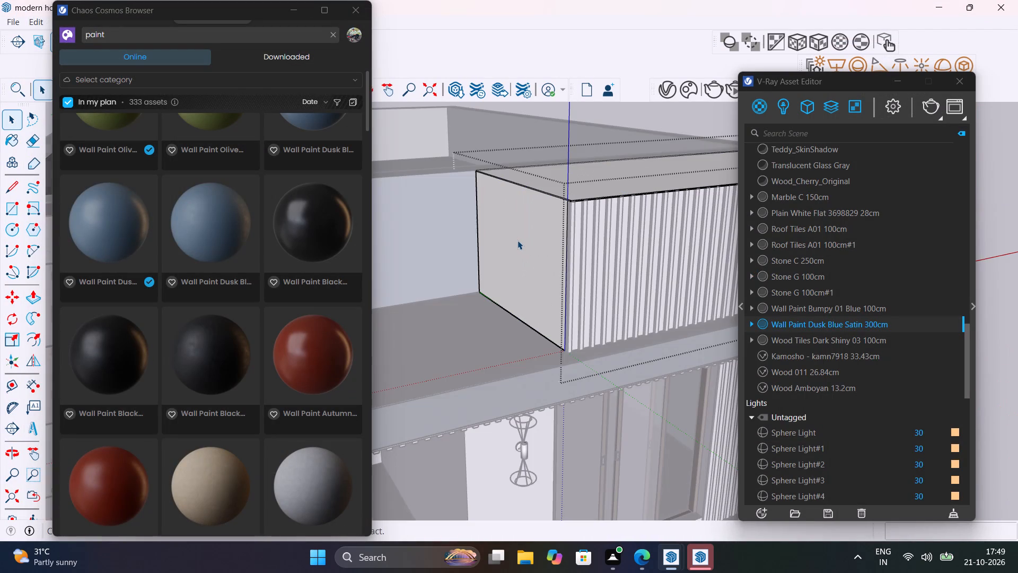
left_click(517, 240)
right_click(862, 325)
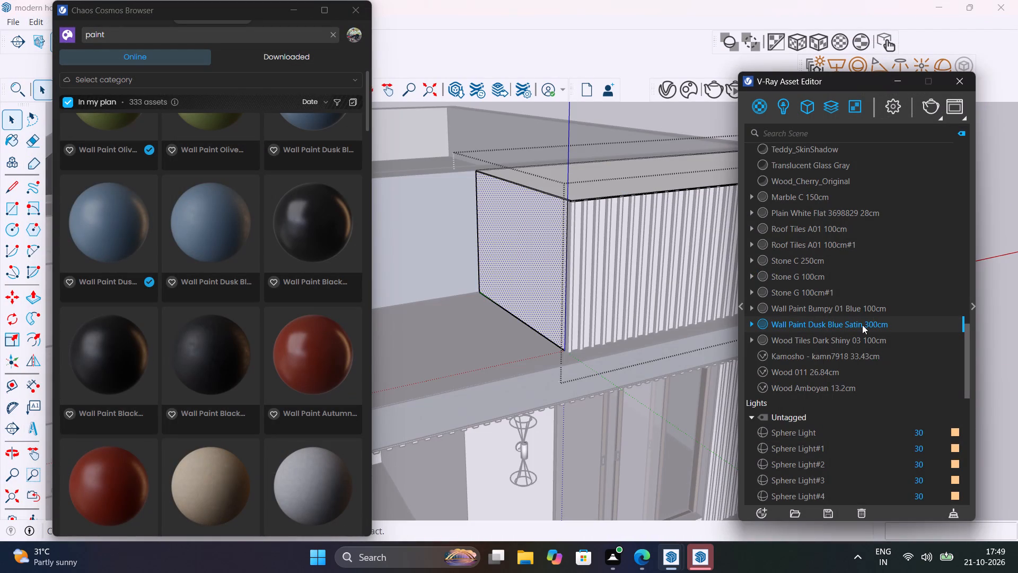
left_click(884, 344)
scroll(754, 331, "down", 7)
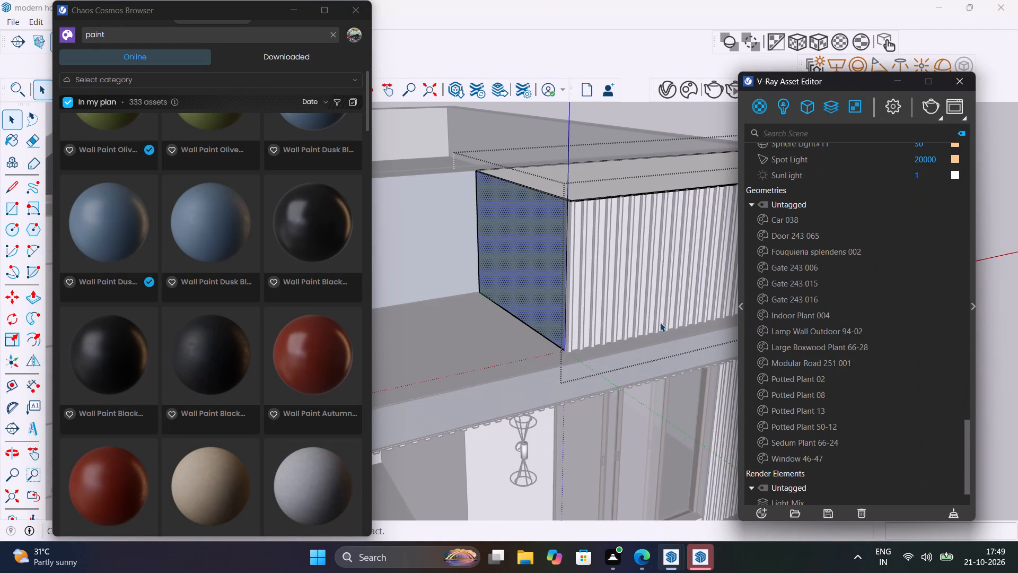
scroll(574, 338, "down", 12)
left_click(693, 198)
Render the house from a slightly raised front view and examine the blue paint on the upper wall and box side.
middle_click_drag(690, 276, 642, 278)
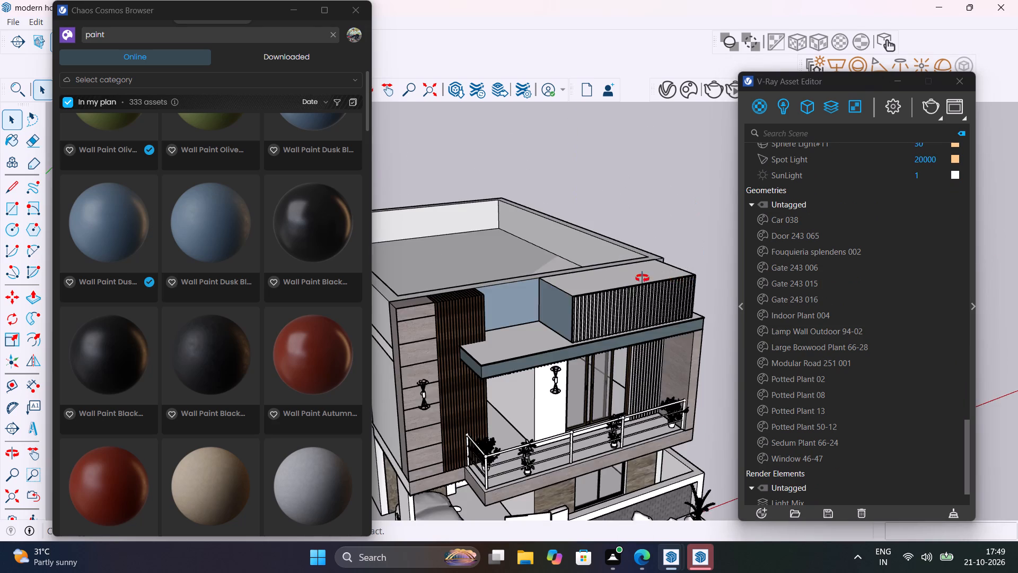
middle_click_drag(642, 278, 627, 193)
scroll(631, 259, "down", 7)
middle_click_drag(631, 286, 549, 253, "shift")
scroll(549, 253, "up", 6)
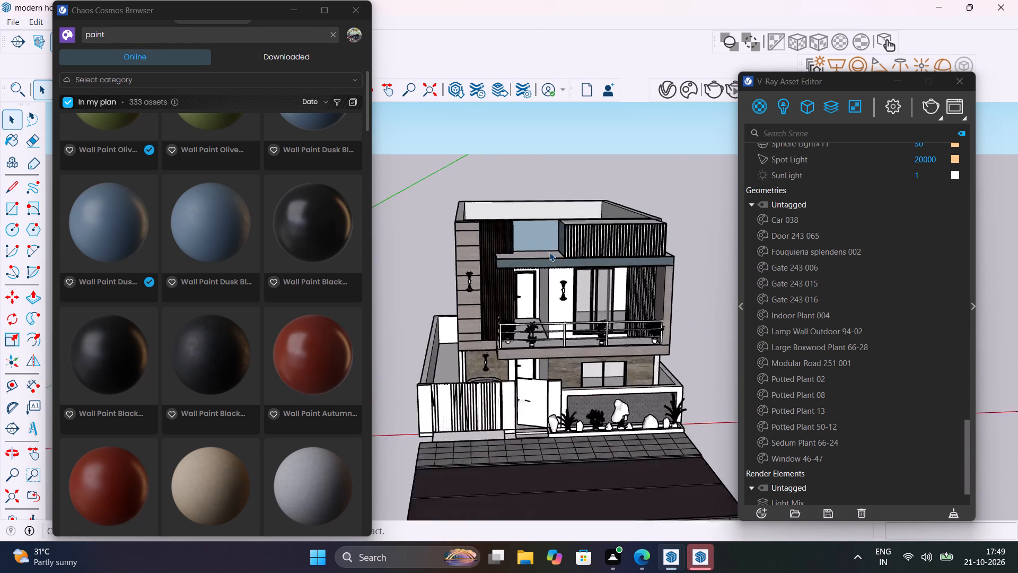
scroll(549, 252, "up", 5)
middle_click_drag(582, 262, 602, 195, "shift")
scroll(602, 195, "up", 1)
middle_click_drag(566, 203, 550, 216)
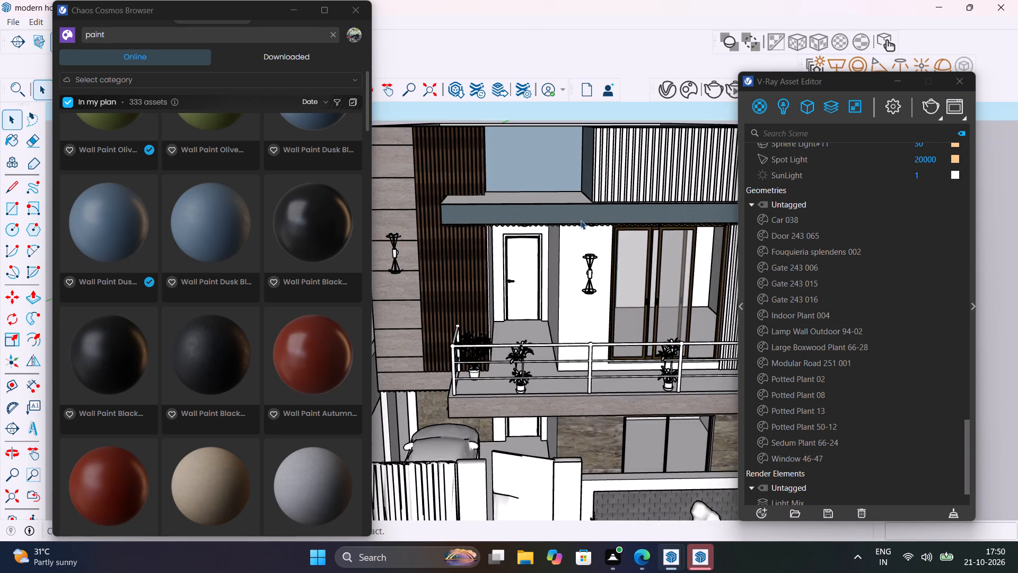
scroll(589, 220, "down", 3)
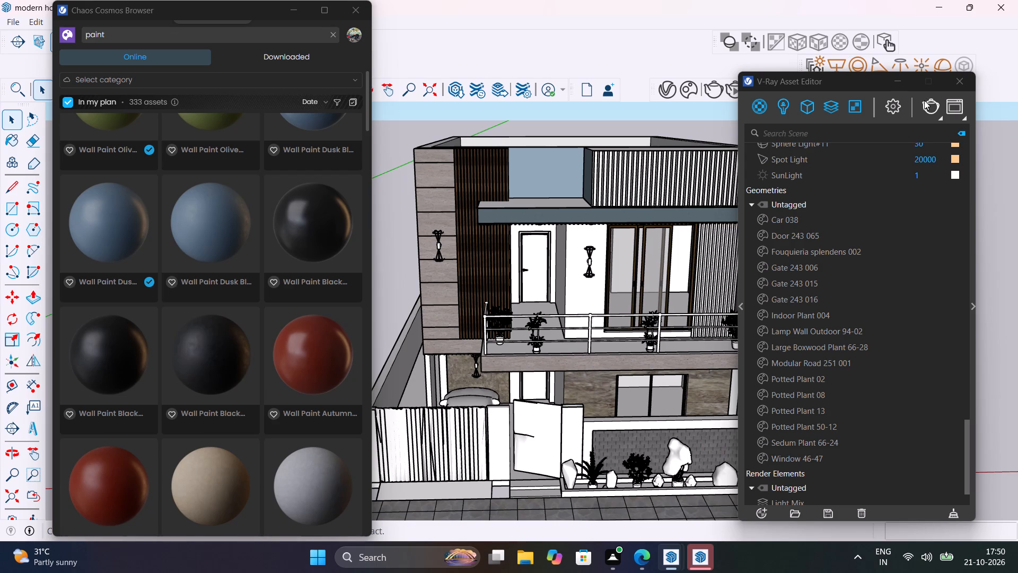
left_click(927, 106)
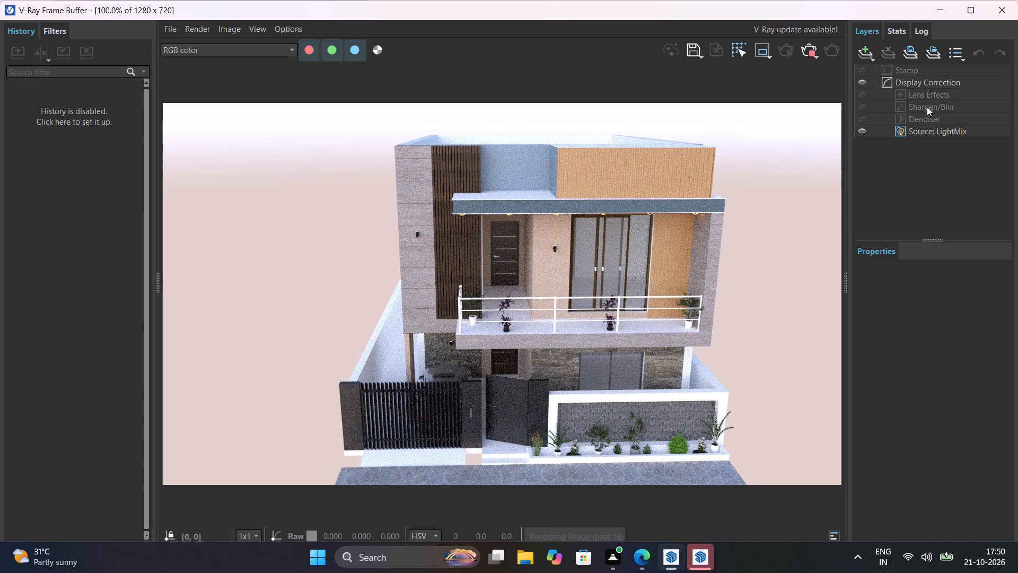
scroll(548, 380, "down", 2)
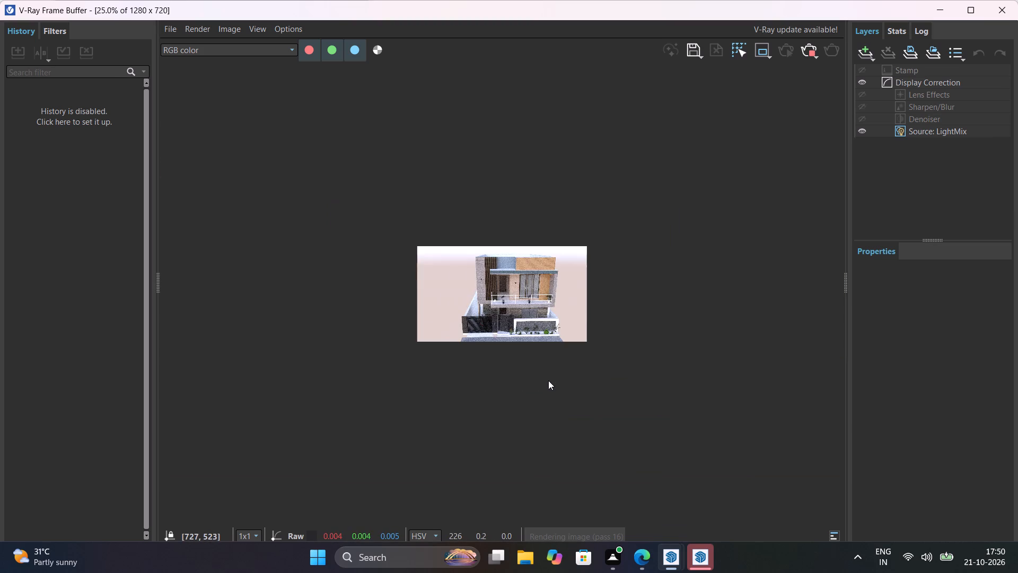
scroll(548, 380, "up", 3)
scroll(548, 380, "down", 2)
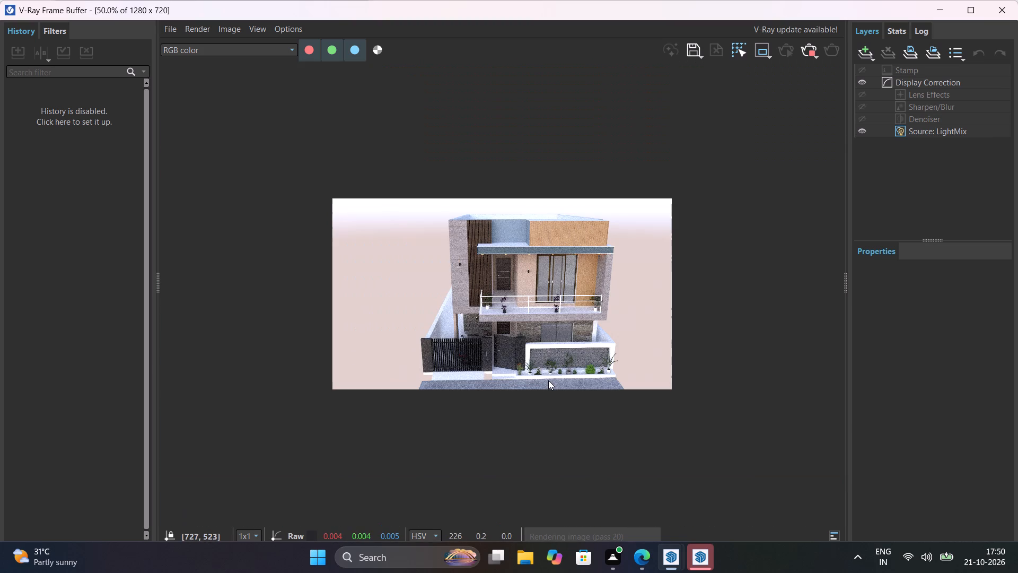
left_click(809, 53)
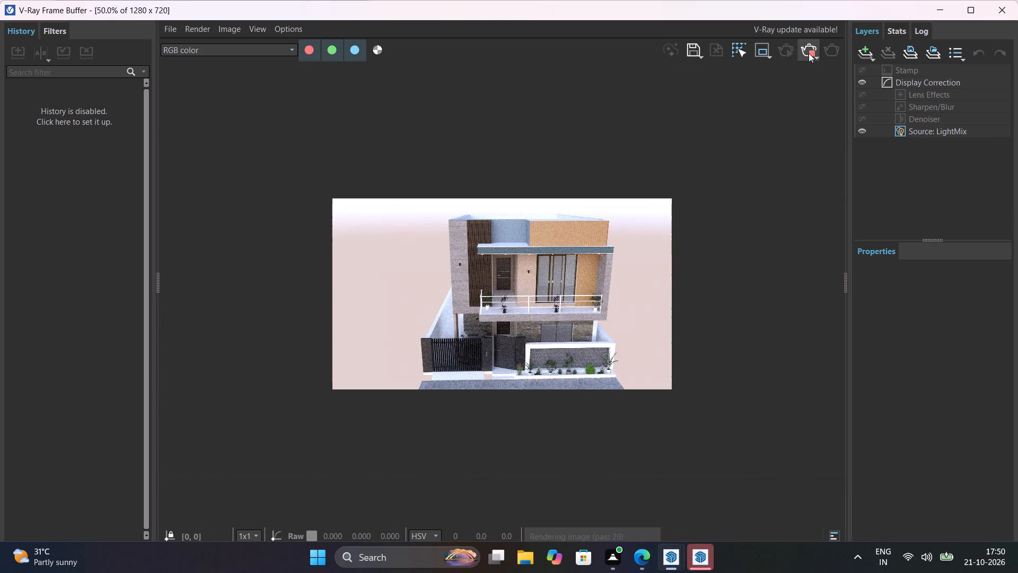
left_click(1007, 7)
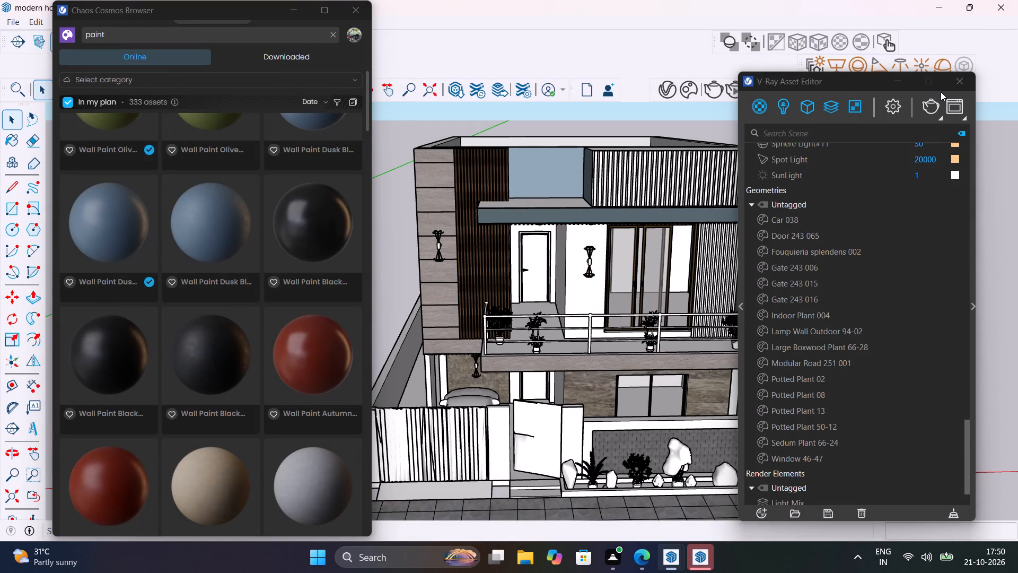
Close the V-Ray Asset Editor and the Chaos Cosmos Browser.
left_click(964, 79)
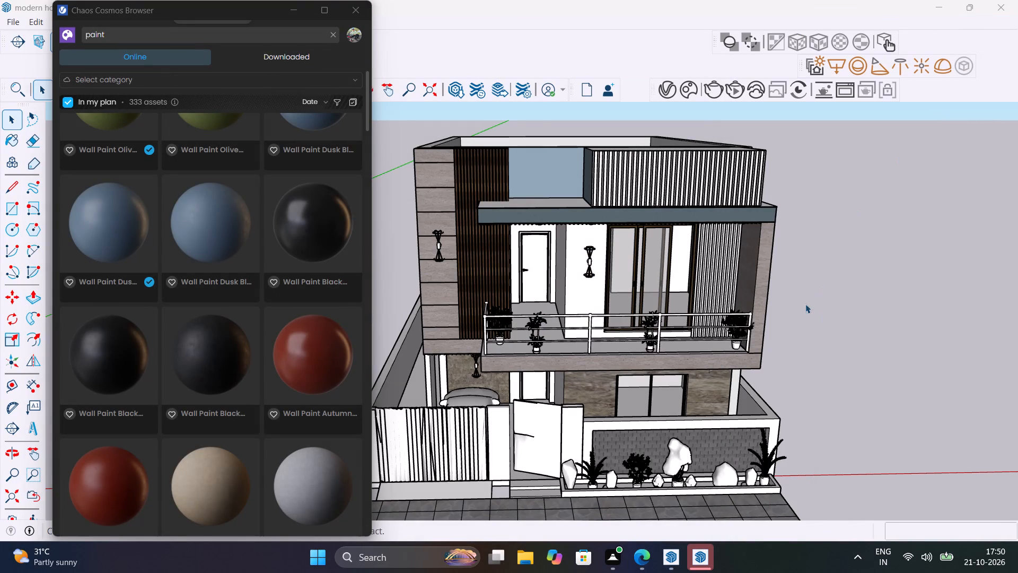
left_click(361, 12)
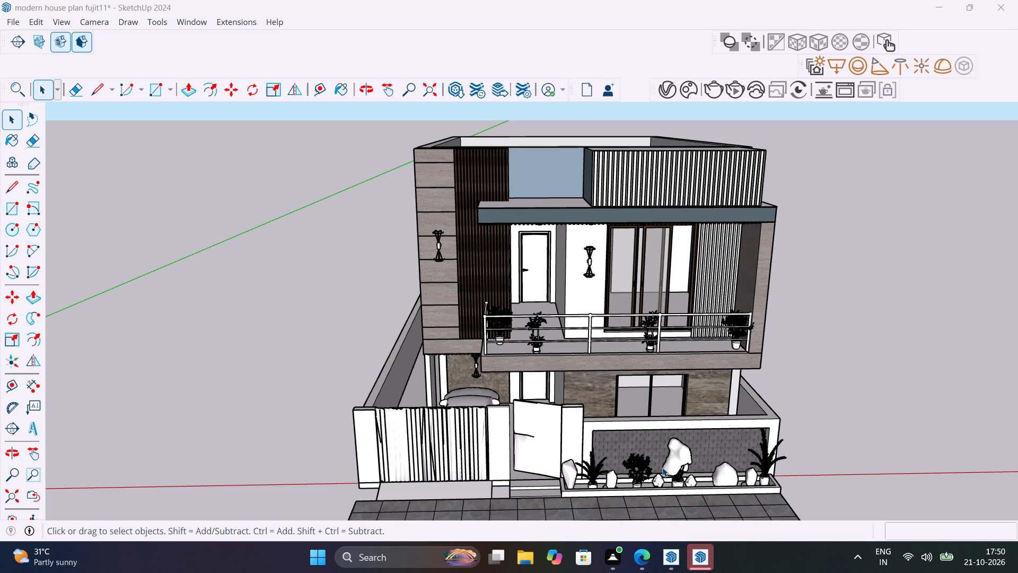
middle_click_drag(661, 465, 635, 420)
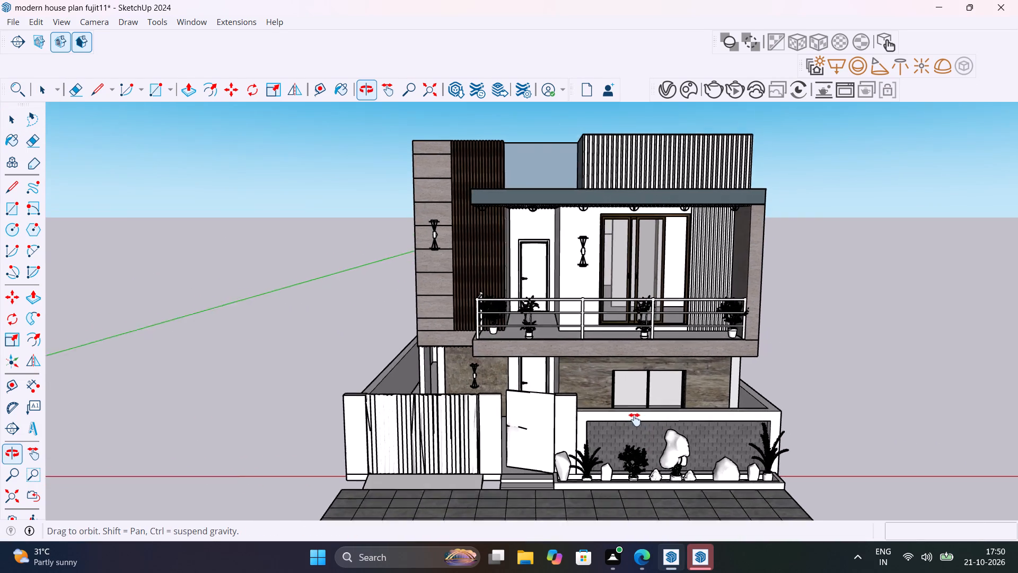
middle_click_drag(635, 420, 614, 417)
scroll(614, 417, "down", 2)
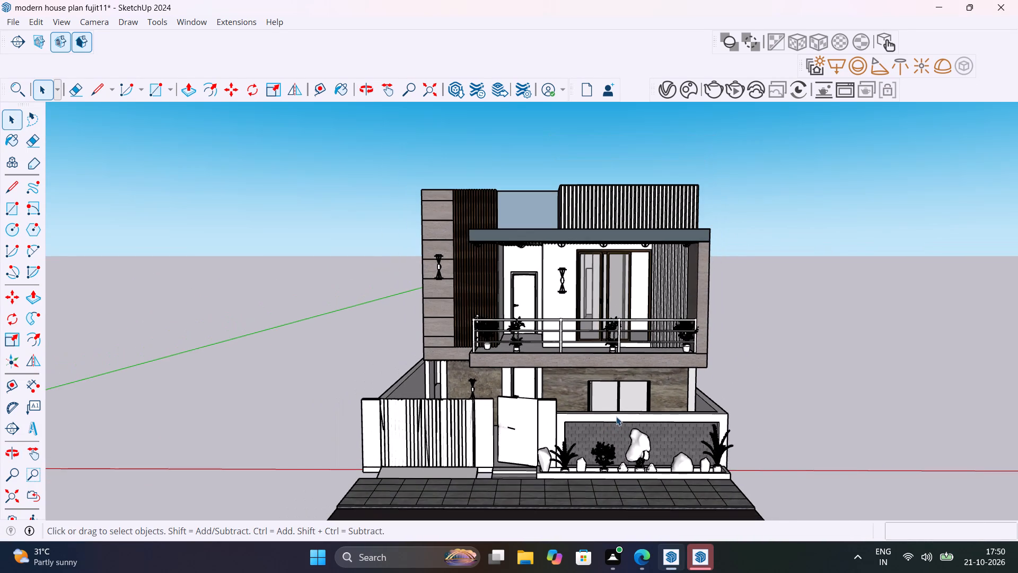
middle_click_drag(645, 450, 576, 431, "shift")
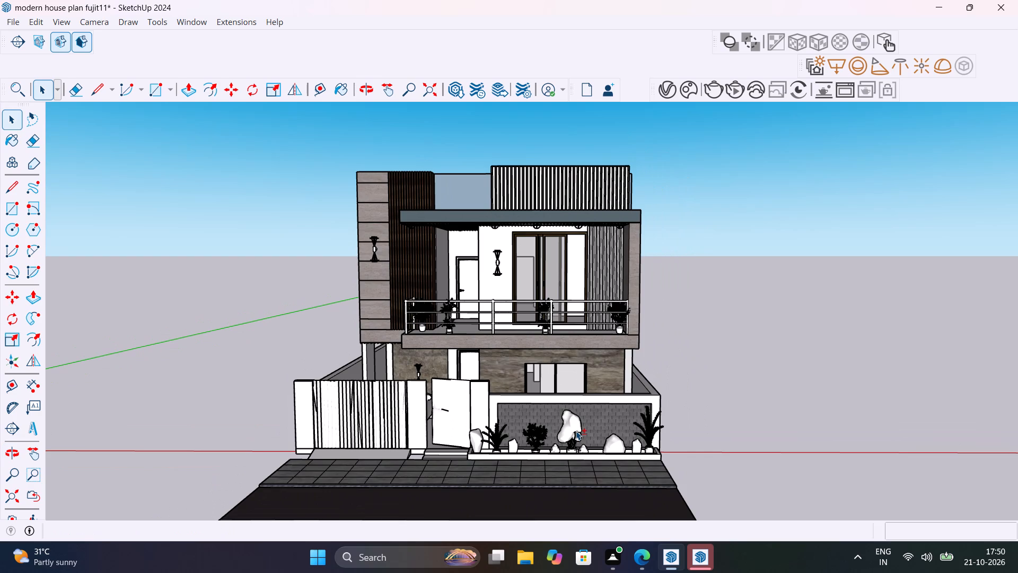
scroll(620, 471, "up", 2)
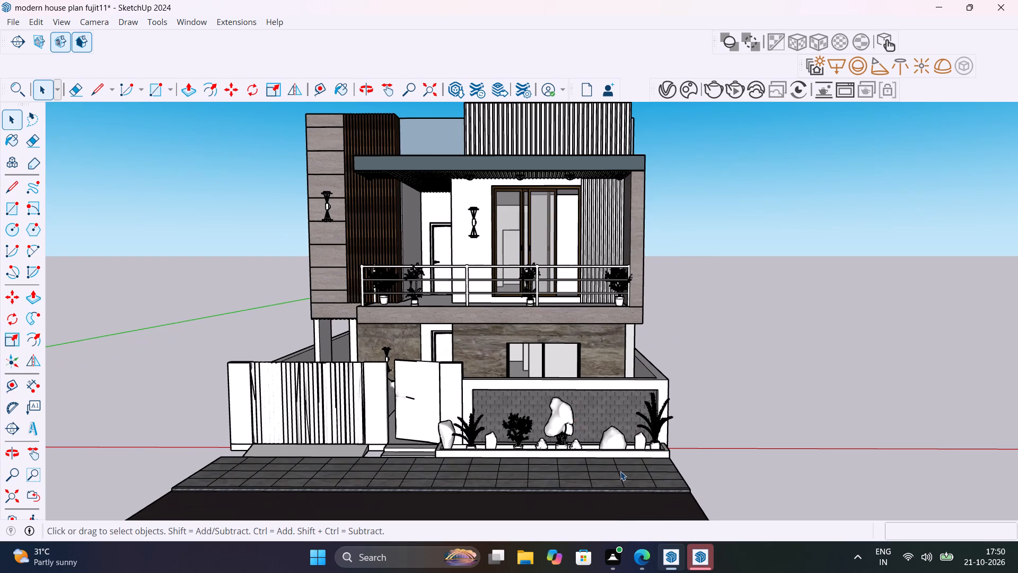
Scale the road and paving group lengthwise by about 1.34, extending its end beside the rock planter.
middle_click_drag(620, 471, 330, 476)
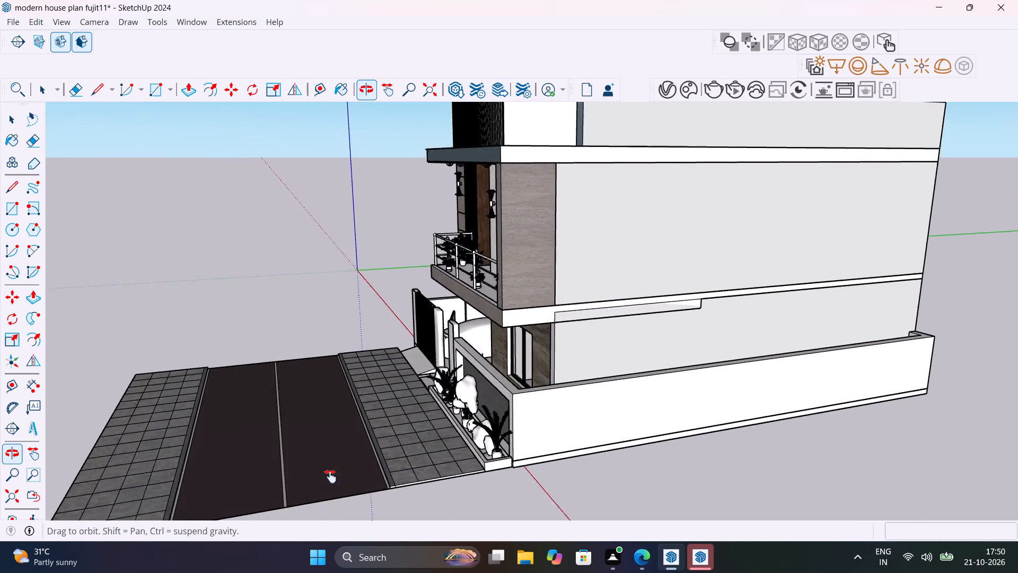
middle_click_drag(330, 476, 386, 401)
scroll(383, 411, "up", 4)
left_click(383, 411)
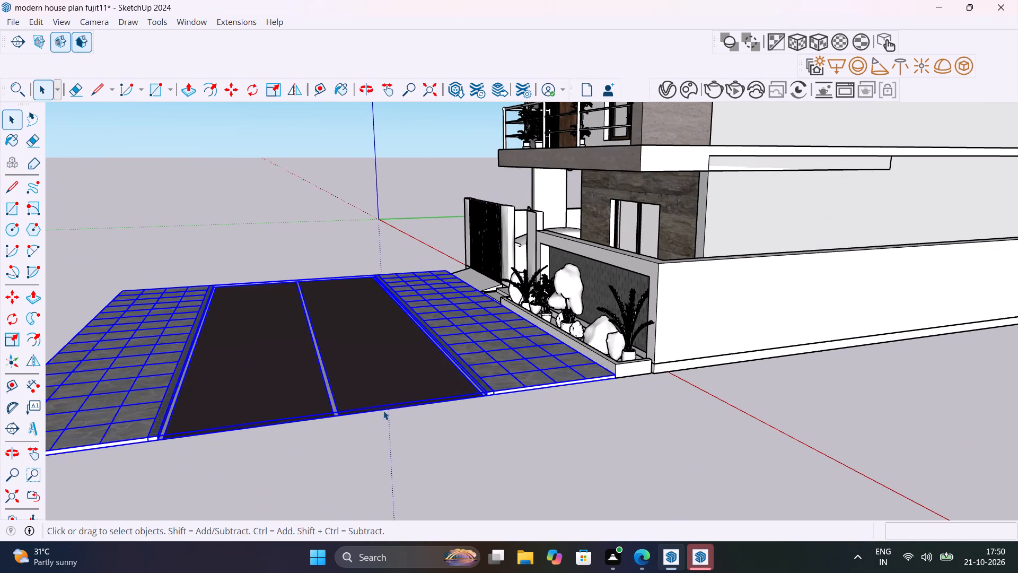
key("s")
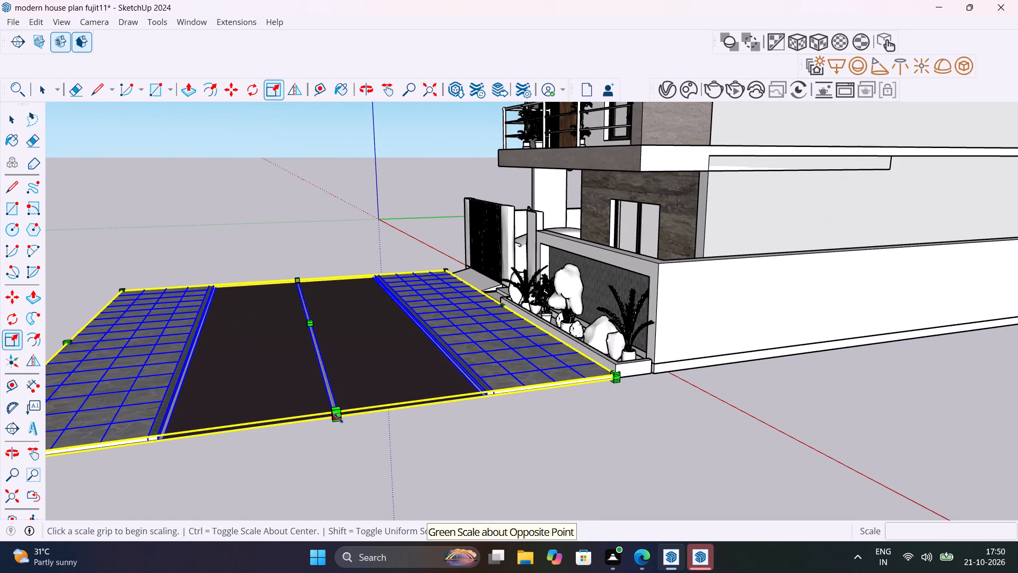
scroll(338, 418, "up", 9)
scroll(331, 409, "up", 15)
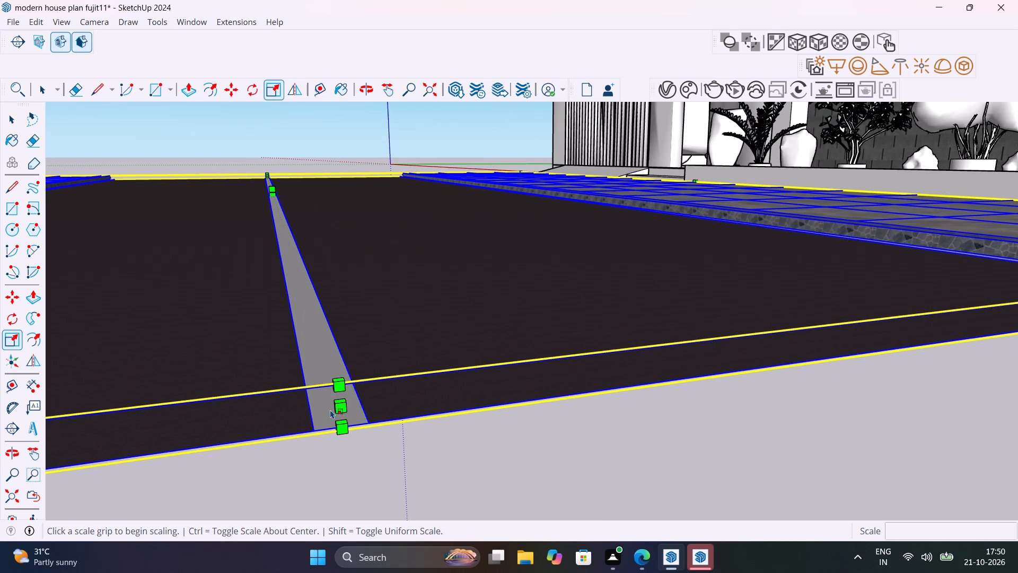
left_click(341, 411)
scroll(363, 445, "down", 20)
scroll(363, 445, "down", 2)
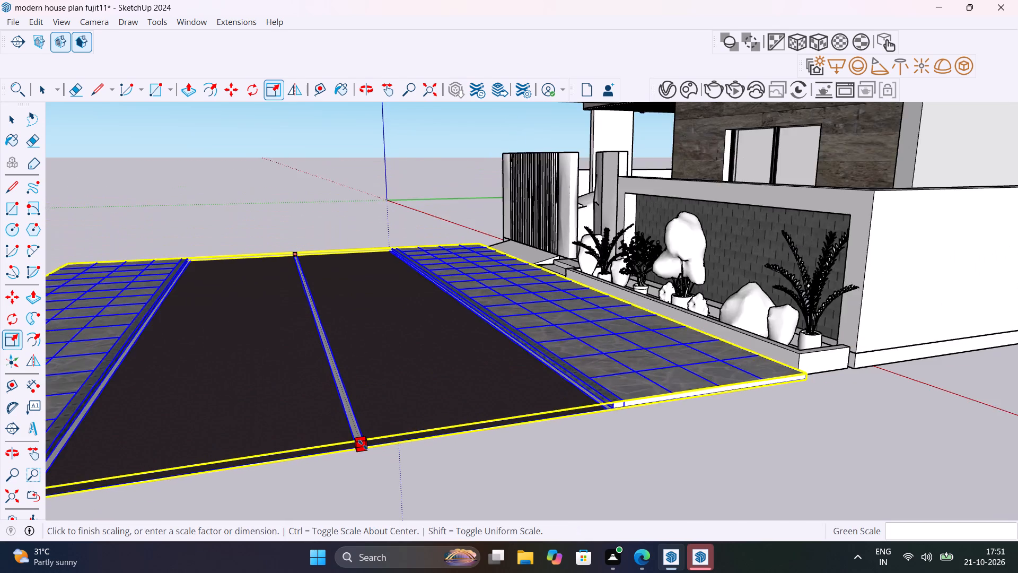
scroll(363, 445, "down", 6)
middle_click_drag(459, 503, 511, 384)
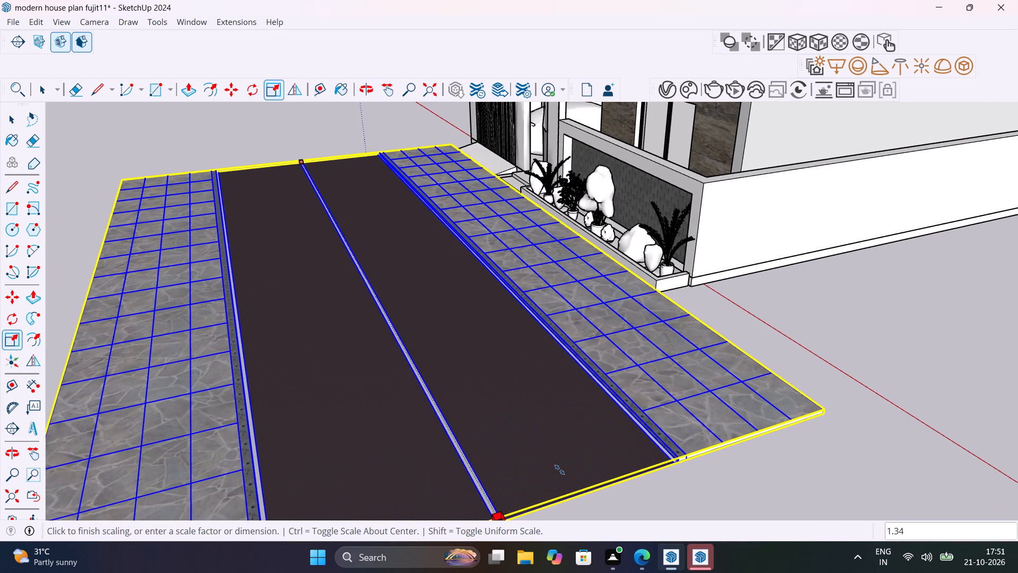
left_click(559, 470)
scroll(439, 332, "down", 7)
Scale the road and paving group lengthwise by about 1.56, extending its end beyond the gate side, and deselect it.
middle_click_drag(433, 332, 972, 386, "shift")
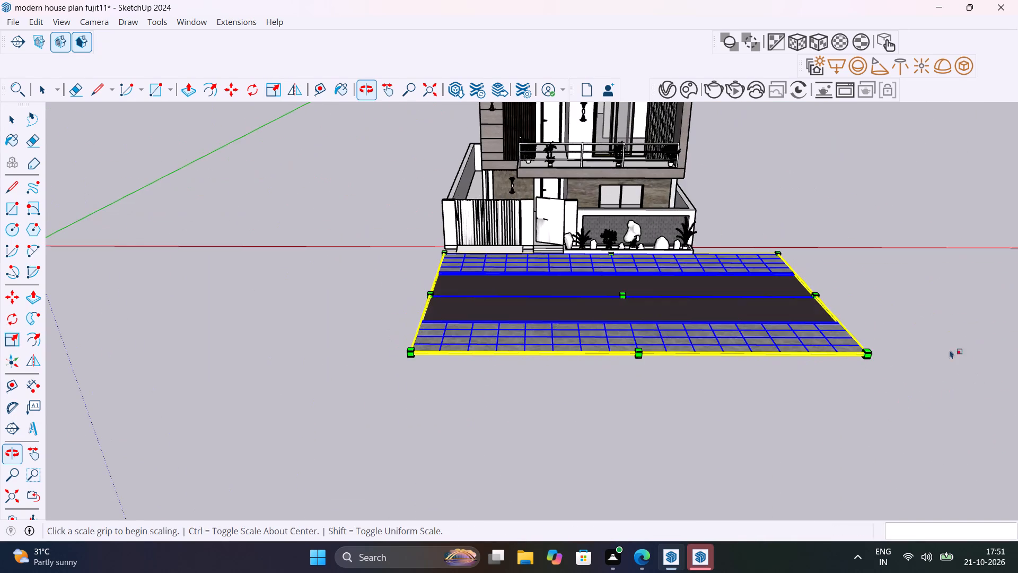
scroll(424, 258, "up", 12)
middle_click_drag(549, 326, 803, 299)
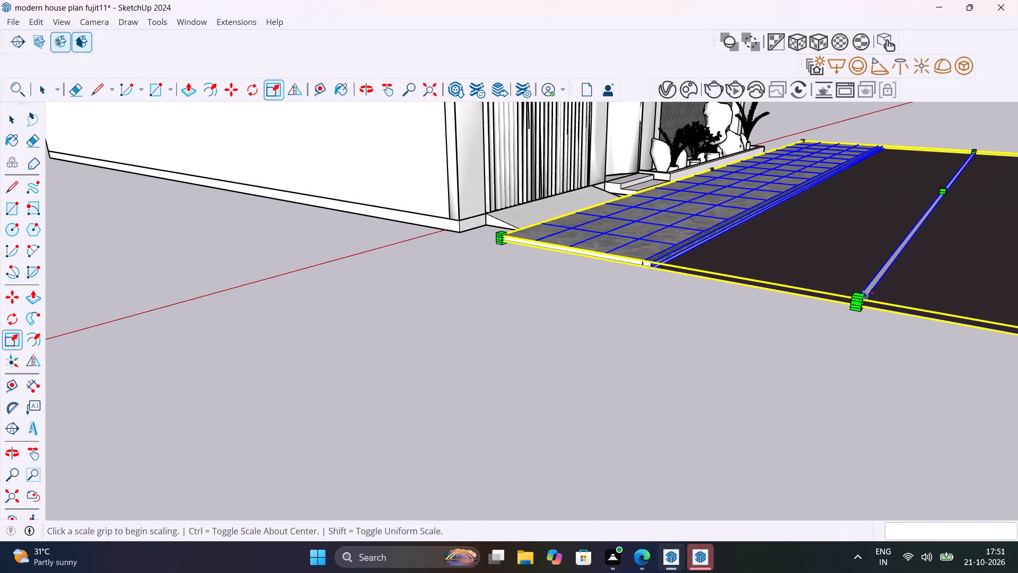
scroll(873, 285, "up", 14)
left_click(795, 363)
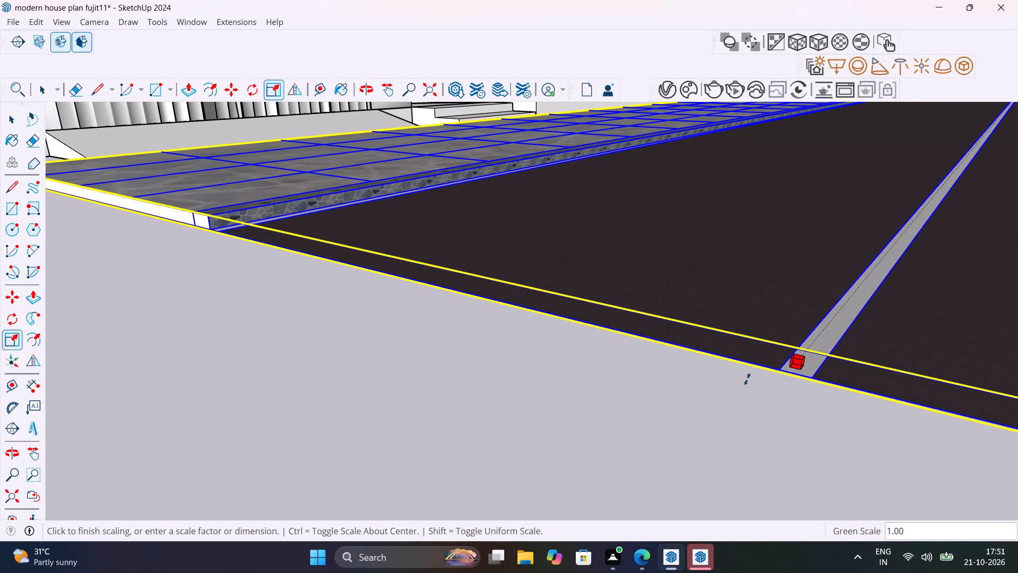
scroll(700, 388, "down", 20)
scroll(700, 388, "down", 13)
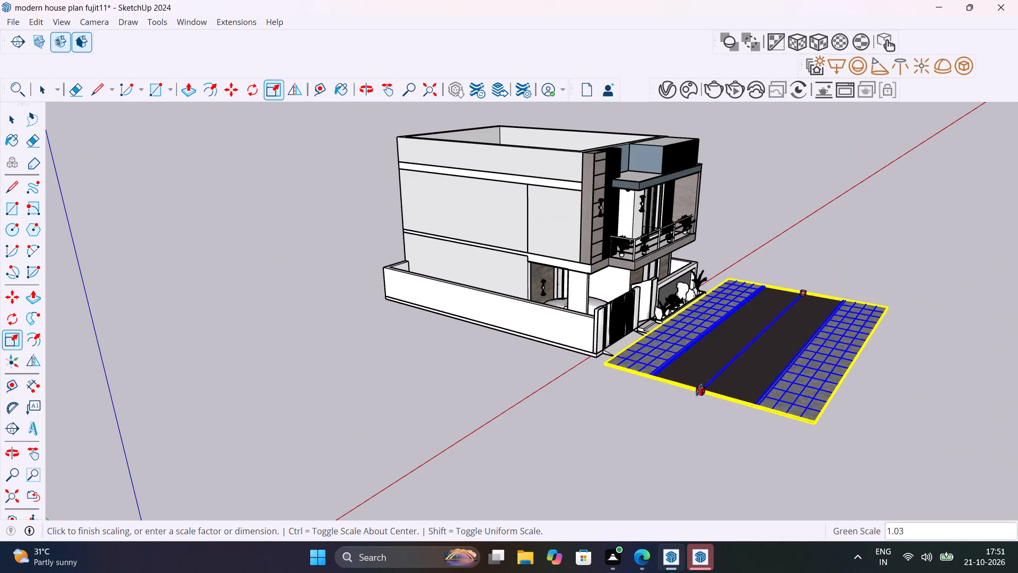
left_click(622, 501)
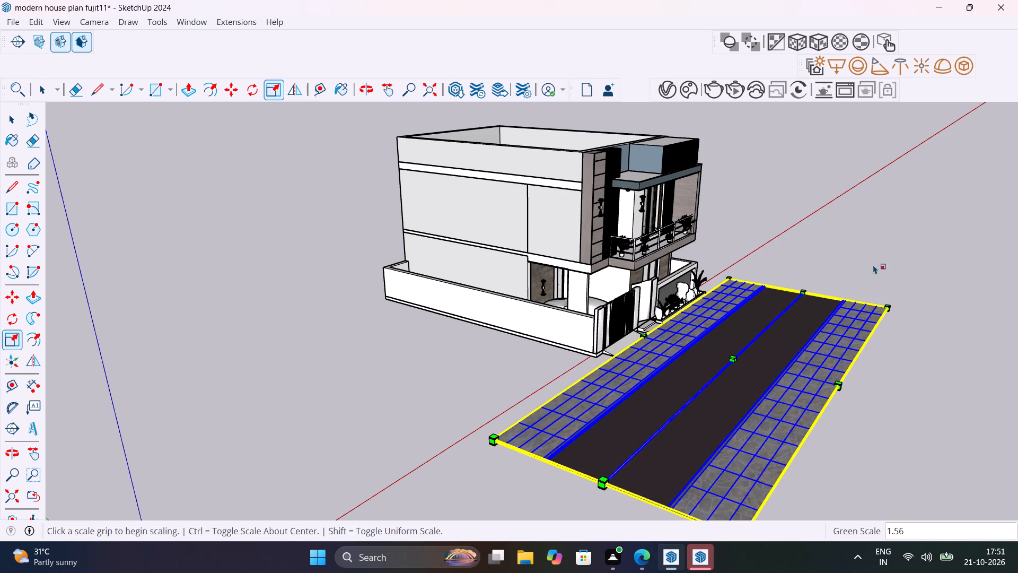
key("space")
left_click(846, 234)
Examine the extended road, the gate ramp and the house front from several angles, ending on a front view.
middle_click_drag(763, 216, 453, 195)
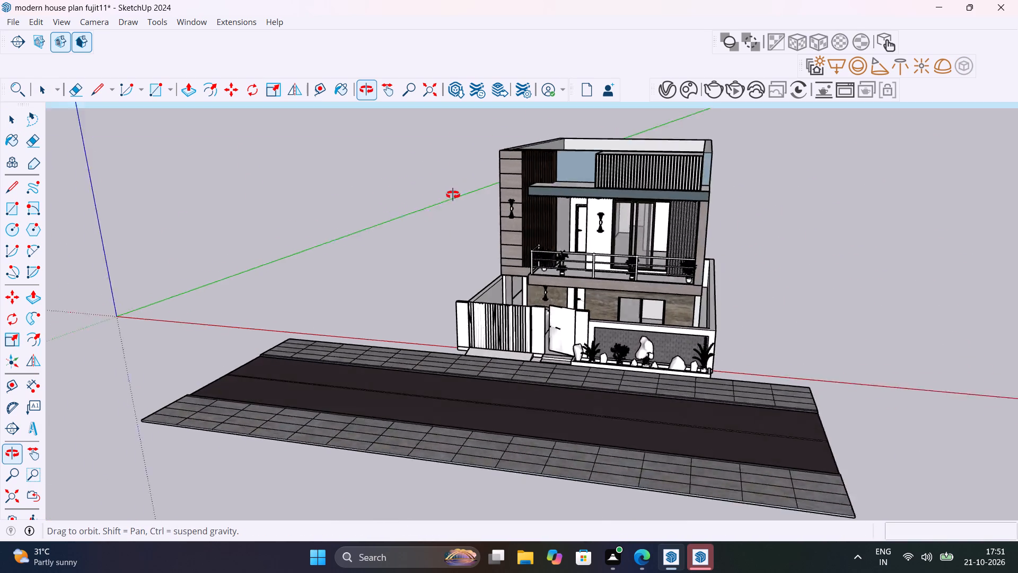
middle_click_drag(453, 195, 664, 342)
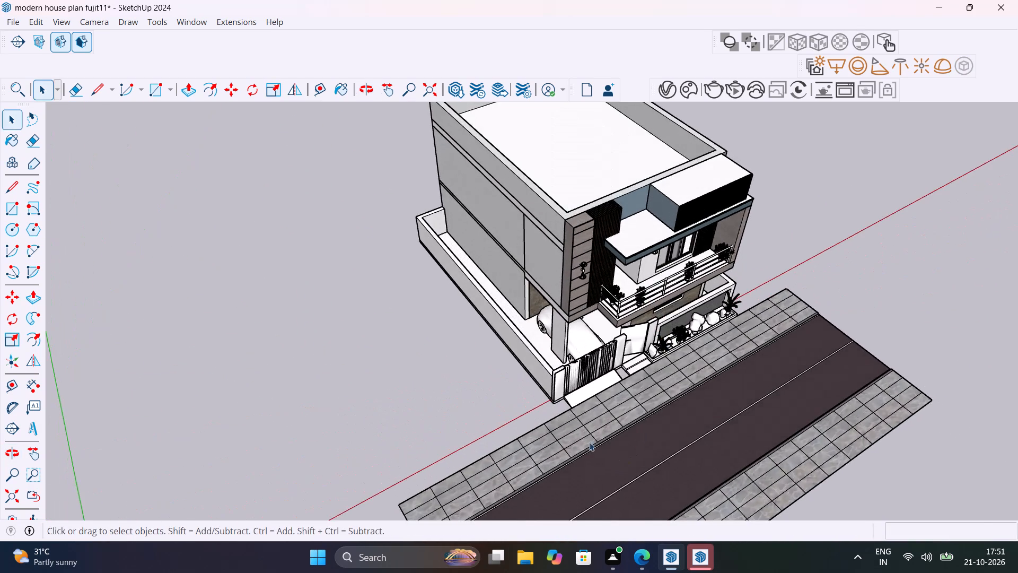
scroll(550, 379, "up", 17)
middle_click_drag(682, 420, 851, 343)
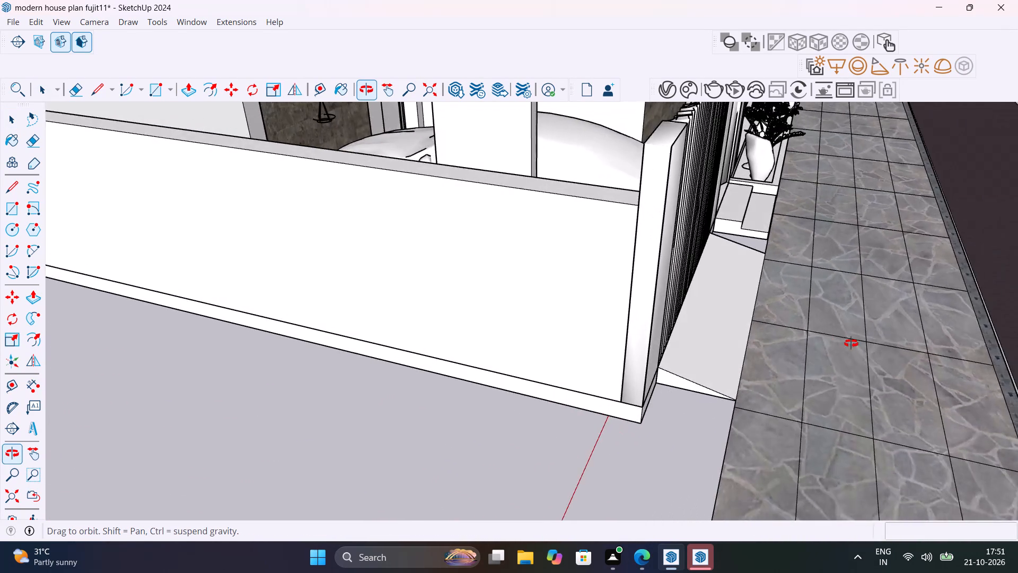
middle_click_drag(851, 343, 275, 294)
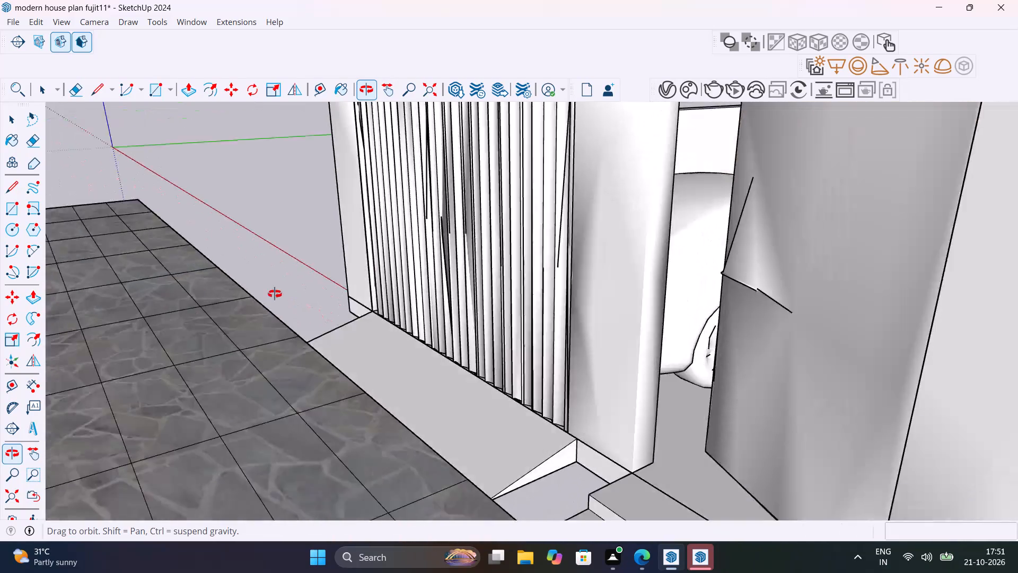
middle_click_drag(275, 294, 413, 265)
scroll(451, 298, "down", 12)
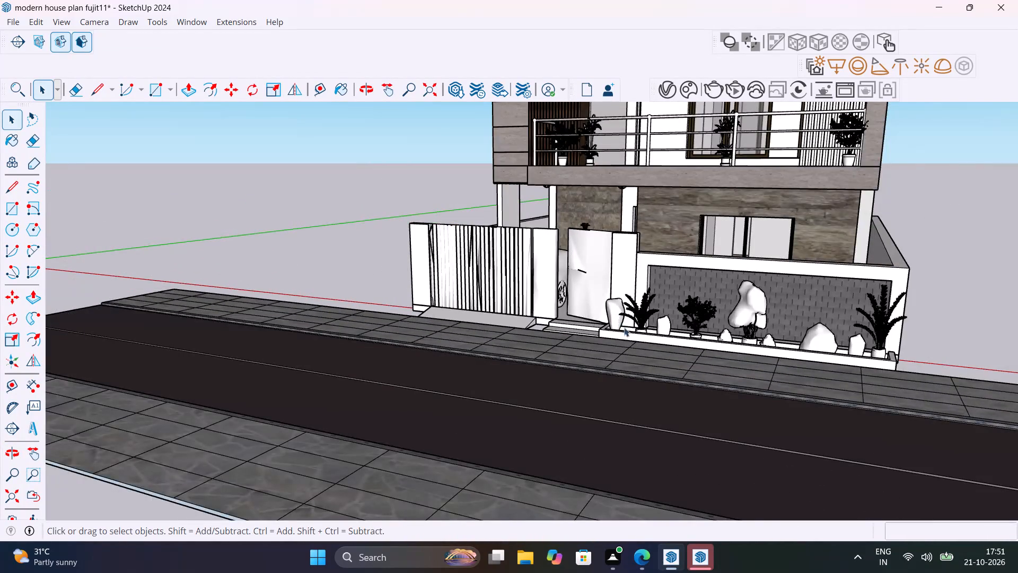
scroll(624, 327, "down", 6)
middle_click_drag(629, 337, 659, 445)
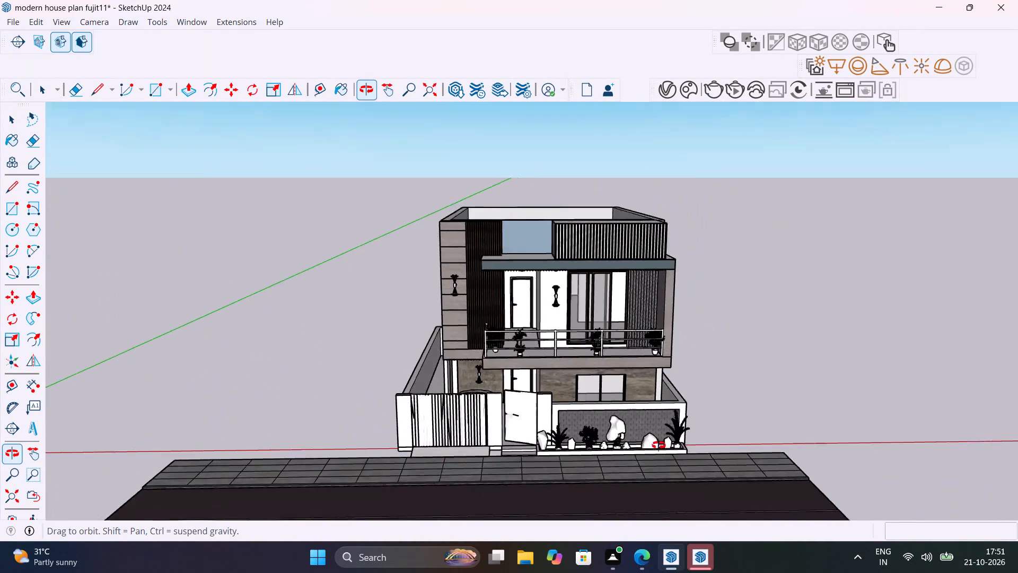
middle_click_drag(659, 445, 639, 426)
scroll(620, 420, "up", 6)
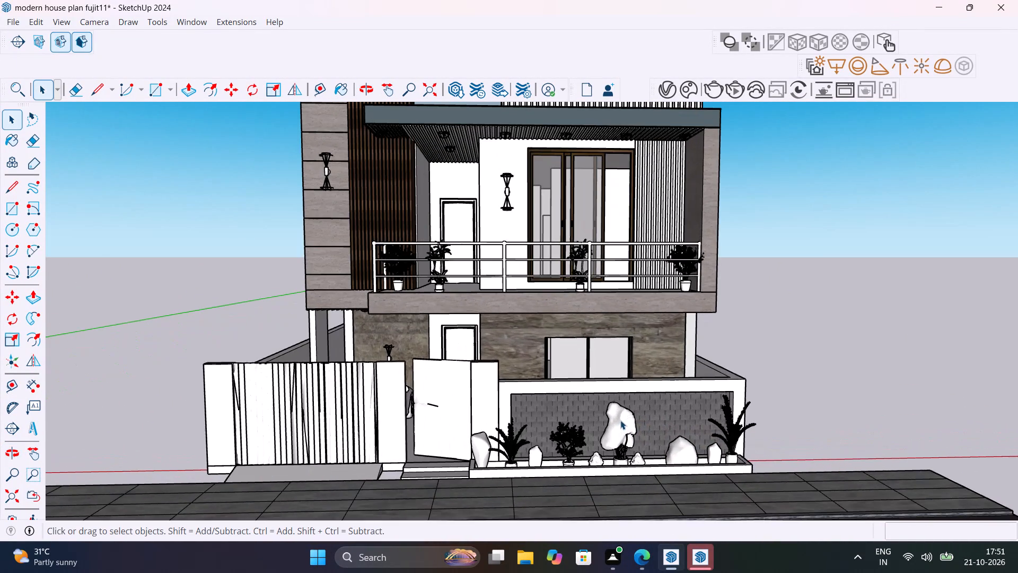
middle_click_drag(630, 433, 586, 527)
scroll(561, 435, "down", 4)
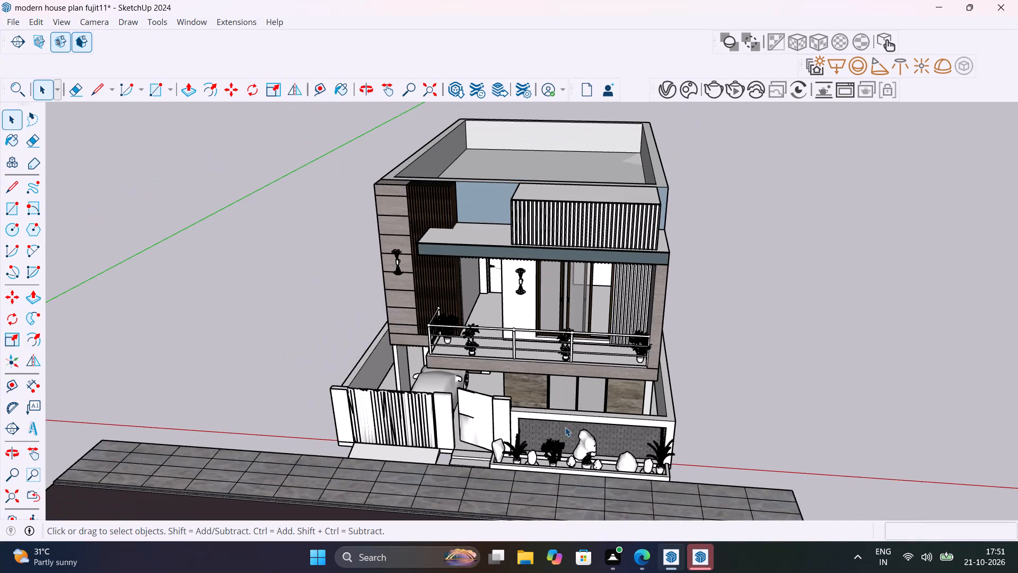
middle_click_drag(568, 426, 592, 362, "shift")
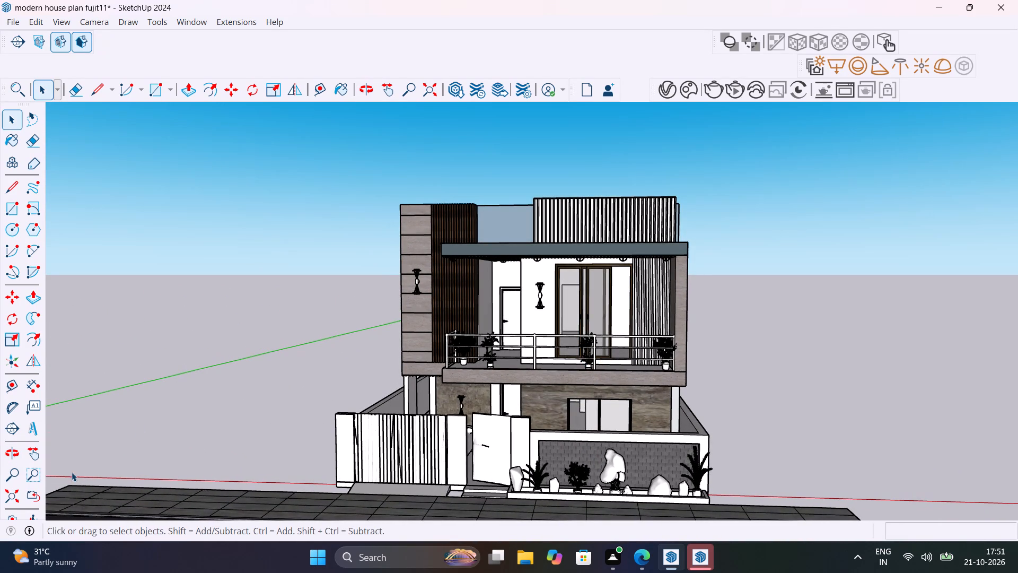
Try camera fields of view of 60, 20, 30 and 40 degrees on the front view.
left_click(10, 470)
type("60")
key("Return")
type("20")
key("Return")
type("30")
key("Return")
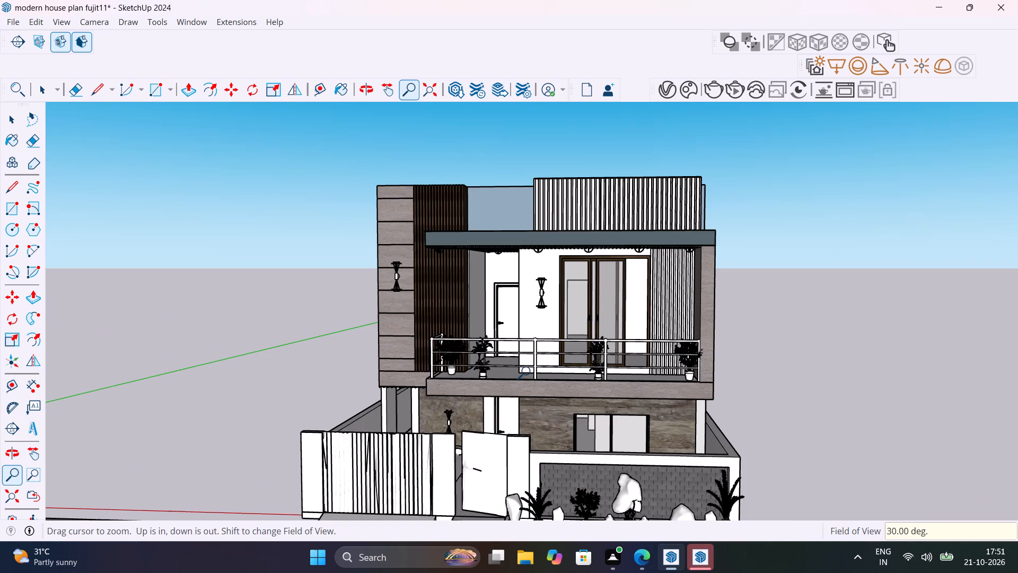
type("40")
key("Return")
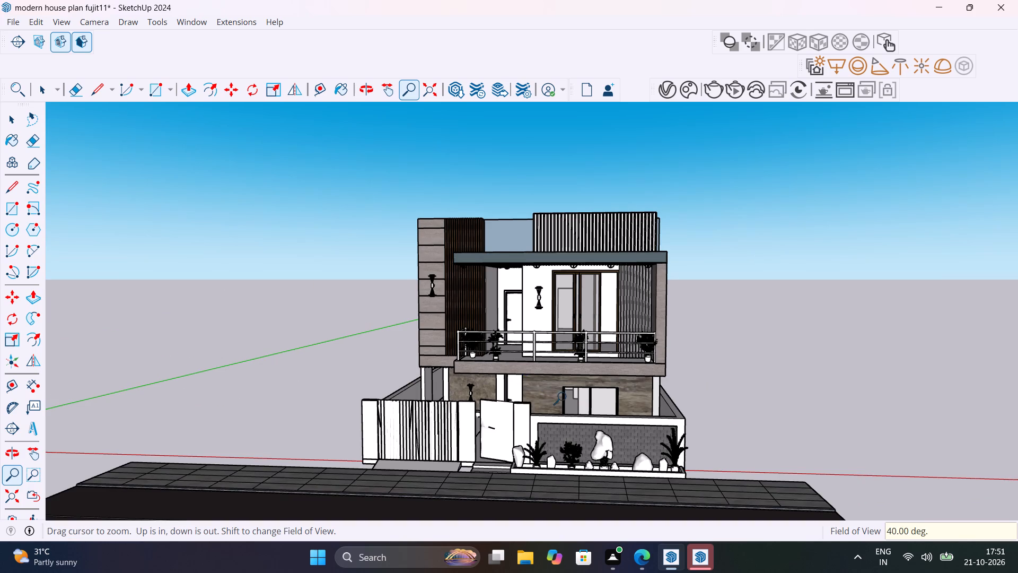
Reframe the house front, compare fields of view of 45, 35 and 25 degrees, and set the field of view to 36 degrees.
middle_click_drag(482, 442, 479, 441, "shift")
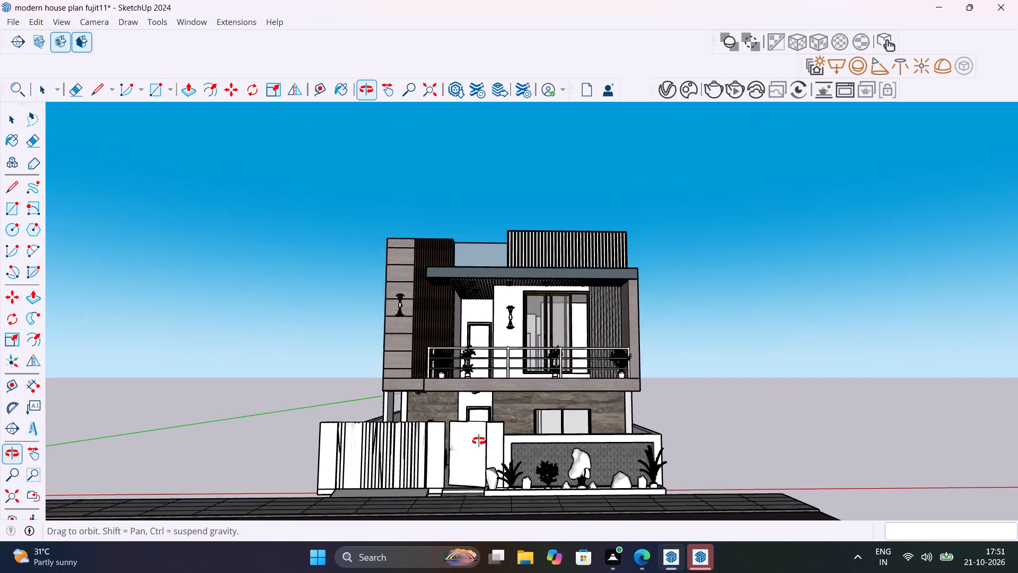
middle_click_drag(479, 441, 470, 474, "shift")
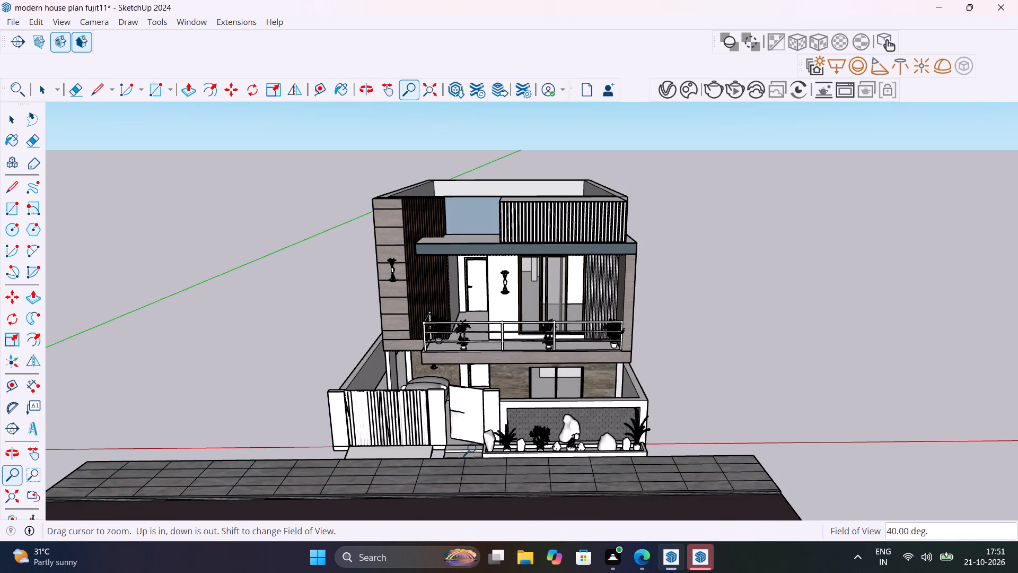
scroll(475, 449, "up", 2)
middle_click_drag(475, 449, 461, 458, "shift")
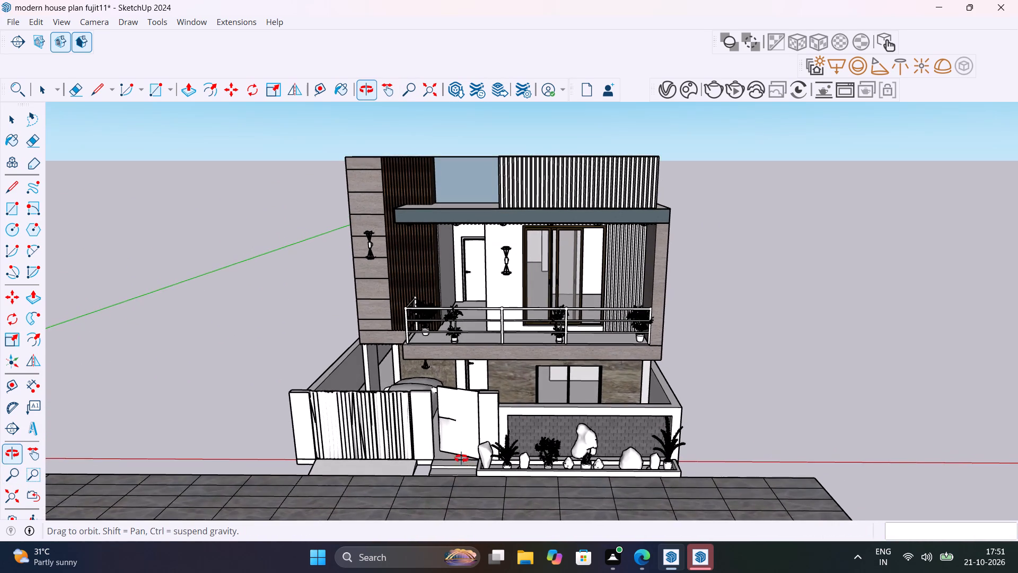
middle_click_drag(461, 458, 463, 457, "shift")
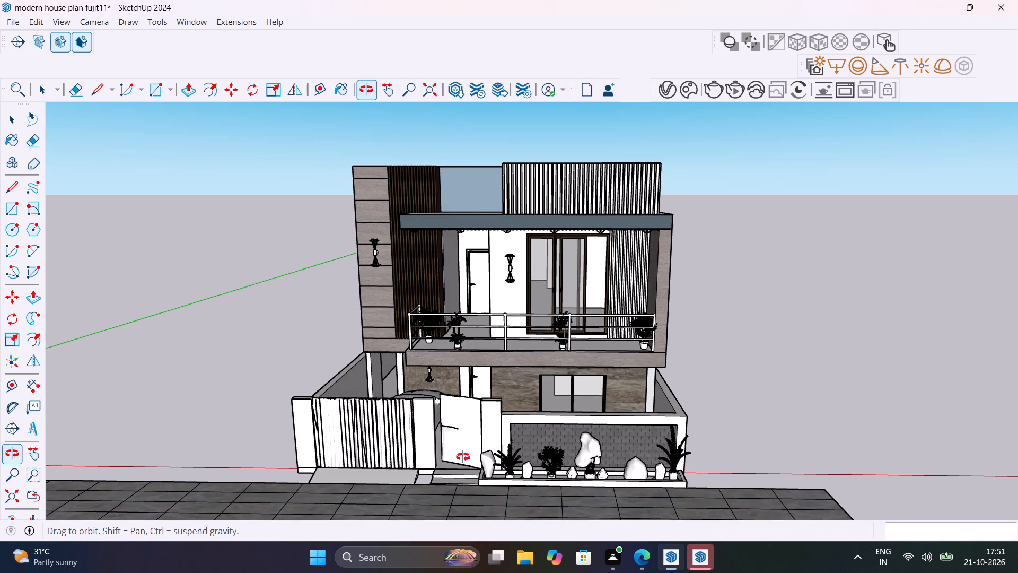
middle_click_drag(463, 457, 460, 432, "shift")
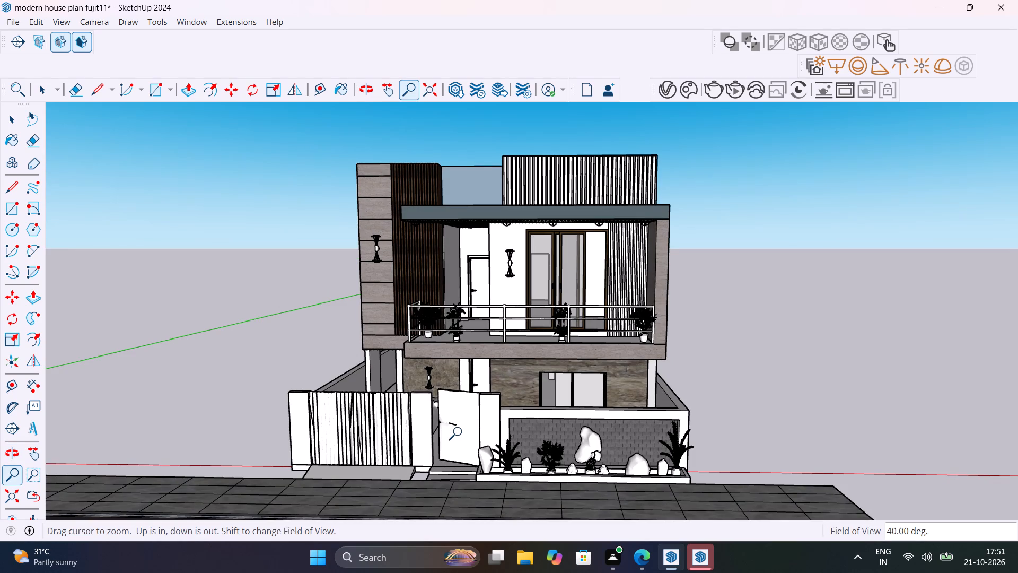
type("45")
key("Return")
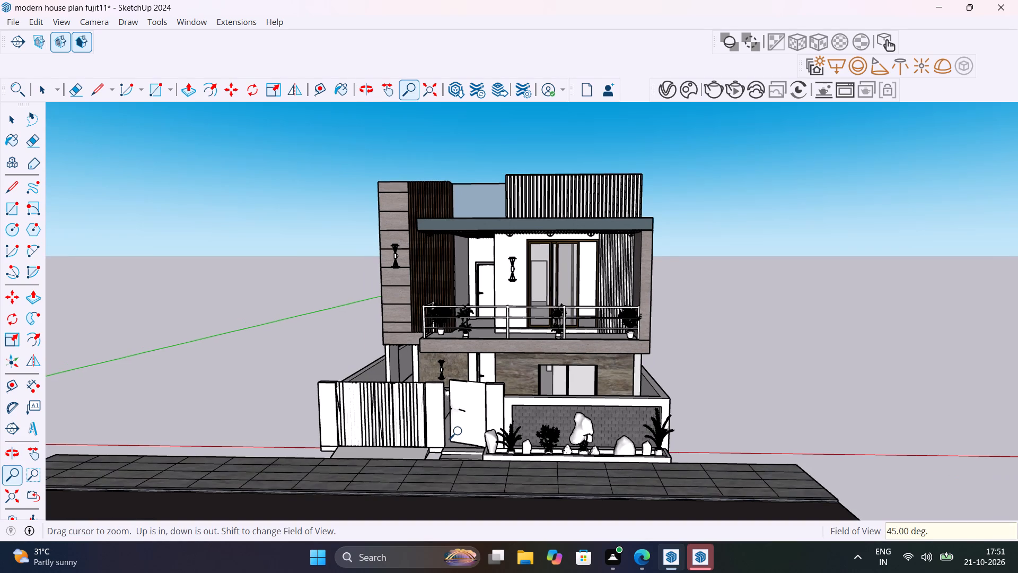
type("35")
key("Return")
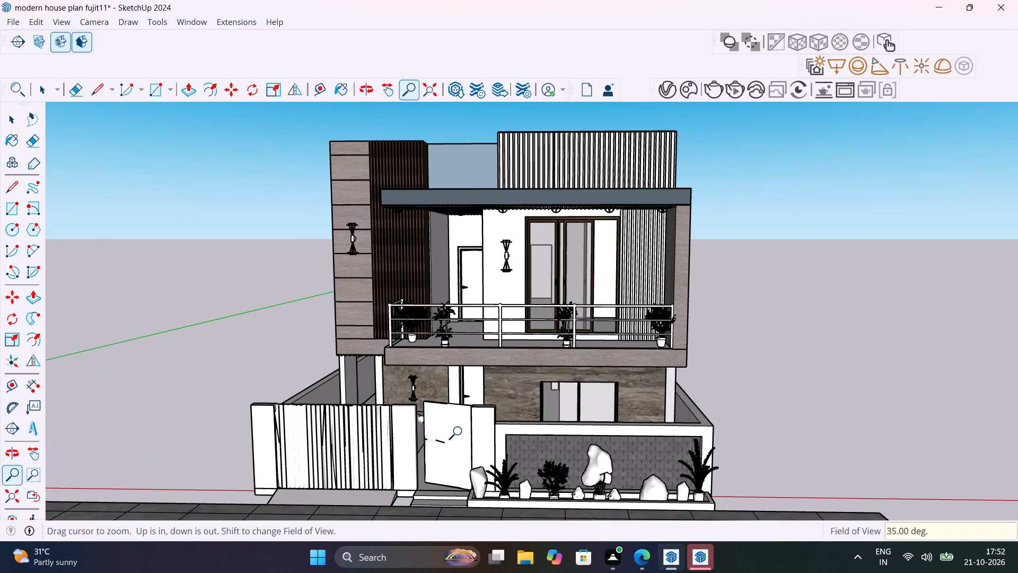
type("25")
key("Return")
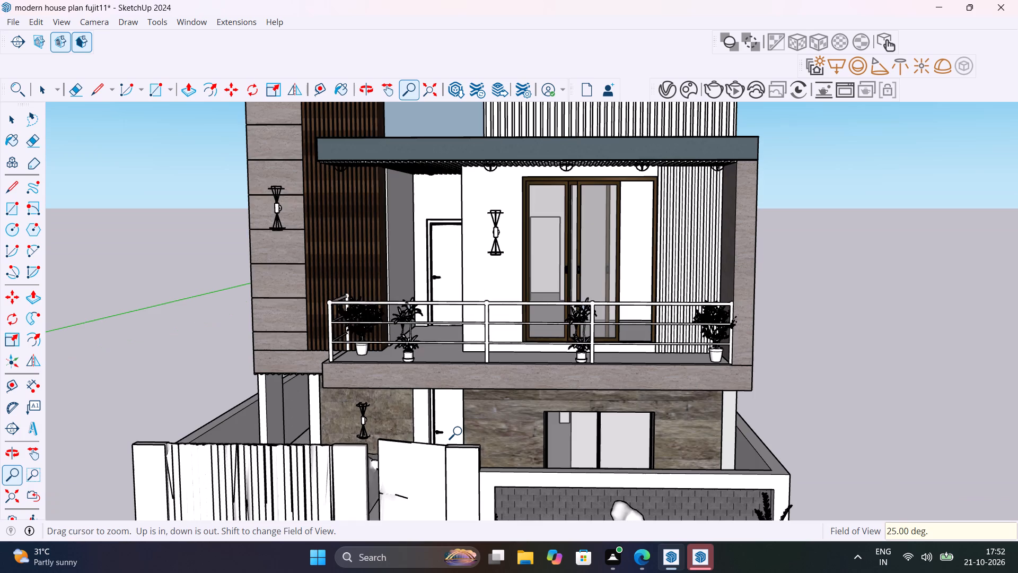
type("36")
key("Return")
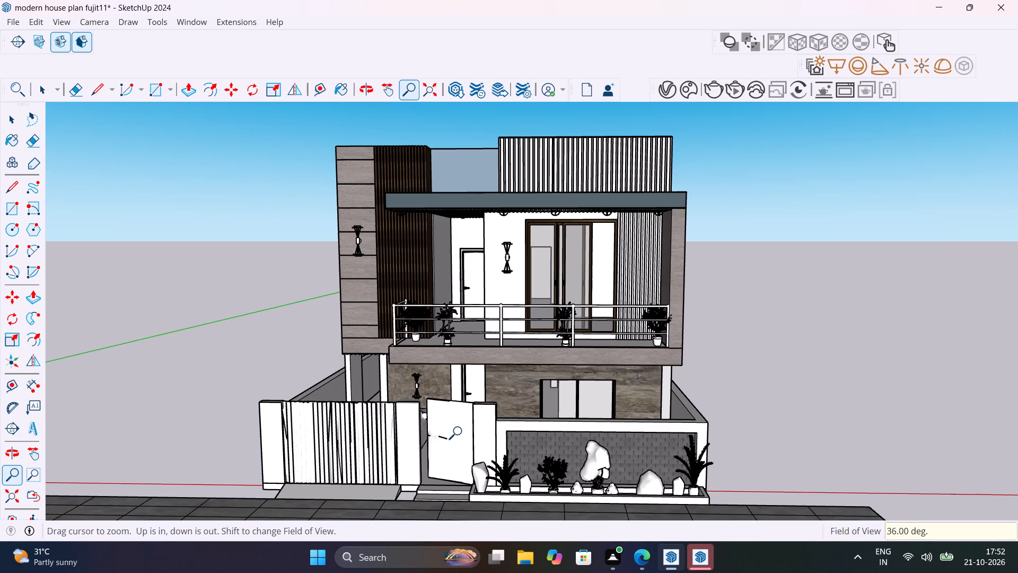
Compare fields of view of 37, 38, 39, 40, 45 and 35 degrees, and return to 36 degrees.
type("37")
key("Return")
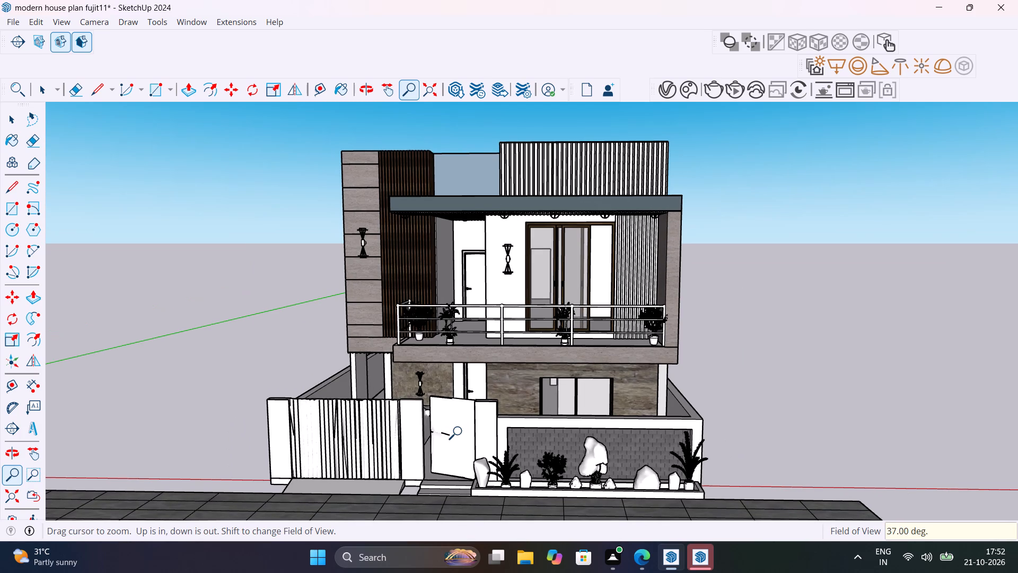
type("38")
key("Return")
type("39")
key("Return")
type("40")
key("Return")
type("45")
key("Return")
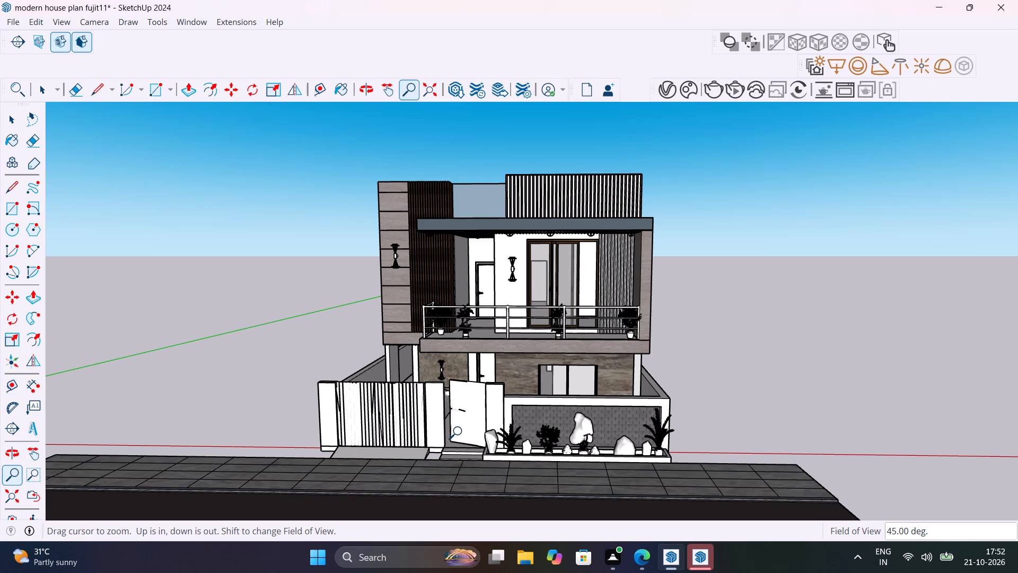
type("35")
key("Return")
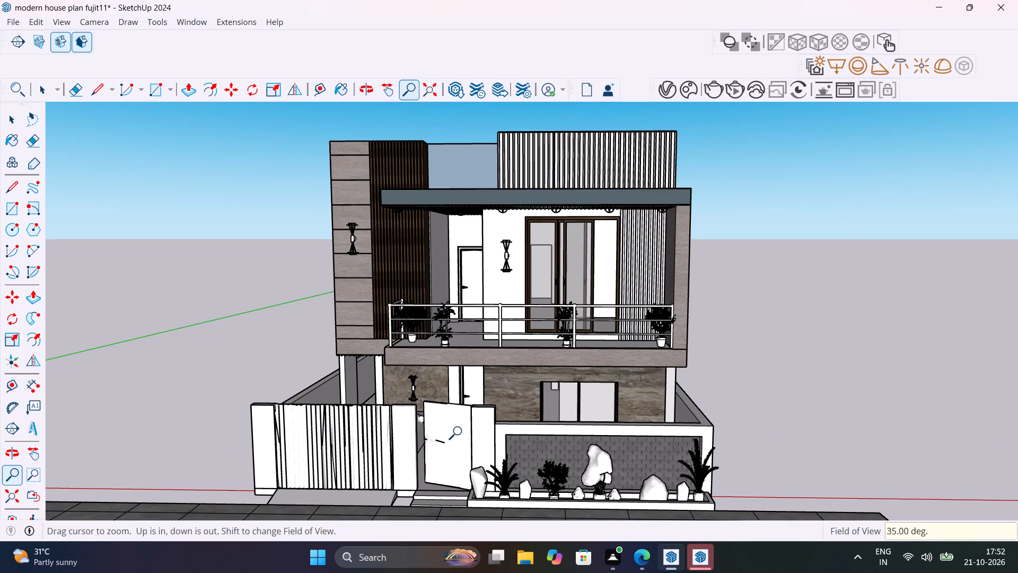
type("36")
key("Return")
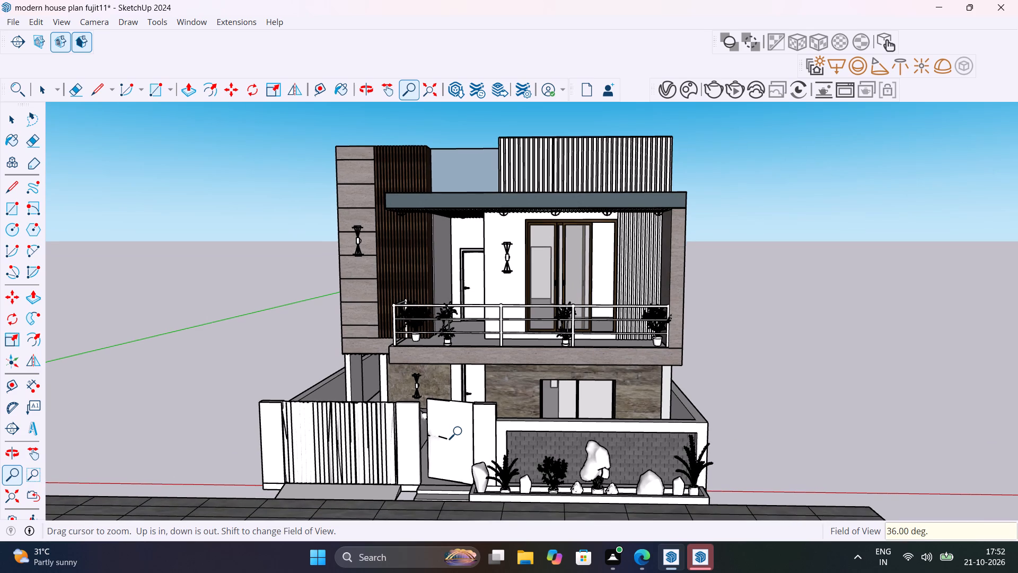
Set the front camera's field of view to 38 degrees.
type("38")
key("Return")
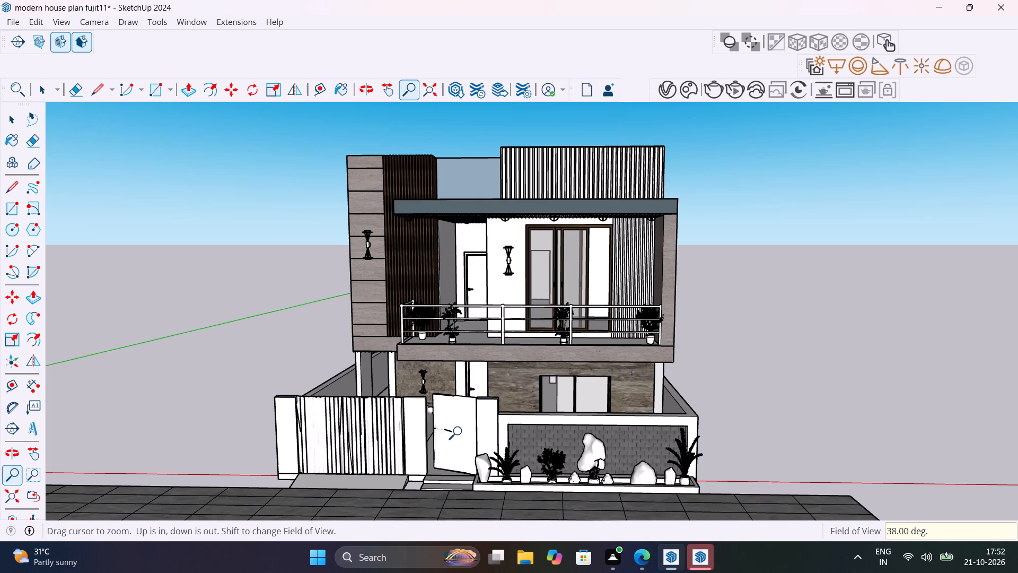
Reframe the house front to a nearly straight-on view with the road in the foreground and render it with V-Ray.
middle_click_drag(537, 485, 502, 465)
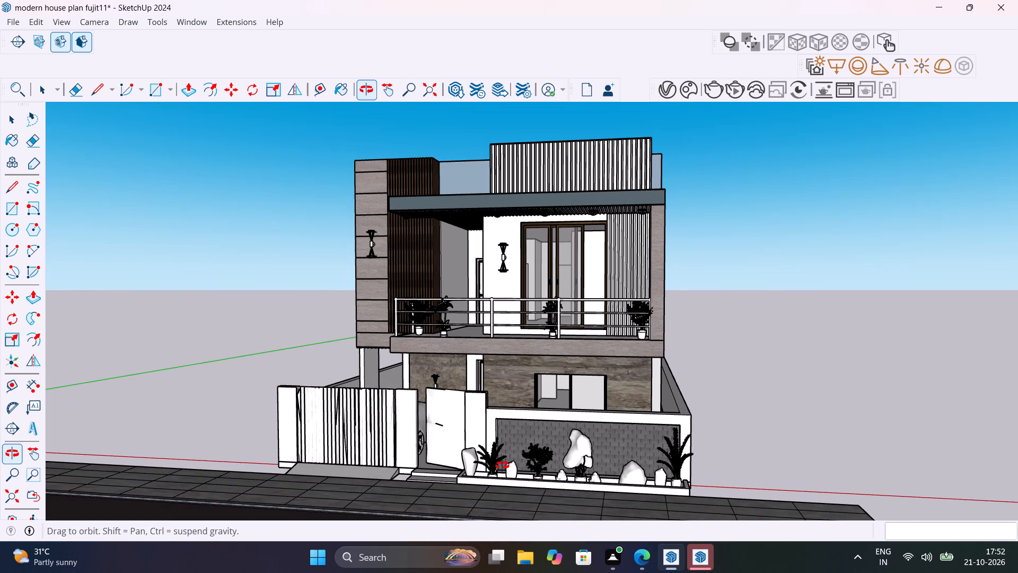
middle_click_drag(502, 465, 482, 463)
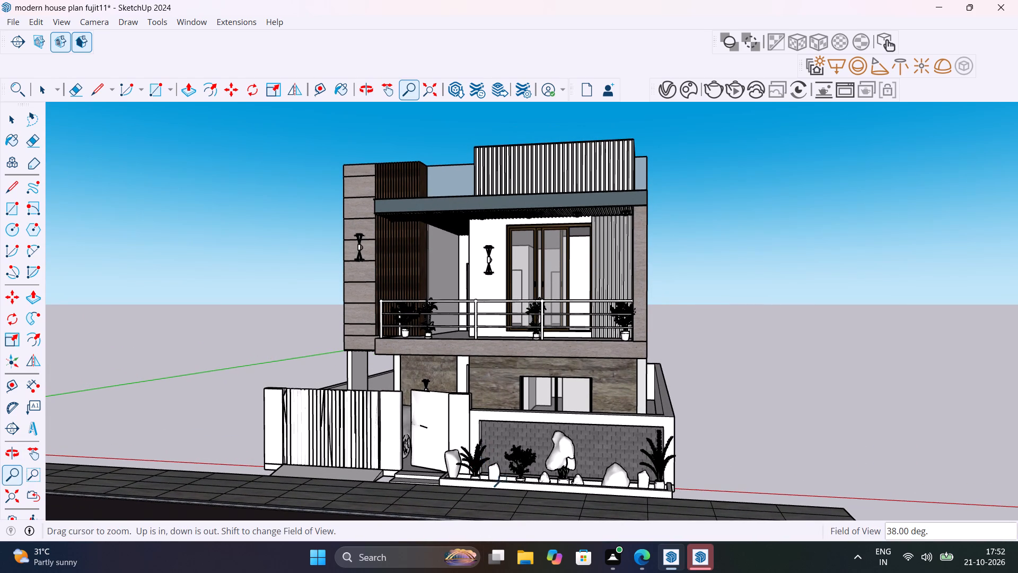
middle_click_drag(514, 481, 634, 471, "shift")
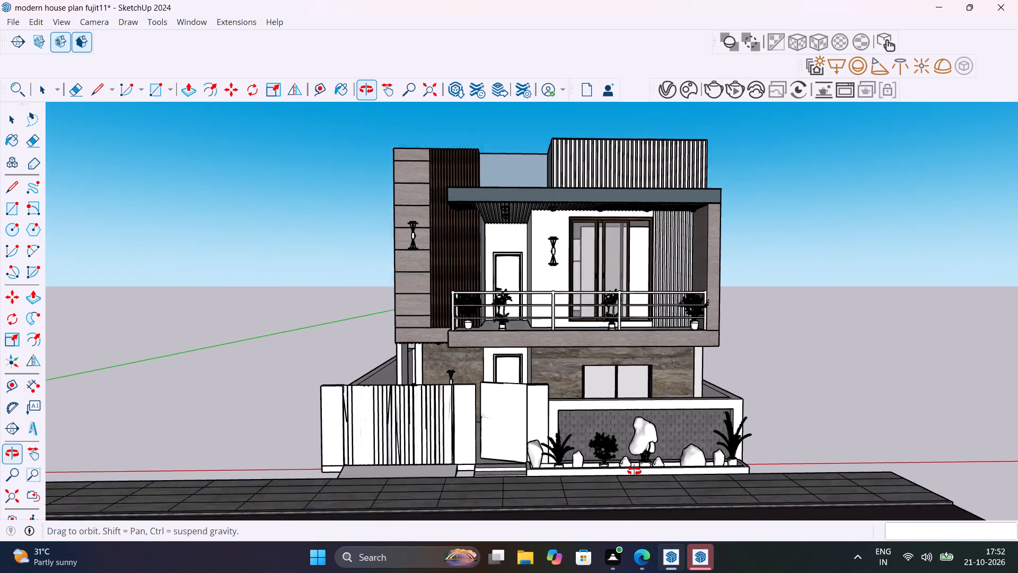
middle_click_drag(634, 471, 617, 493, "shift")
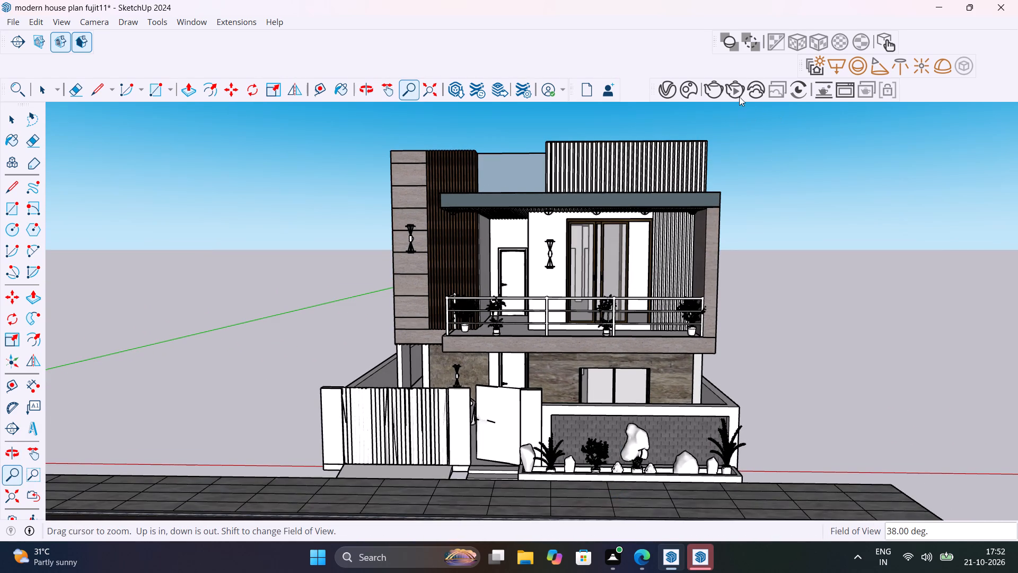
left_click(711, 86)
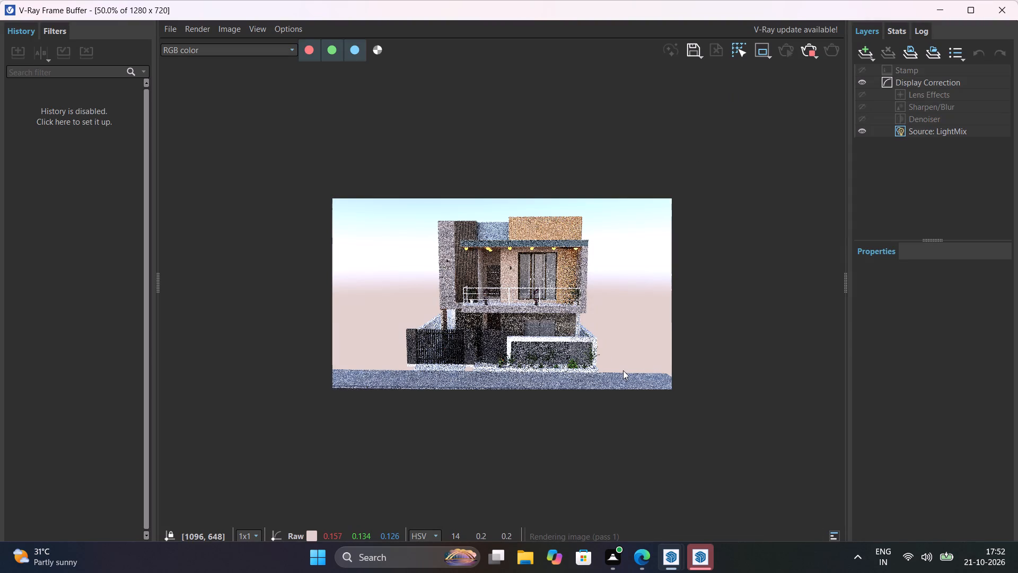
scroll(575, 368, "up", 1)
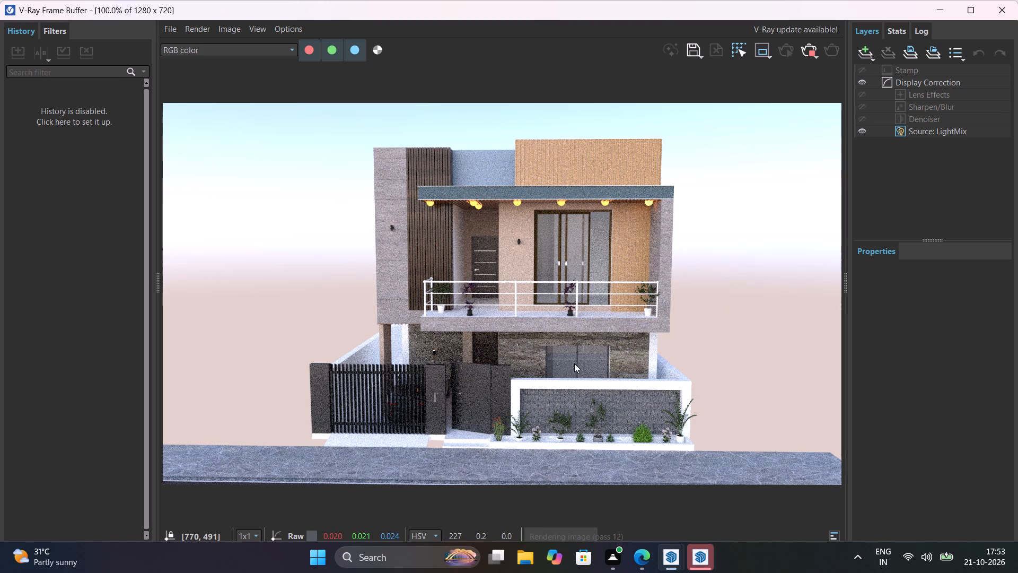
In the render's LightMix source, set the multipliers of Sphere Light#2, #3, #4 and #5 to 2.
left_click(879, 256)
left_click(879, 256)
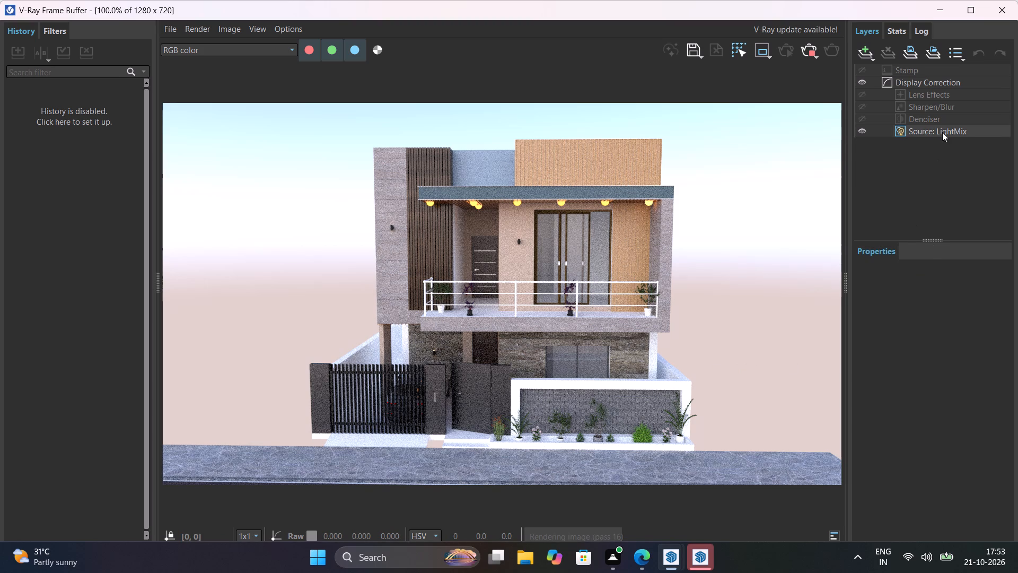
left_click(938, 127)
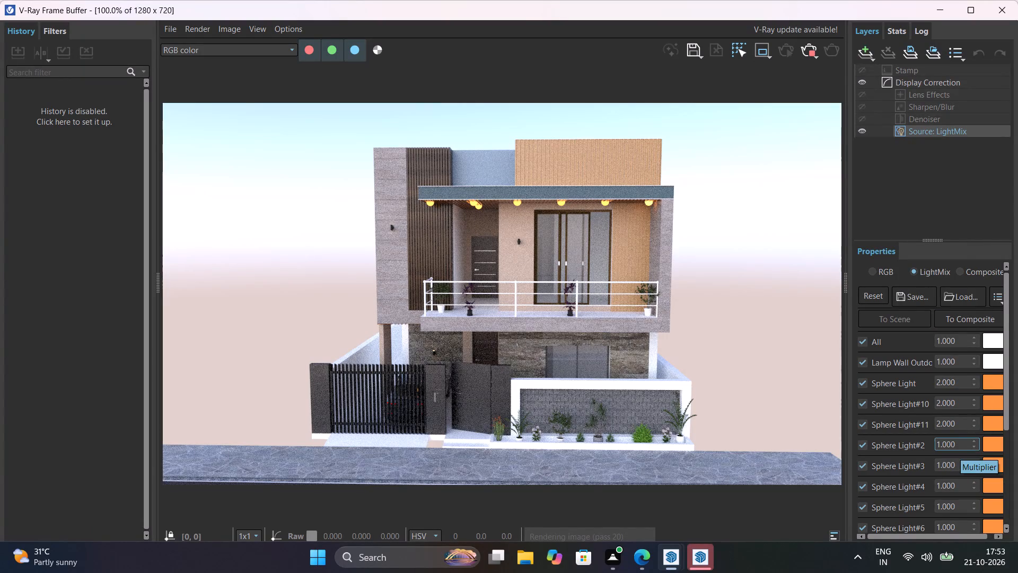
left_click_drag(962, 446, 922, 444)
key("2")
key("Return")
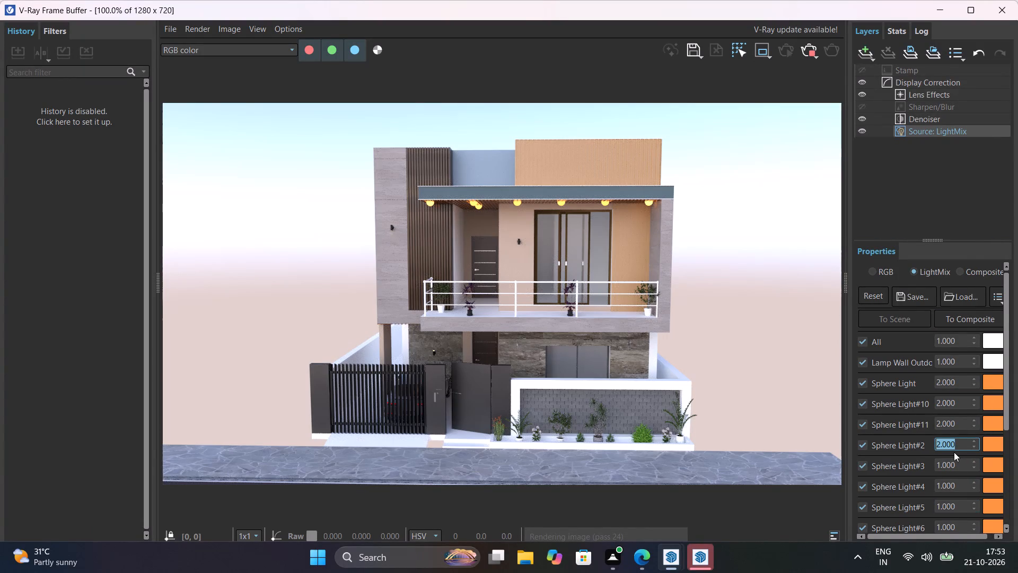
left_click_drag(961, 459, 889, 460)
key("2")
key("Return")
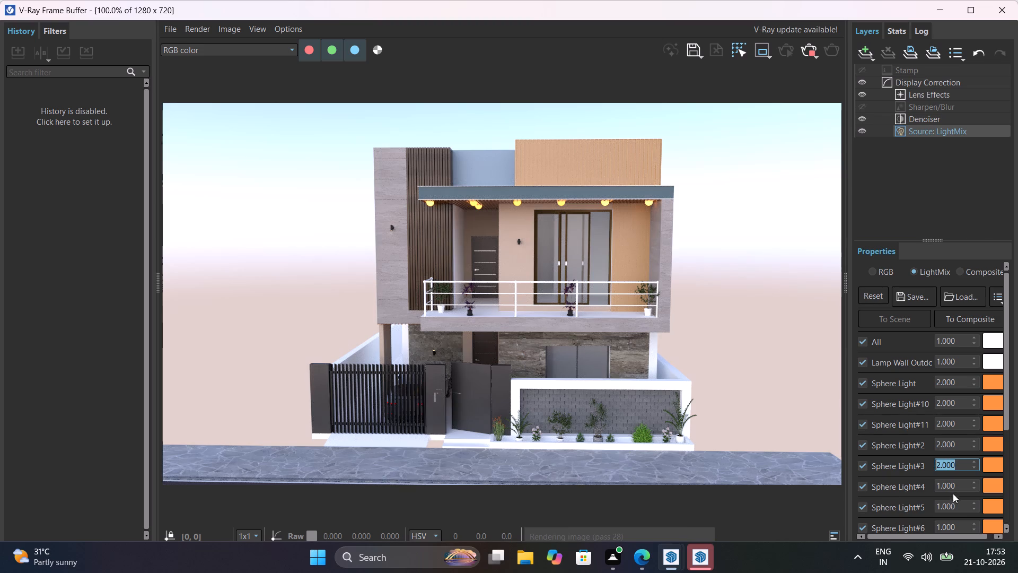
left_click_drag(960, 485, 926, 484)
key("2")
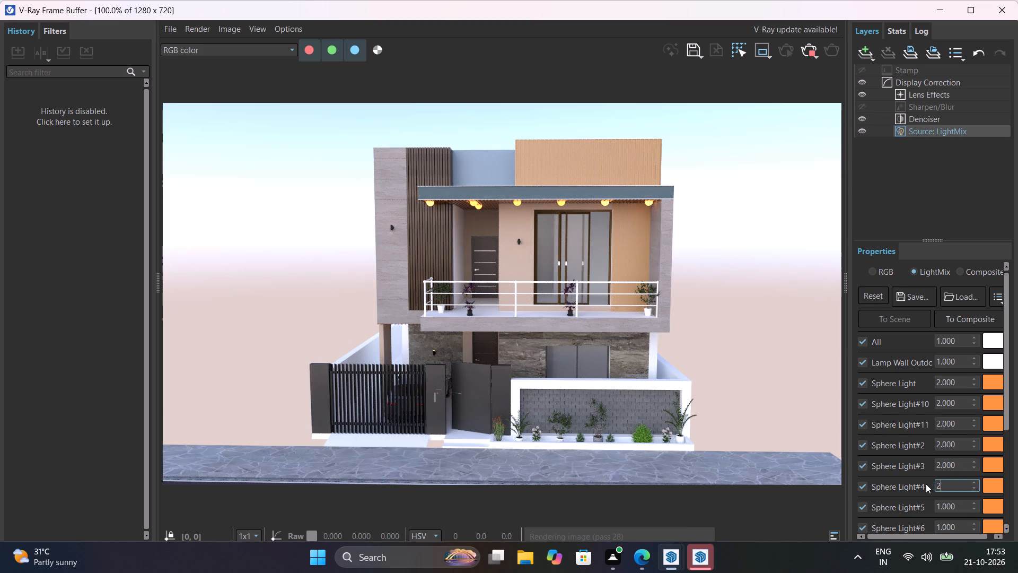
key("Return")
left_click_drag(961, 506, 898, 505)
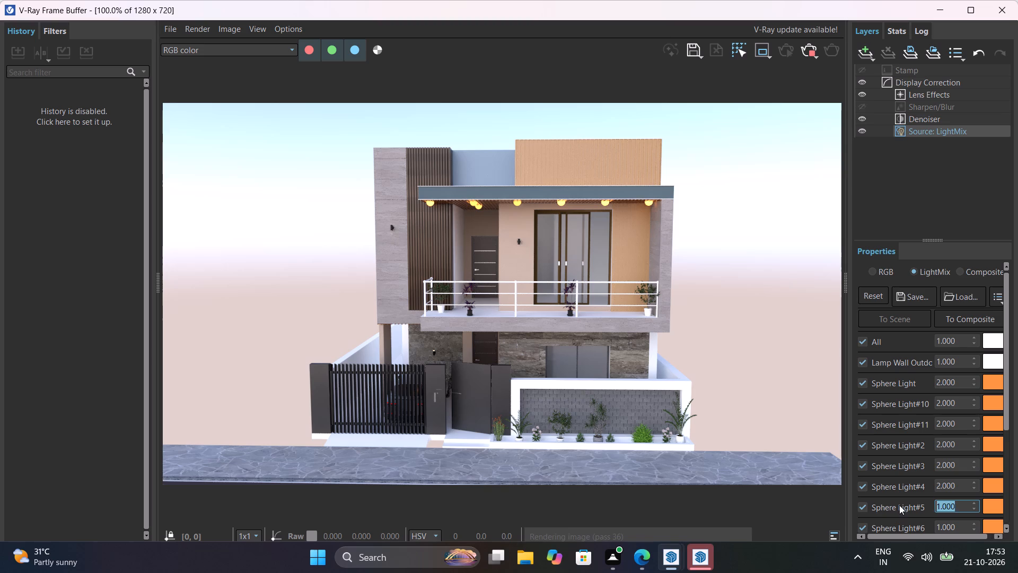
key("2")
key("Return")
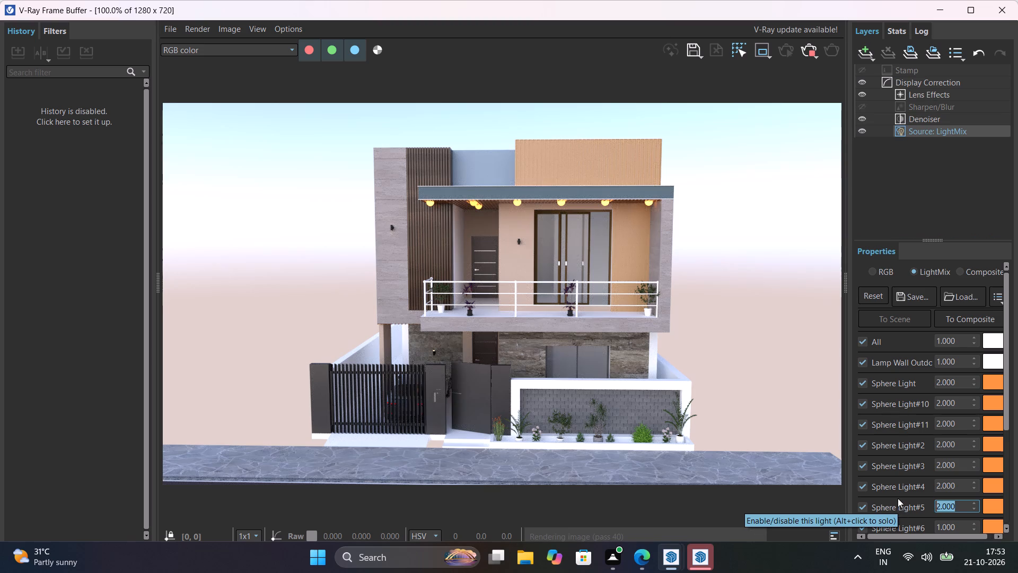
Set the LightMix multipliers of Sphere Light#6, #7, #8 and #9 to 2.
scroll(912, 511, "down", 2)
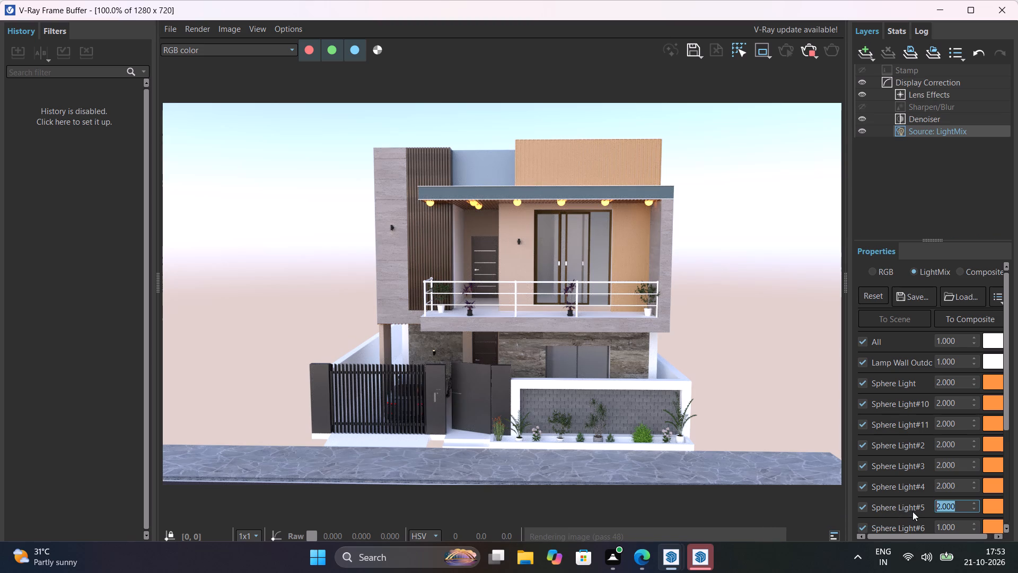
scroll(925, 508, "down", 2)
left_click_drag(962, 459, 917, 460)
key("2")
key("Return")
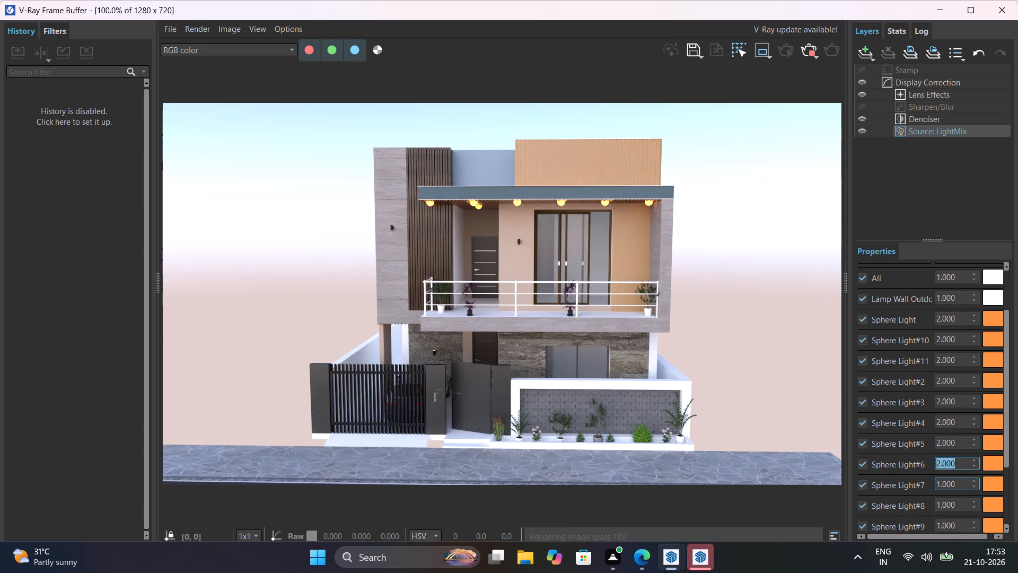
left_click_drag(955, 485, 903, 485)
key("2")
key("Return")
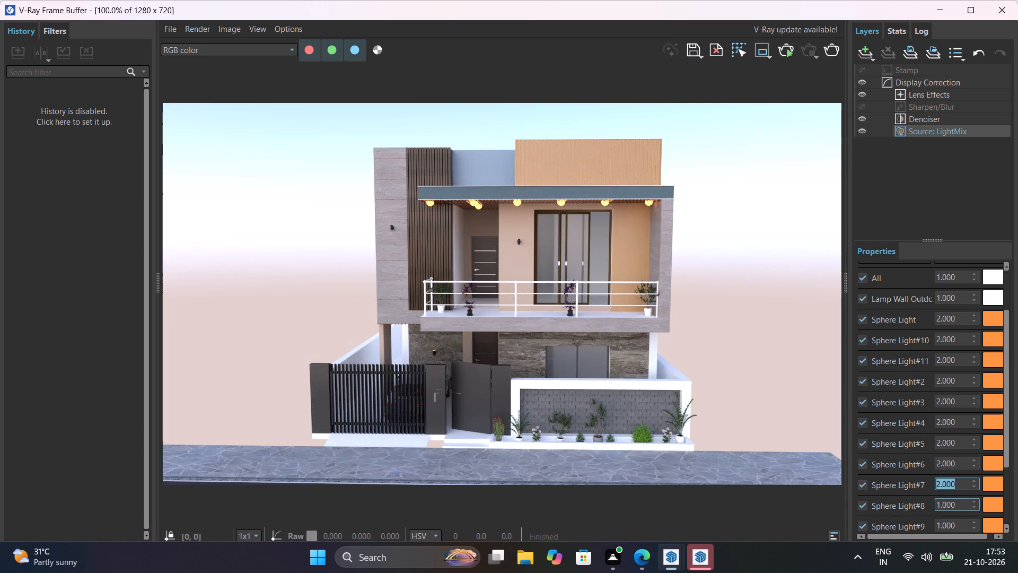
left_click_drag(956, 504, 878, 498)
key("2")
key("Return")
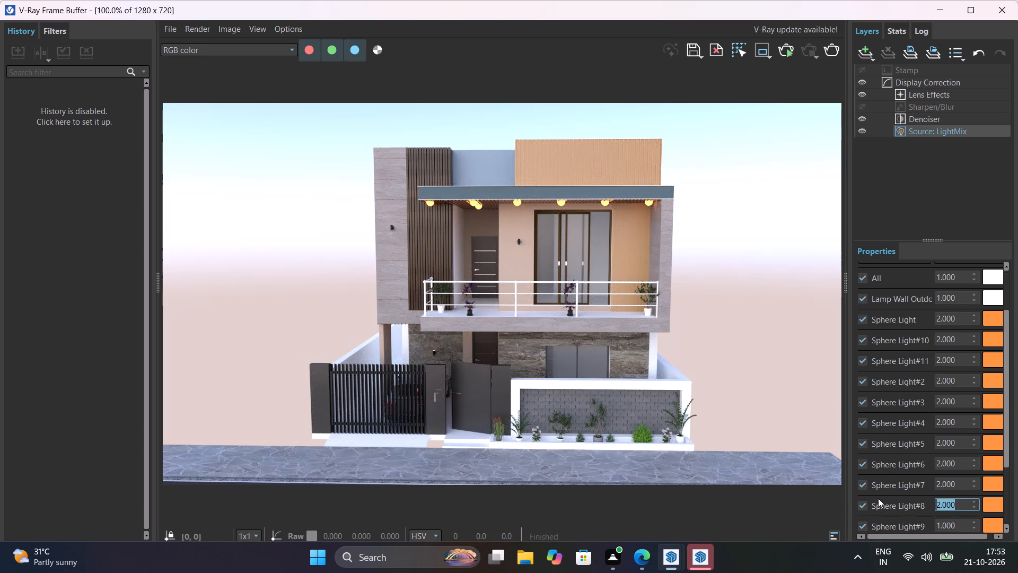
scroll(888, 508, "down", 3)
scroll(931, 507, "down", 2)
left_click_drag(967, 463, 918, 463)
key("2")
key("Return")
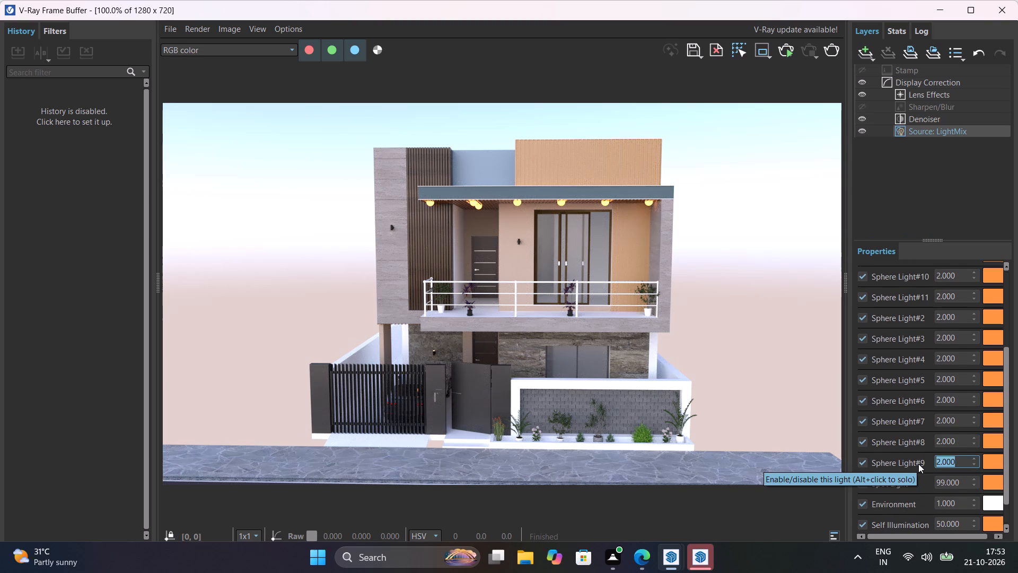
Switch the Environment, Self Illumination and Rest contributions off and on in LightMix to check each one's effect on the render.
left_click(867, 503)
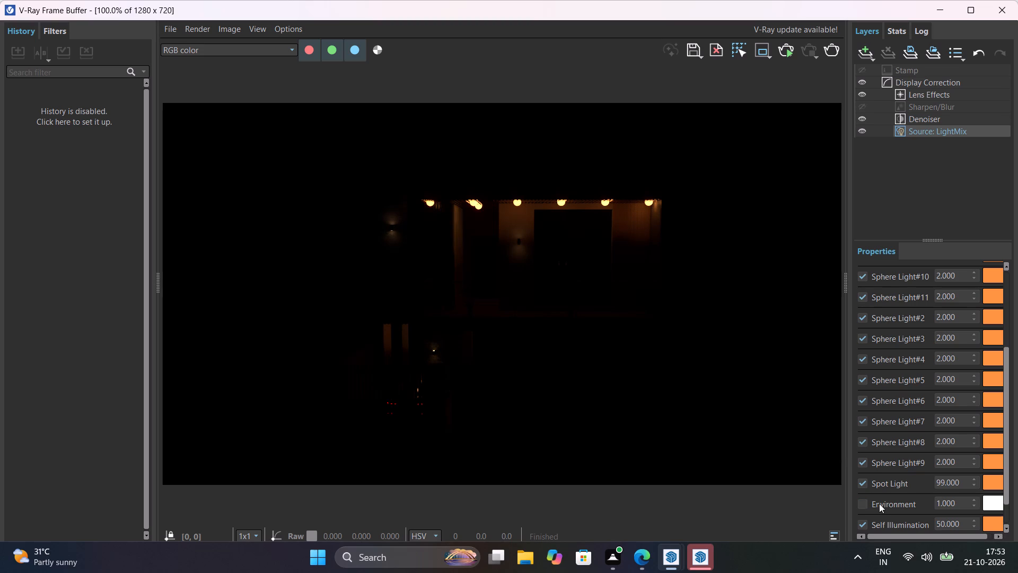
left_click(857, 506)
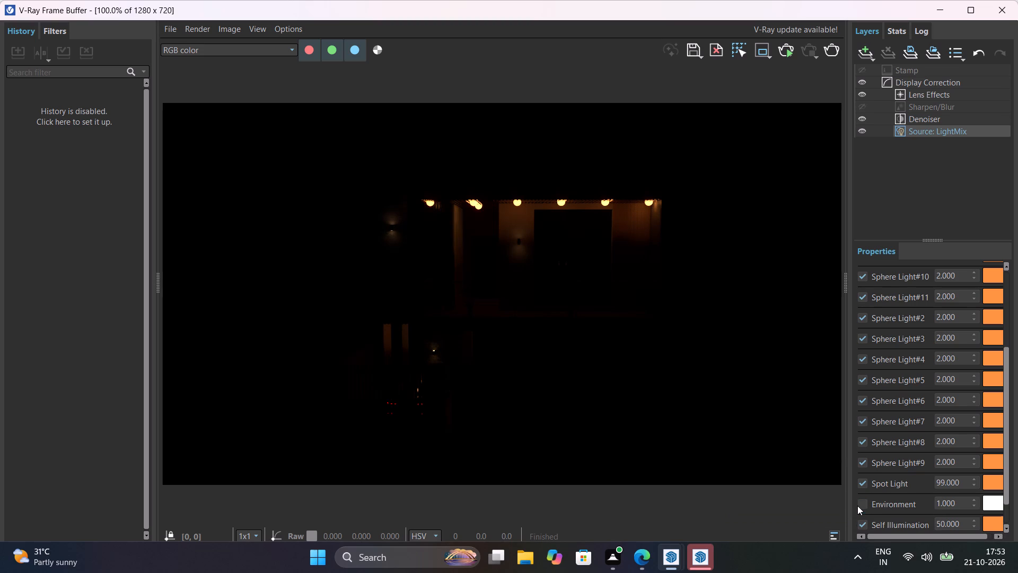
left_click(857, 506)
left_click(862, 504)
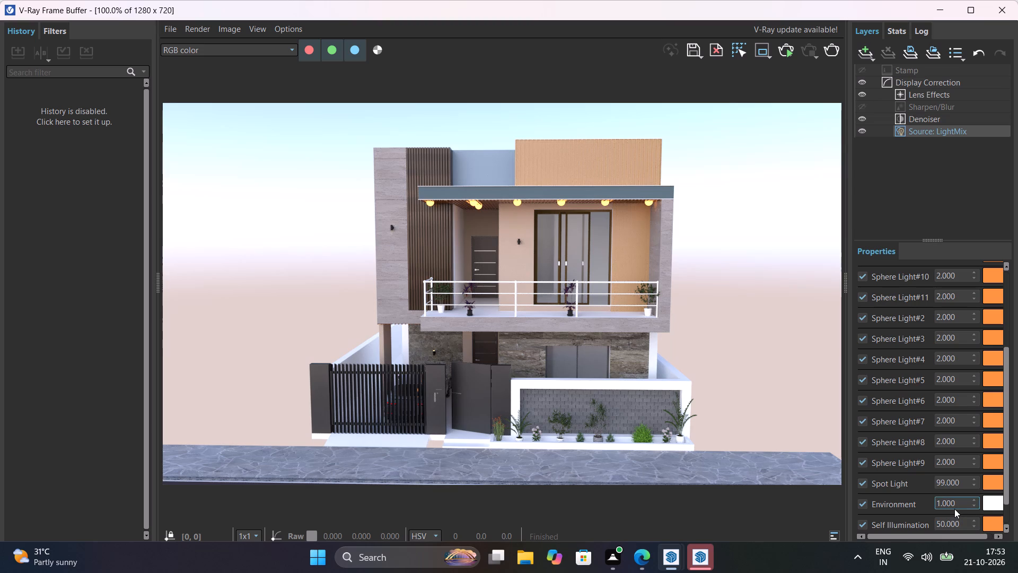
scroll(954, 509, "down", 1)
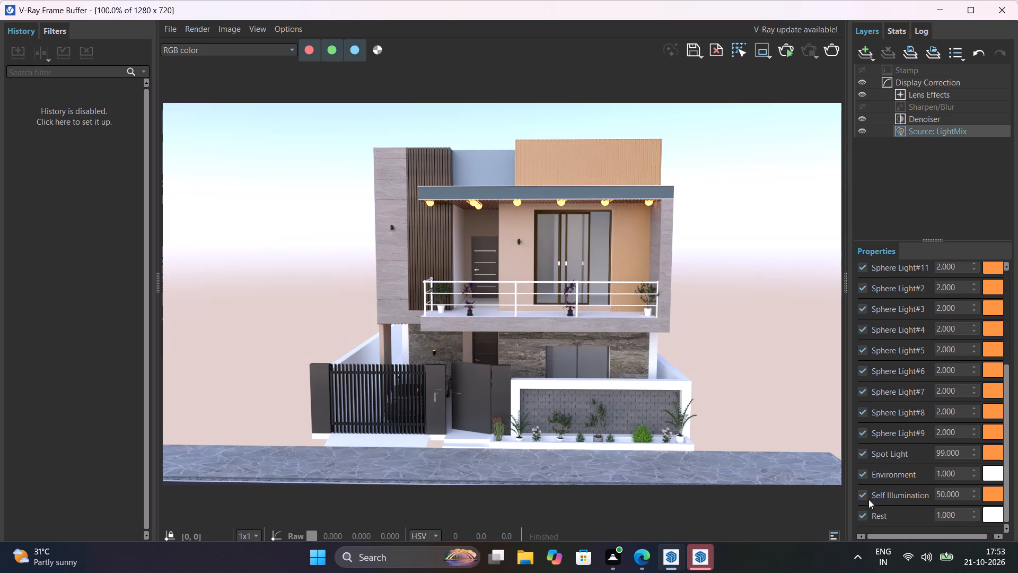
left_click(866, 498)
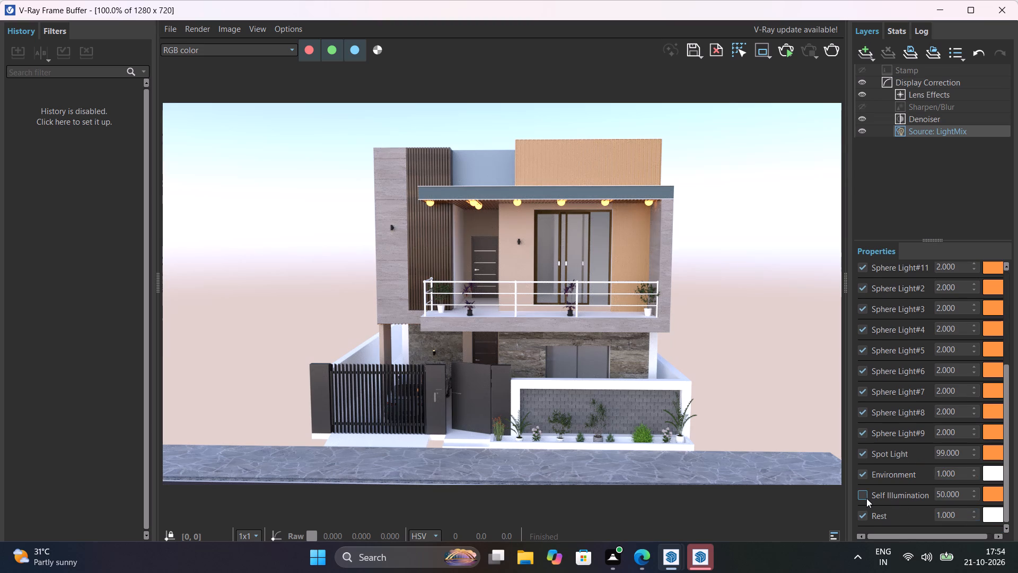
left_click(866, 498)
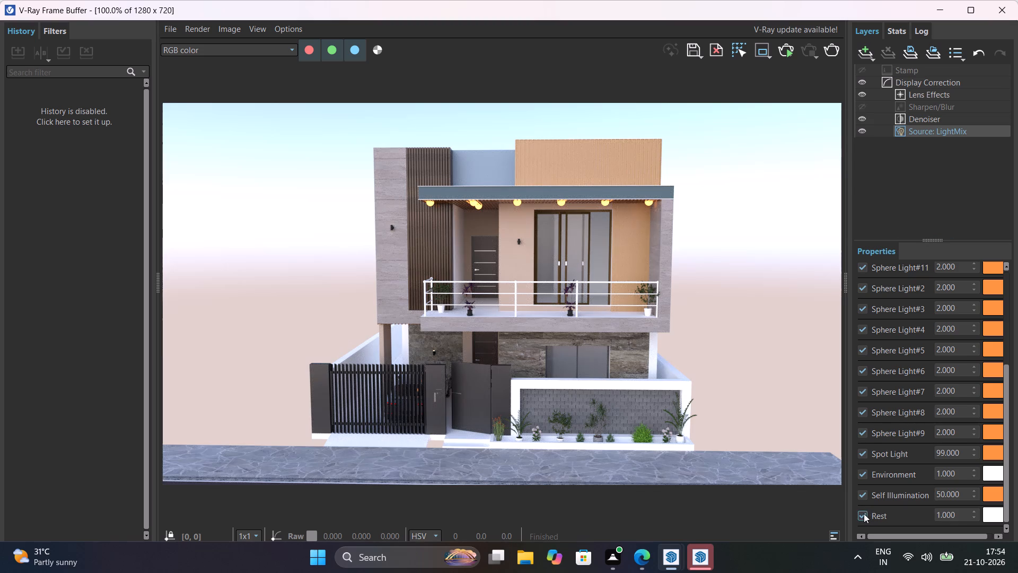
left_click(864, 514)
left_click(864, 514)
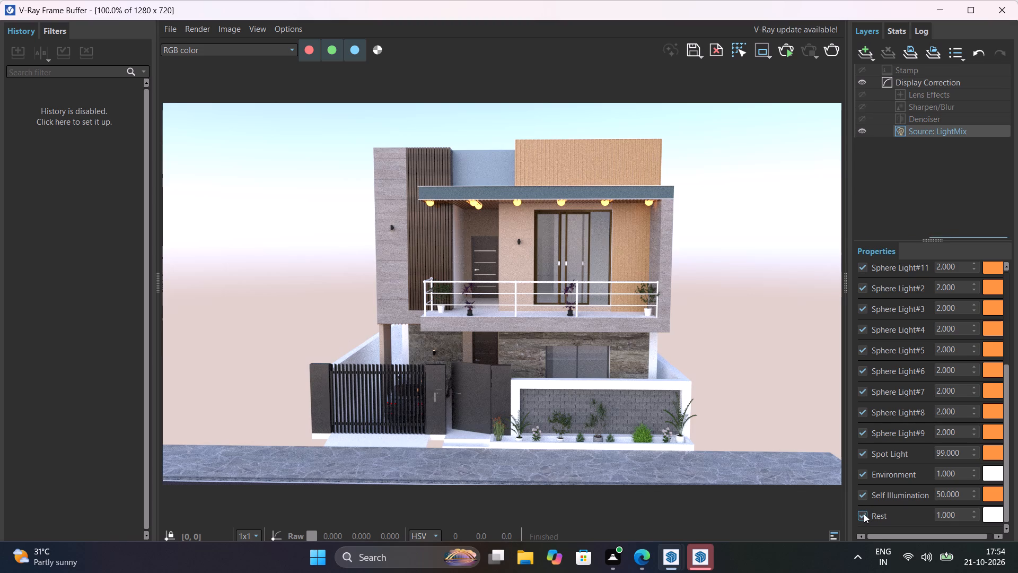
Set the outdoor wall lamp's LightMix colour temperature to 3500 K.
scroll(898, 460, "up", 16)
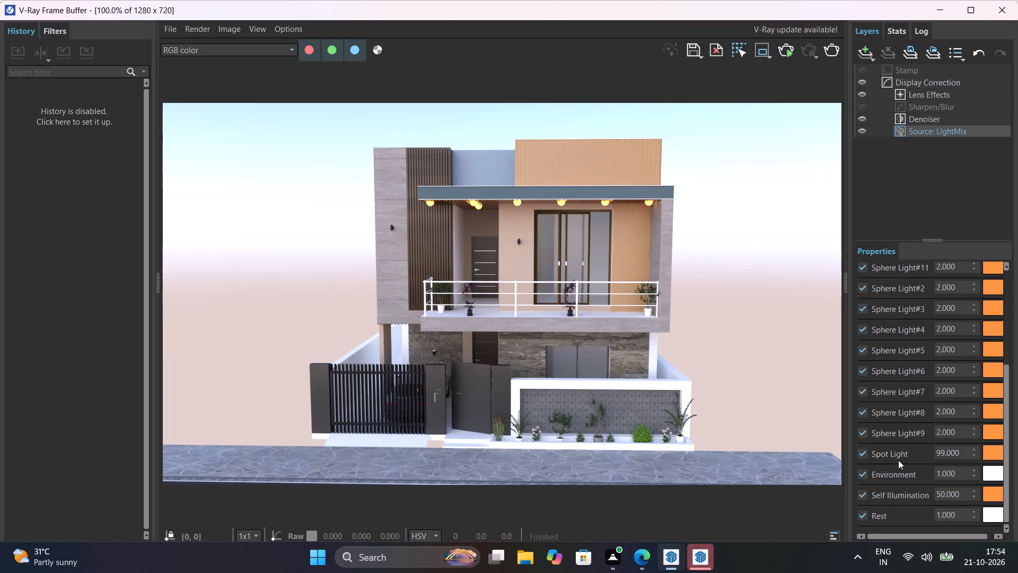
scroll(898, 460, "up", 6)
scroll(955, 376, "up", 5)
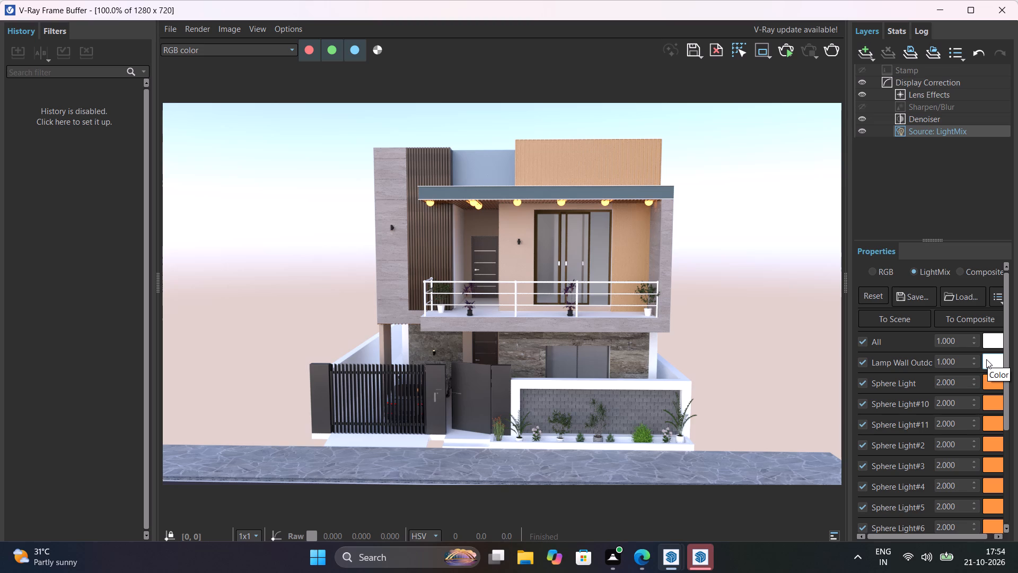
left_click(988, 361)
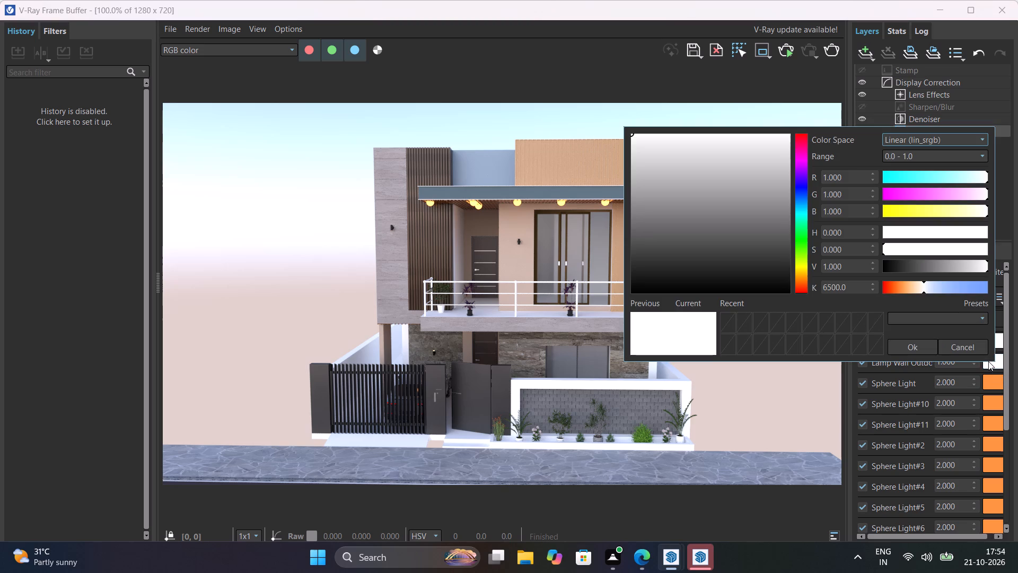
left_click_drag(861, 288, 803, 289)
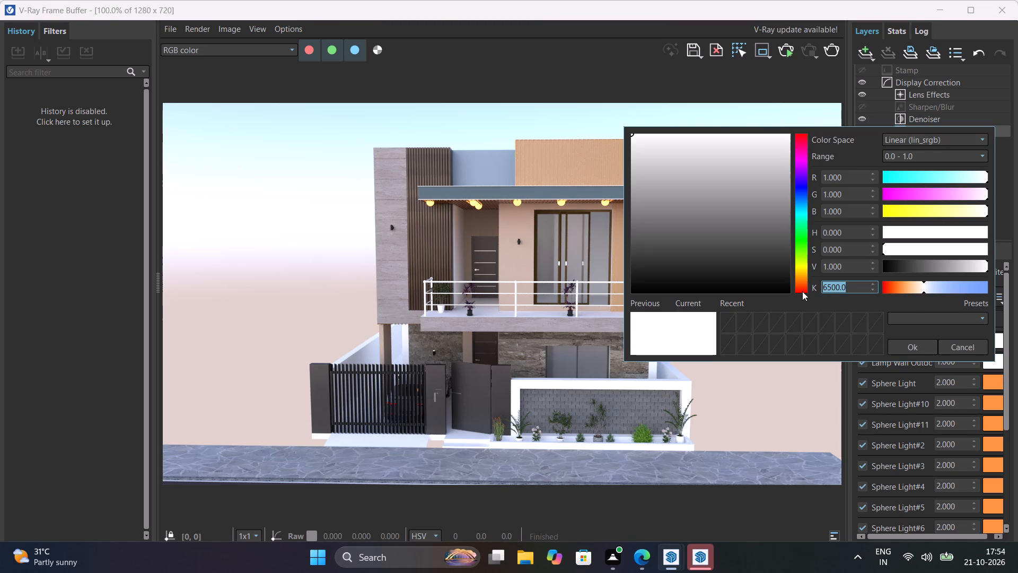
key("3")
type("500")
key("Return")
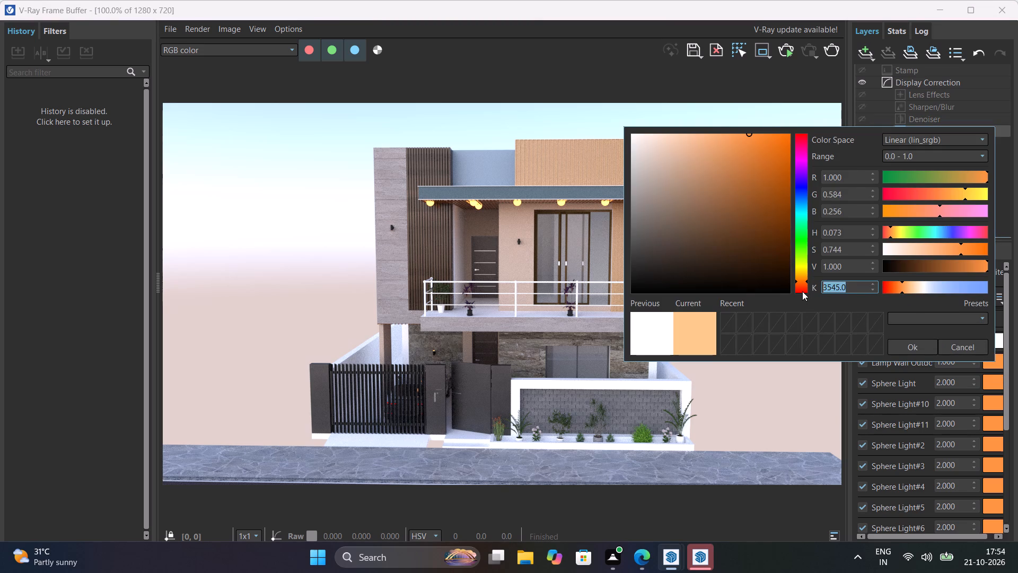
left_click(783, 422)
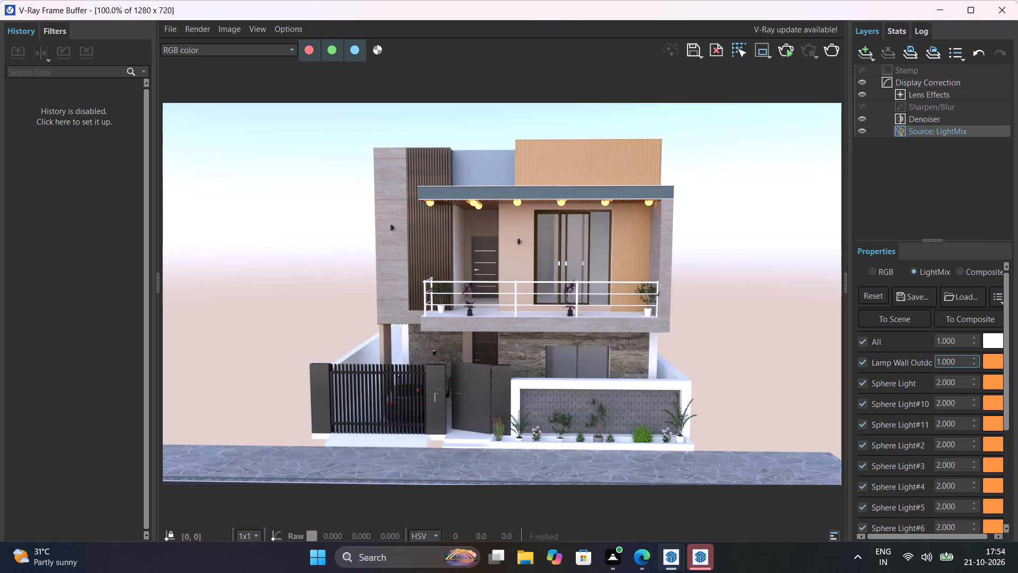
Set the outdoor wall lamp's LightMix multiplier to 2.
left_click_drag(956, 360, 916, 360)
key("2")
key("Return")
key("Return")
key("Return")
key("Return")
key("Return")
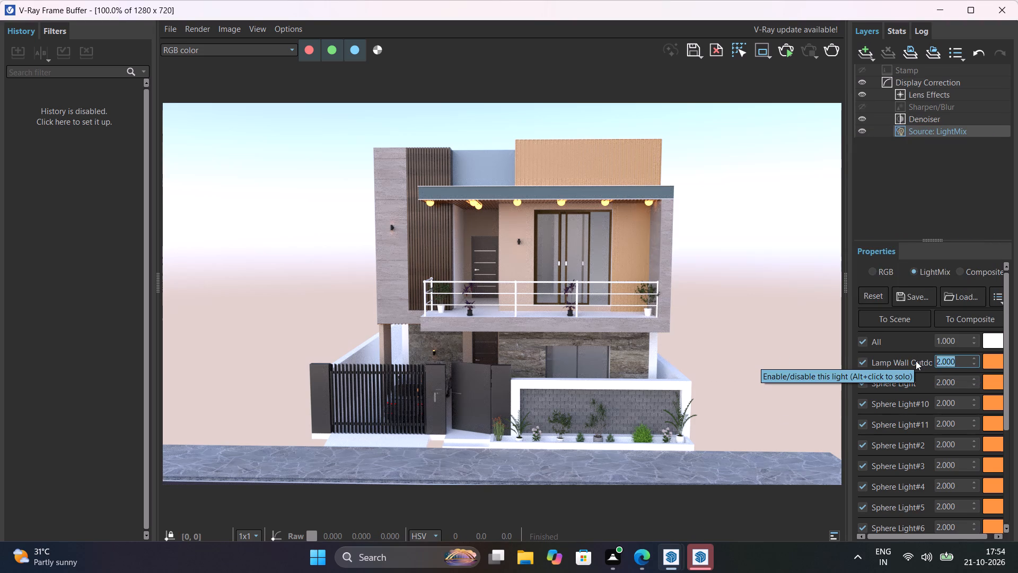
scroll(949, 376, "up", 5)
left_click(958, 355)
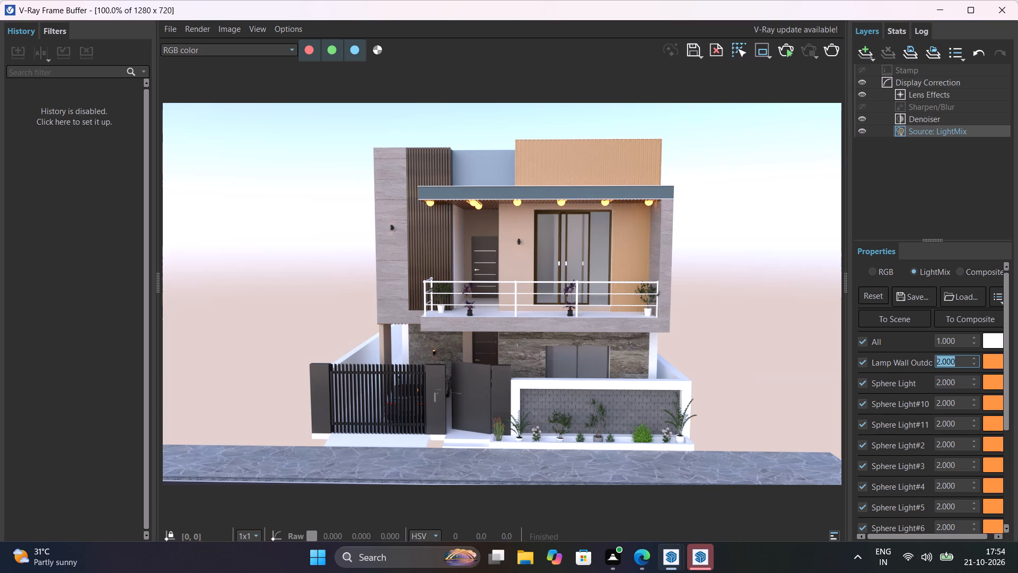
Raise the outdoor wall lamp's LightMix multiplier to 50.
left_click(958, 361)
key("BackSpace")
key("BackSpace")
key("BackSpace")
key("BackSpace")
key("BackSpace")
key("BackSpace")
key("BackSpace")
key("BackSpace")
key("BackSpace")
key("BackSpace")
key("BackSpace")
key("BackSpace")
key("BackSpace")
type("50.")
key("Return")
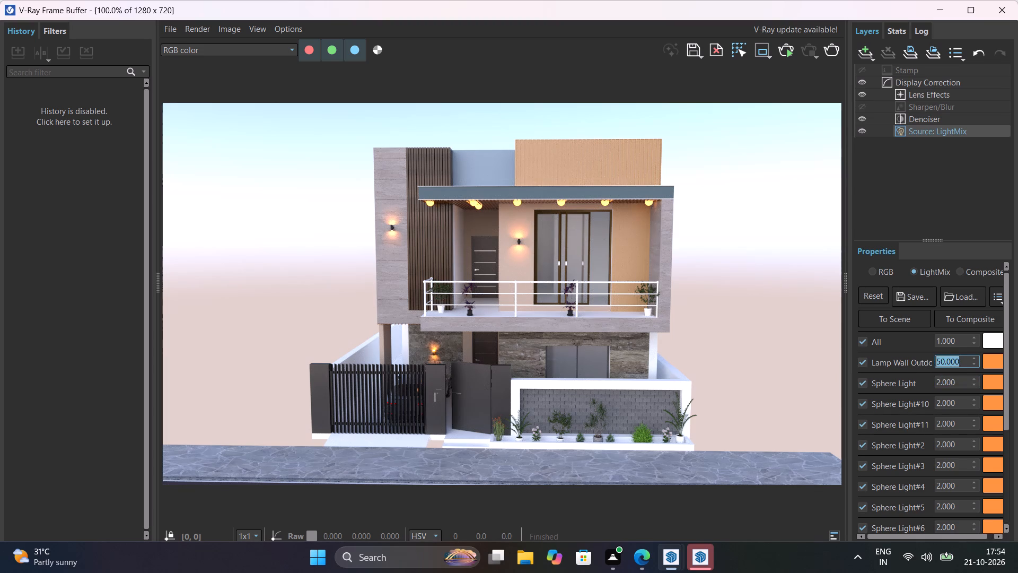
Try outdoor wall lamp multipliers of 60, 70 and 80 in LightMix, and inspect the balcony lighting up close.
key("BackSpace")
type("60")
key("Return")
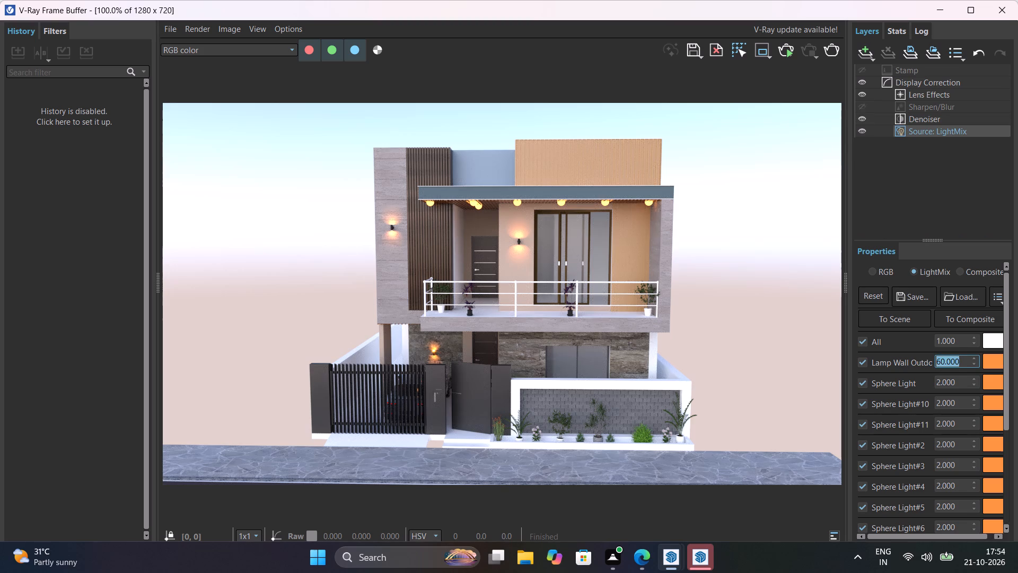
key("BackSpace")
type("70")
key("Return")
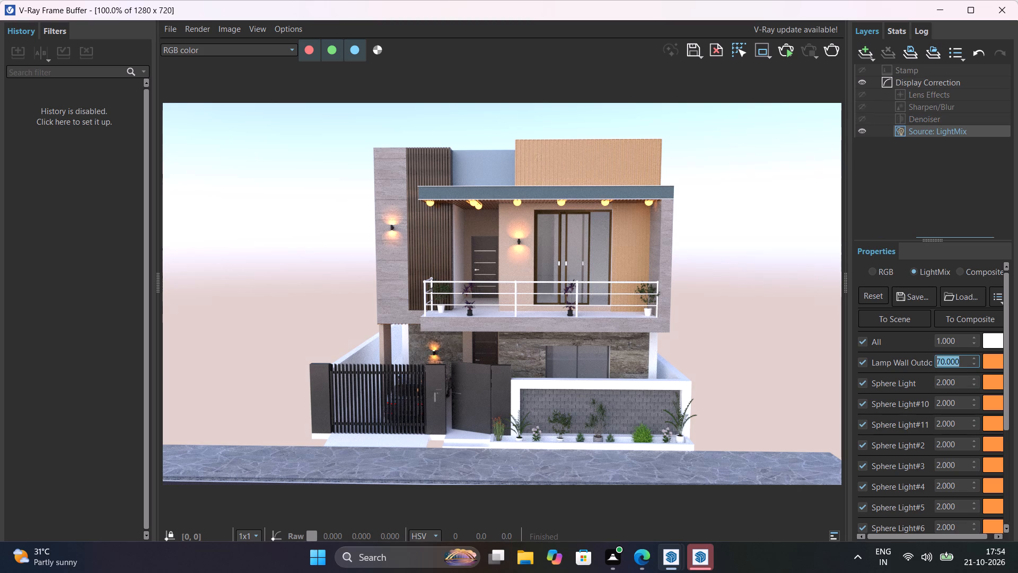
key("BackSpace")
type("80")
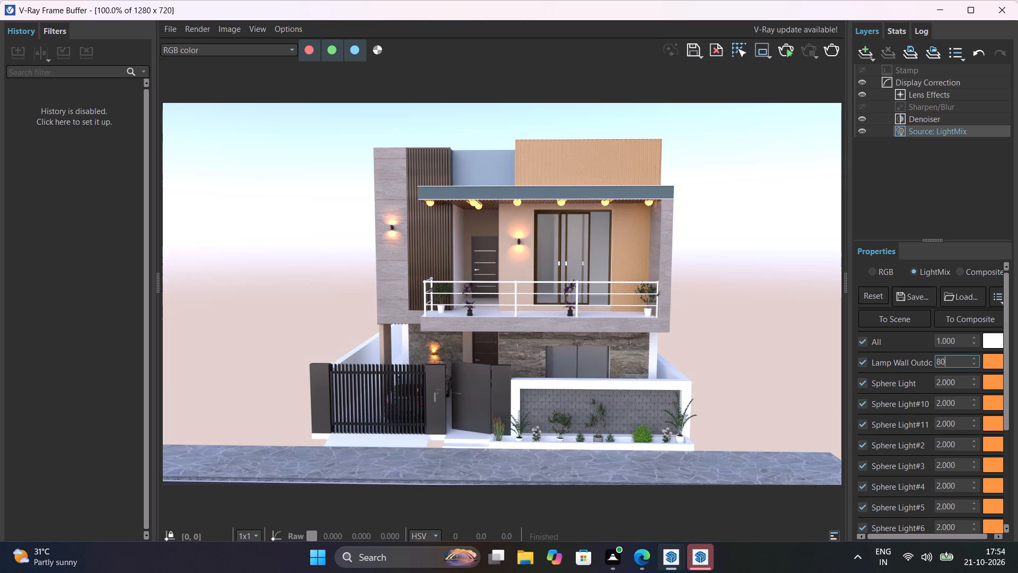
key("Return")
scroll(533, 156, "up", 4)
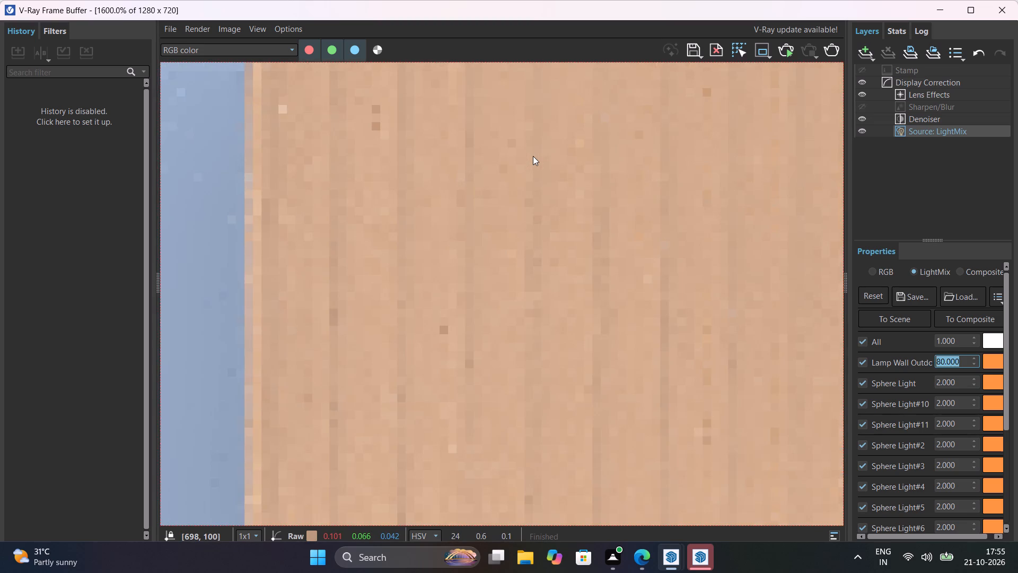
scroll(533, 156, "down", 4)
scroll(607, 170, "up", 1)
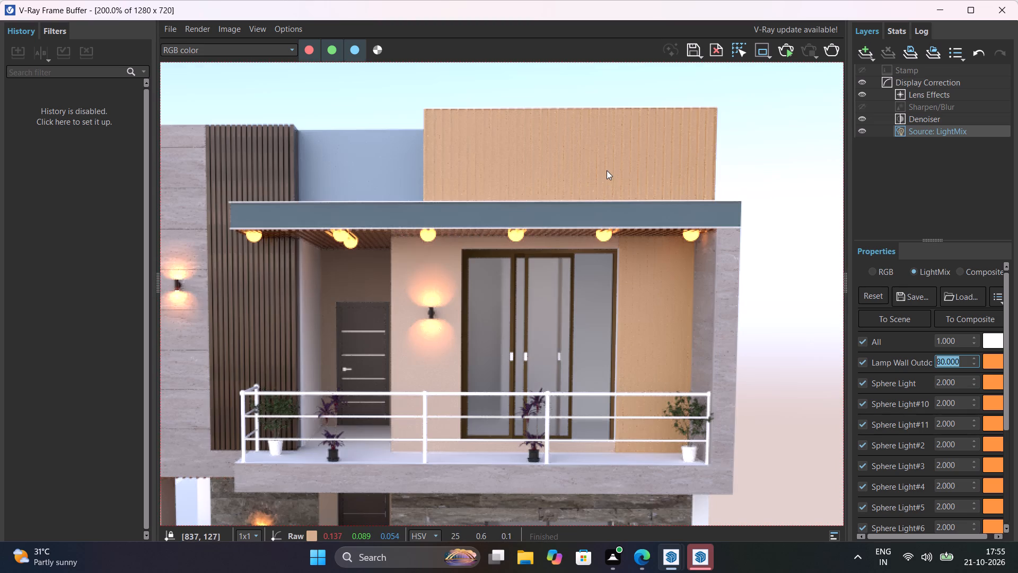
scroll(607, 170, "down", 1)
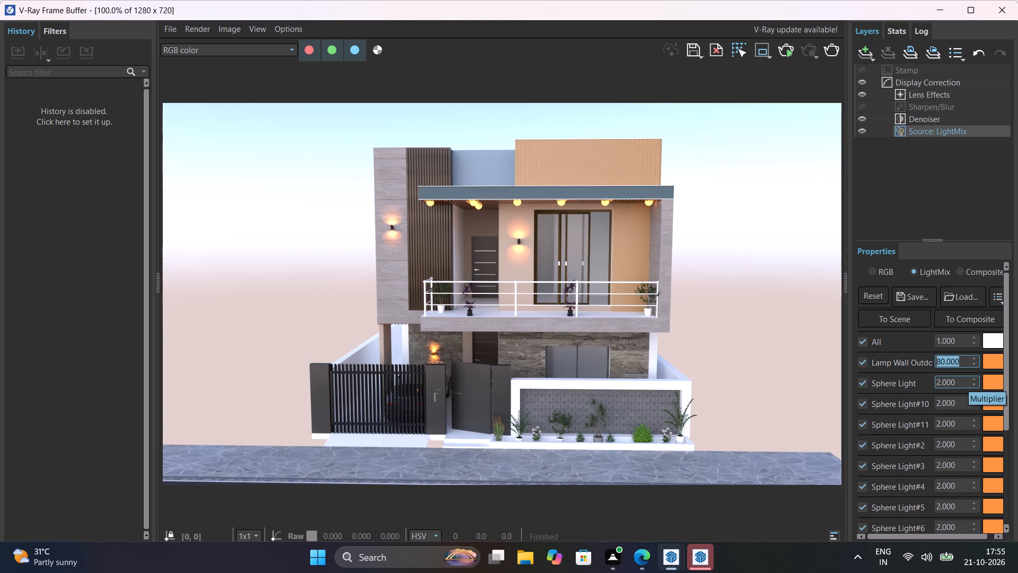
Set the LightMix multipliers of Sphere Light, Sphere Light#10 and Sphere Light#11 to 1.
left_click_drag(965, 384, 861, 384)
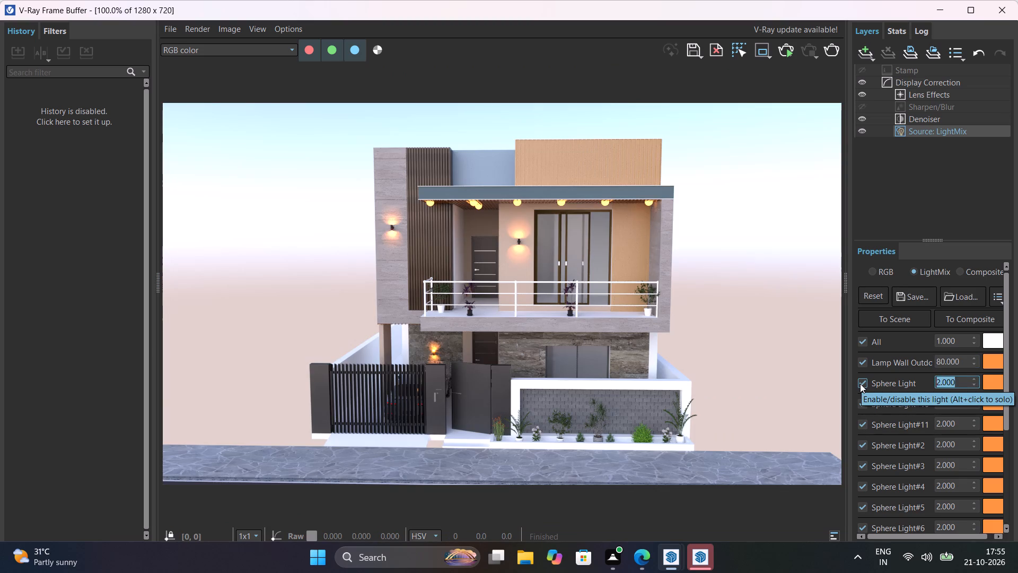
key("1")
key("Return")
left_click_drag(964, 404, 902, 405)
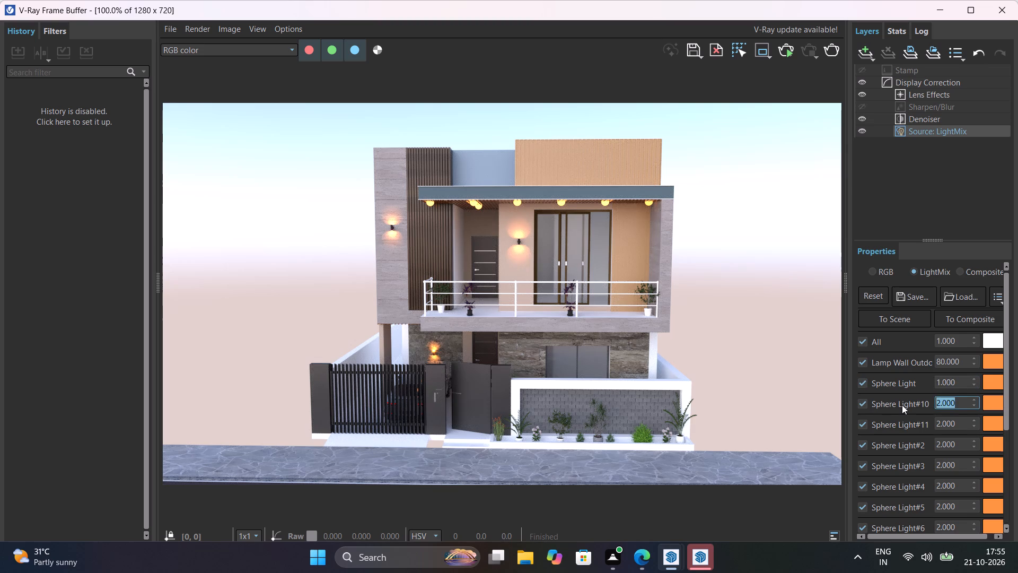
key("1")
key("Return")
left_click_drag(960, 423, 864, 423)
key("1")
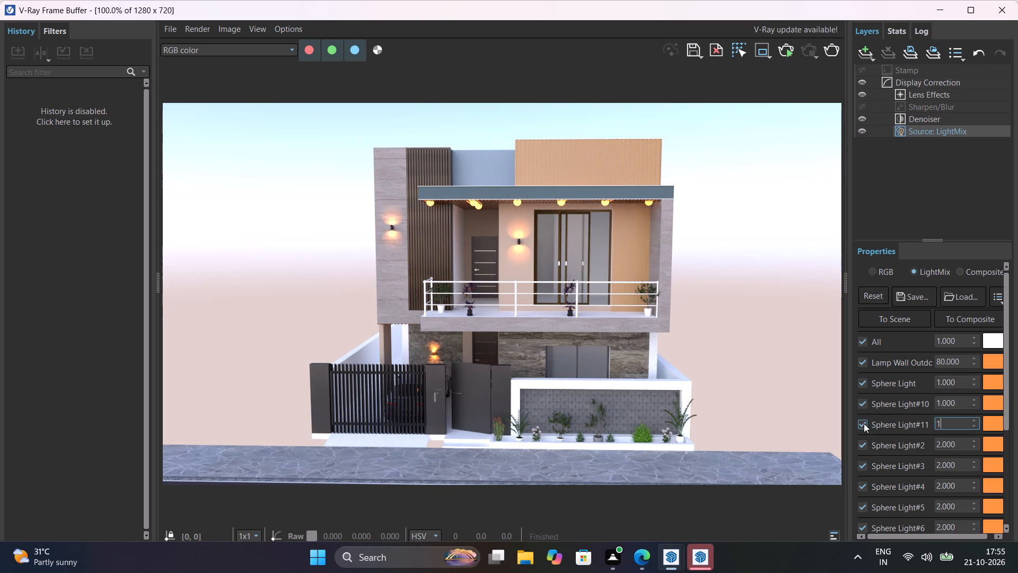
key("Return")
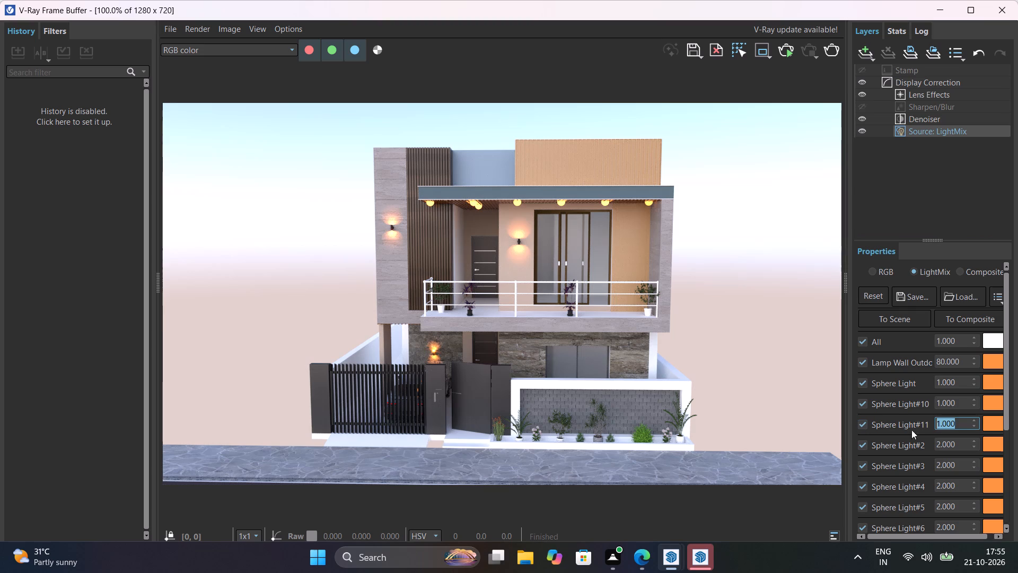
Set the LightMix multipliers of Sphere Light#2, #3 and #4 to 1.
left_click_drag(955, 442, 801, 447)
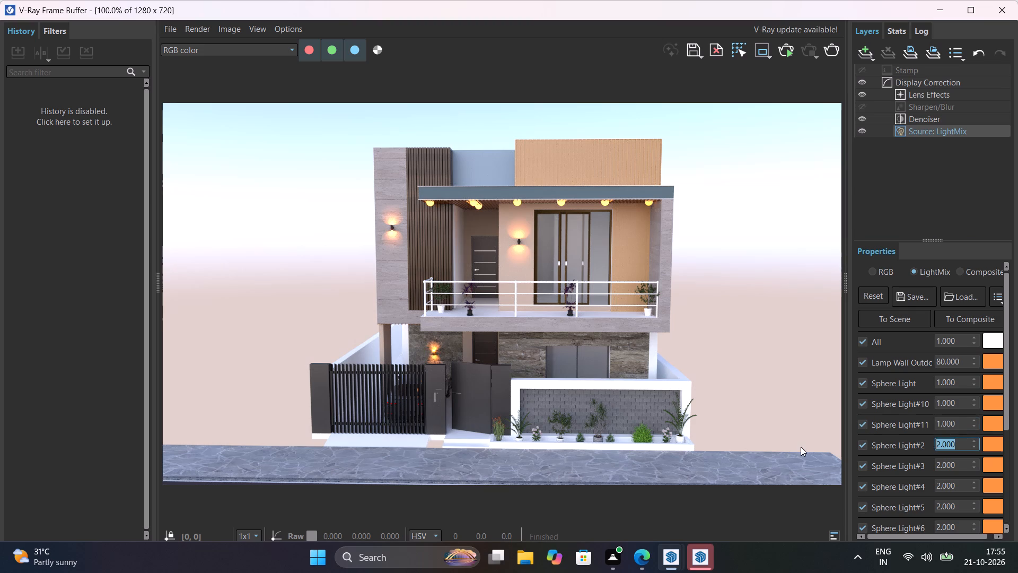
key("1")
key("Return")
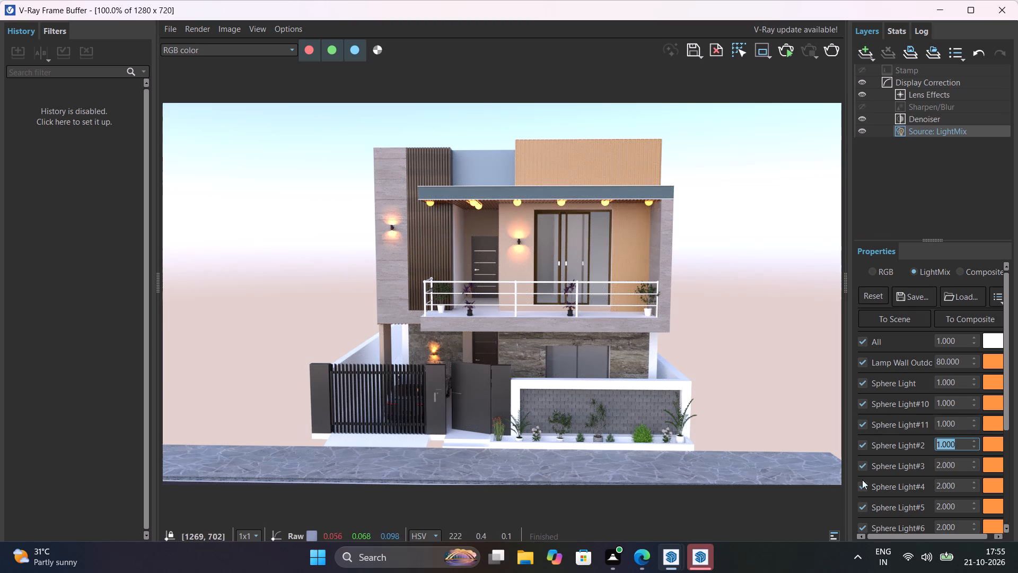
left_click_drag(958, 462, 908, 464)
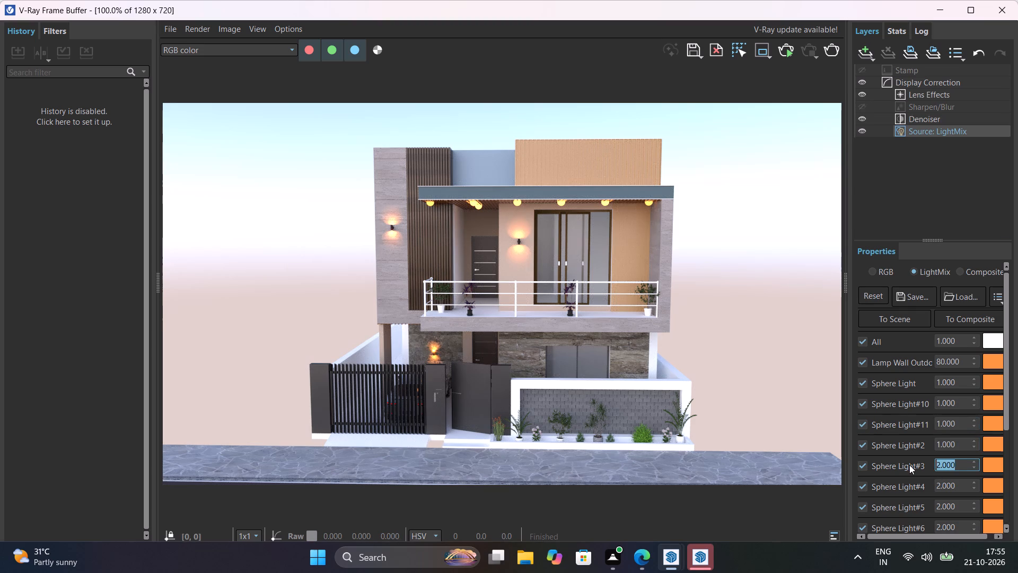
key("1")
key("Return")
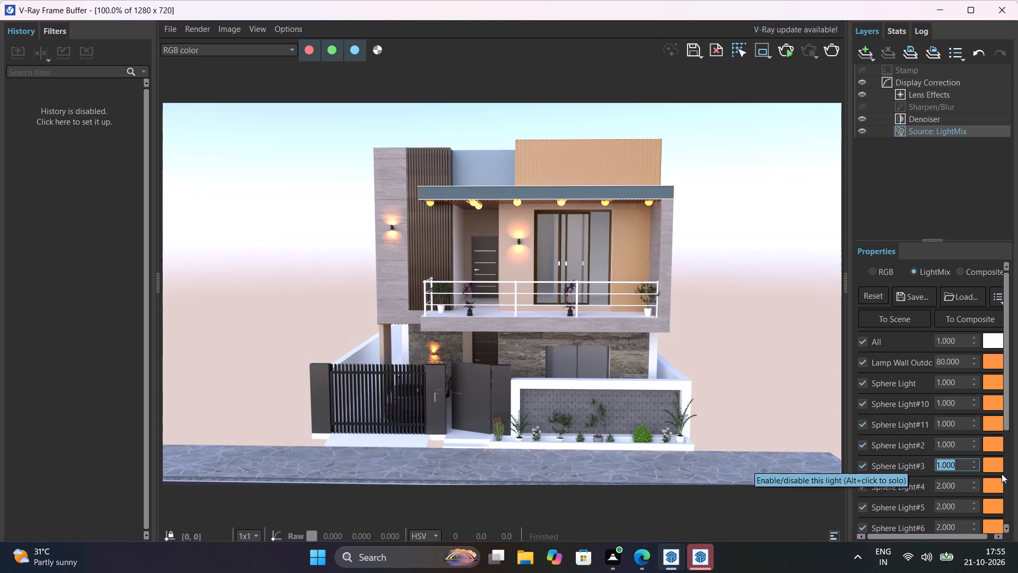
left_click_drag(960, 484, 891, 483)
key("1")
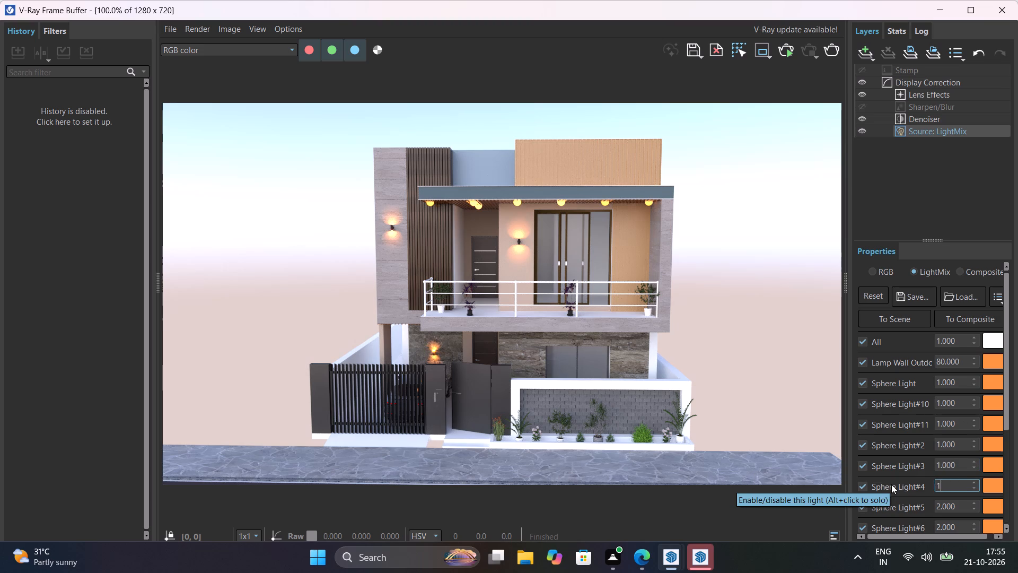
key("Return")
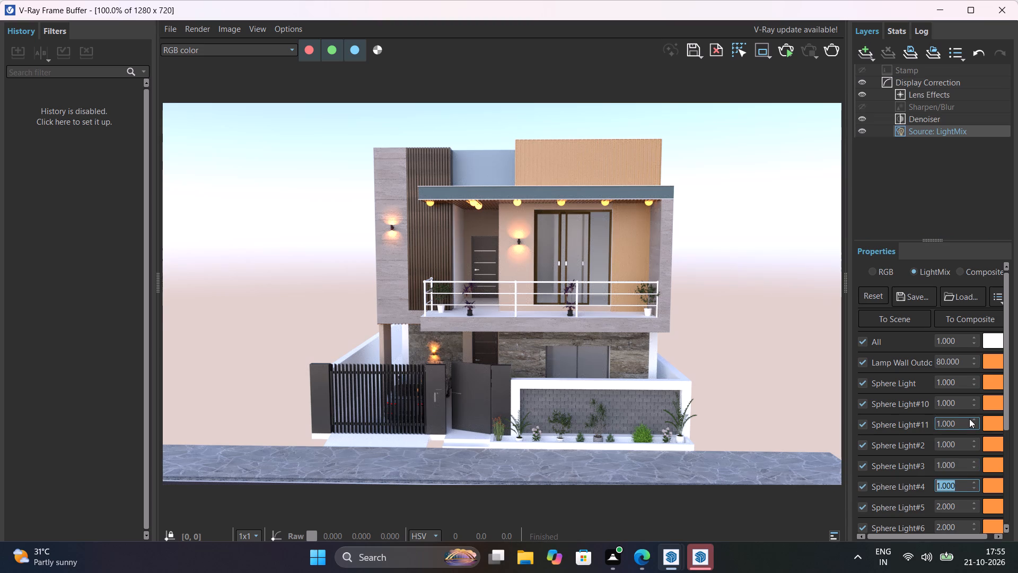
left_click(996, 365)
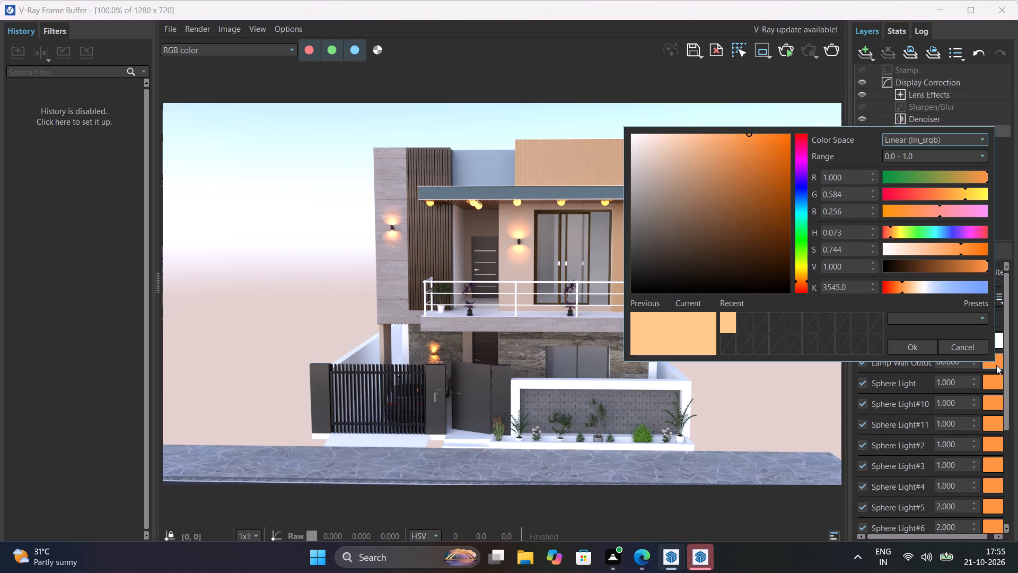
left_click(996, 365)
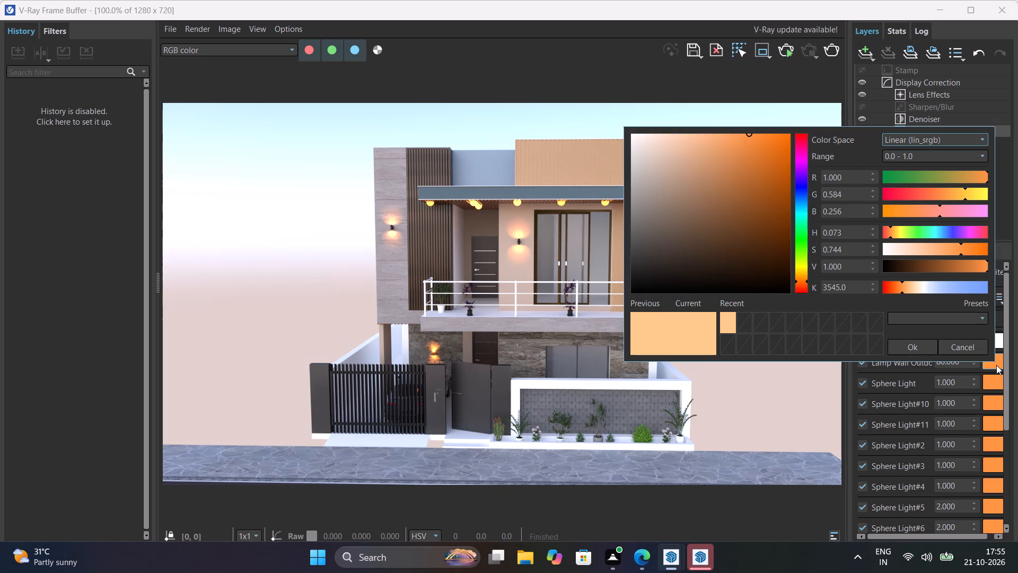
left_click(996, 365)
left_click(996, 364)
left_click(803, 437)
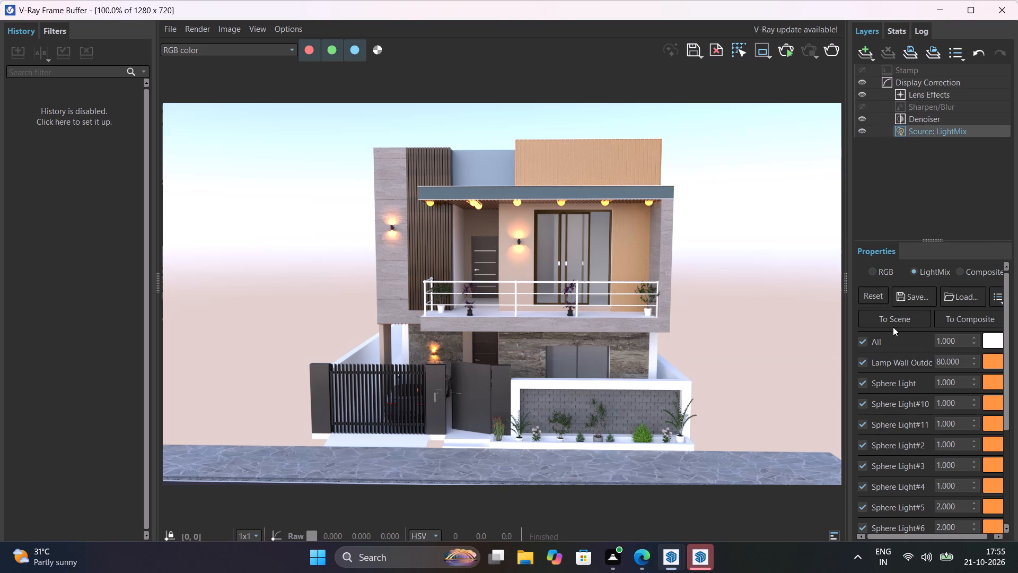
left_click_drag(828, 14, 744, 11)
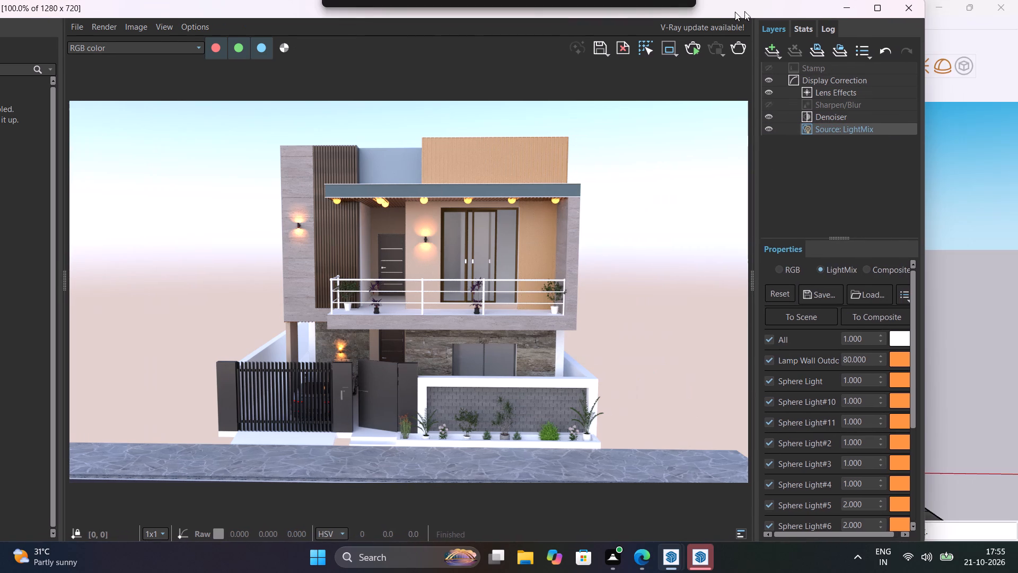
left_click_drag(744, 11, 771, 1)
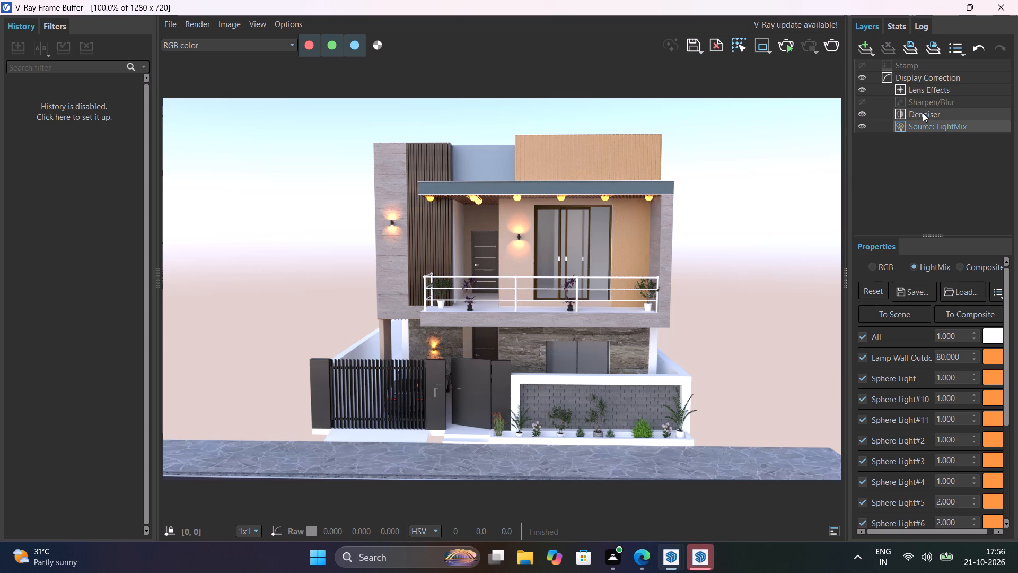
Reduce the outdoor wall lamp's LightMix multiplier, trying 40 and 30 before settling on 20.
left_click_drag(964, 358, 923, 357)
type("40")
key("Return")
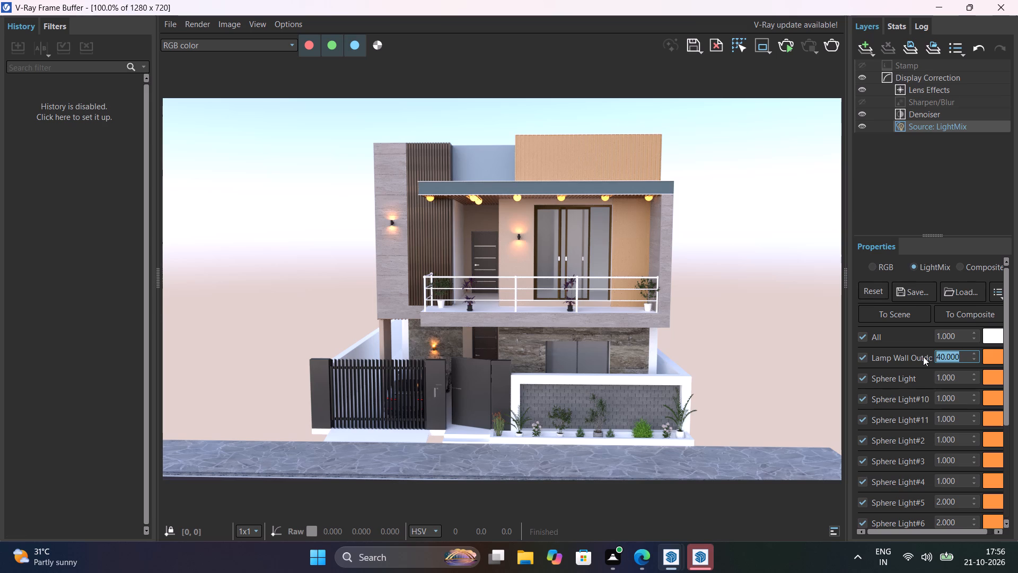
key("BackSpace")
type("30")
key("Return")
key("BackSpace")
type("20")
key("Return")
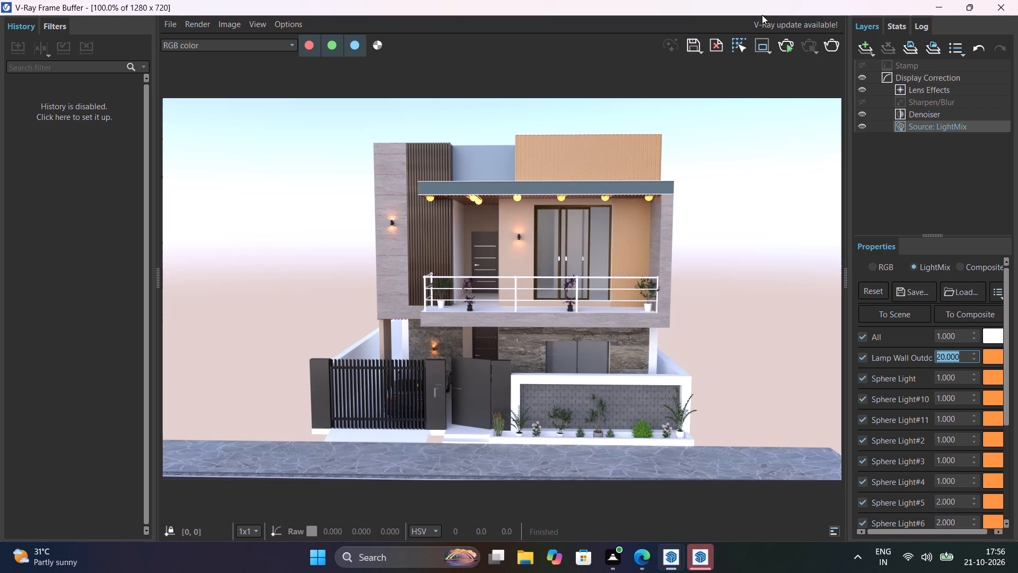
Open the V-Ray Asset Editor beside the frame buffer, close the Cosmos browser, and select the Wood 011 26.84cm material.
left_click_drag(762, 13, 676, 140)
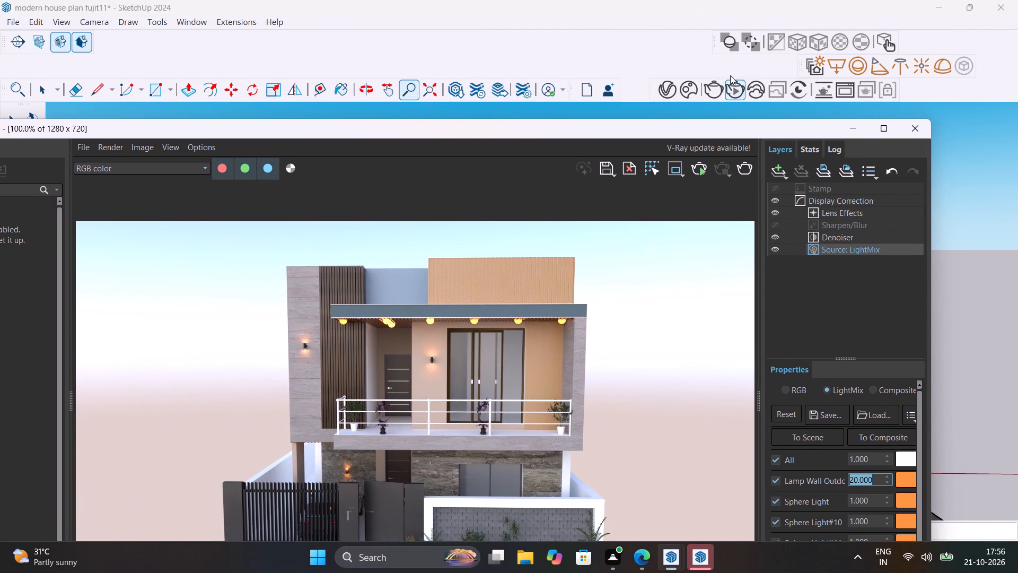
left_click(694, 90)
left_click(671, 91)
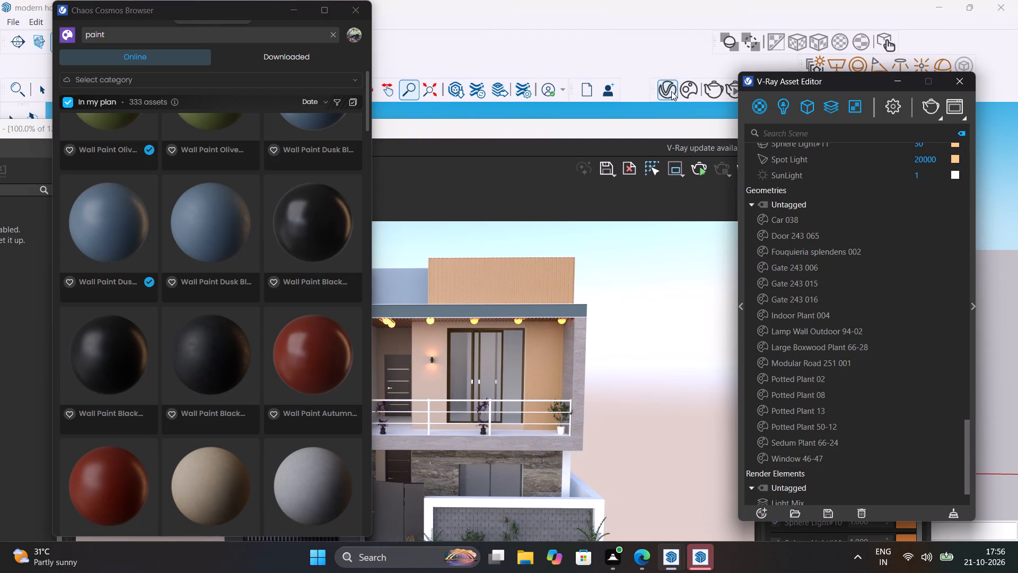
left_click(348, 7)
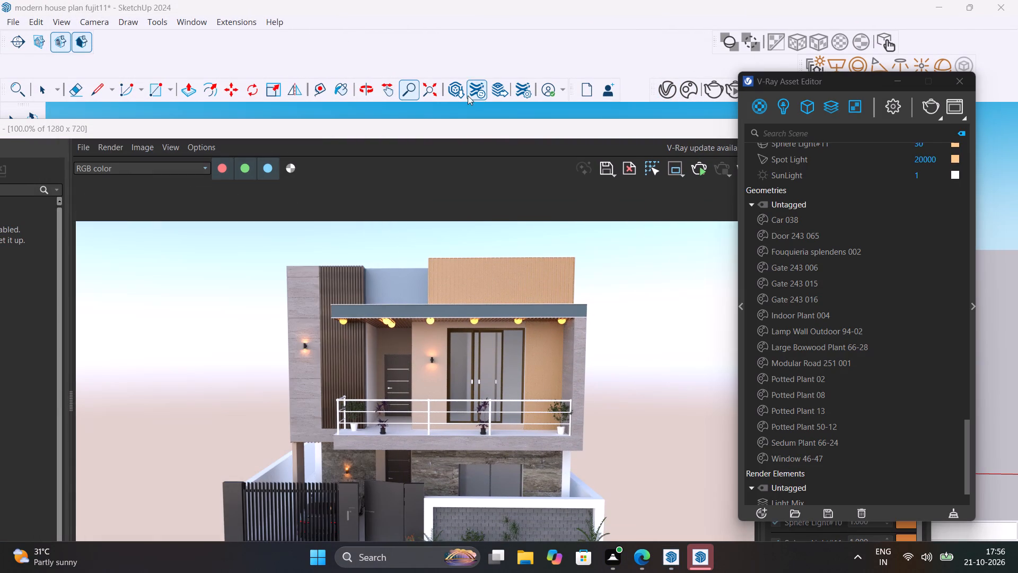
left_click_drag(531, 131, 396, 12)
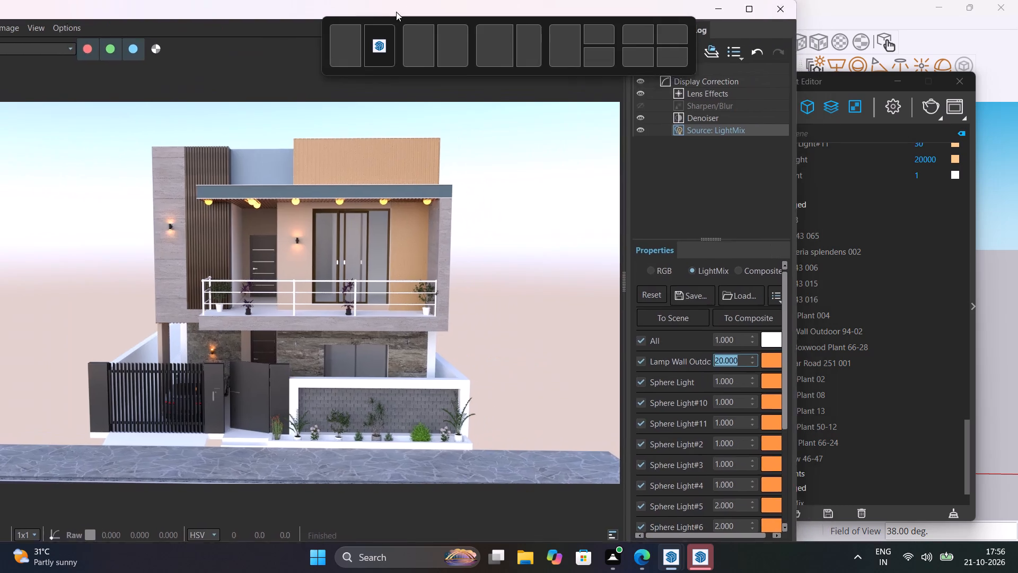
left_click_drag(396, 12, 393, 78)
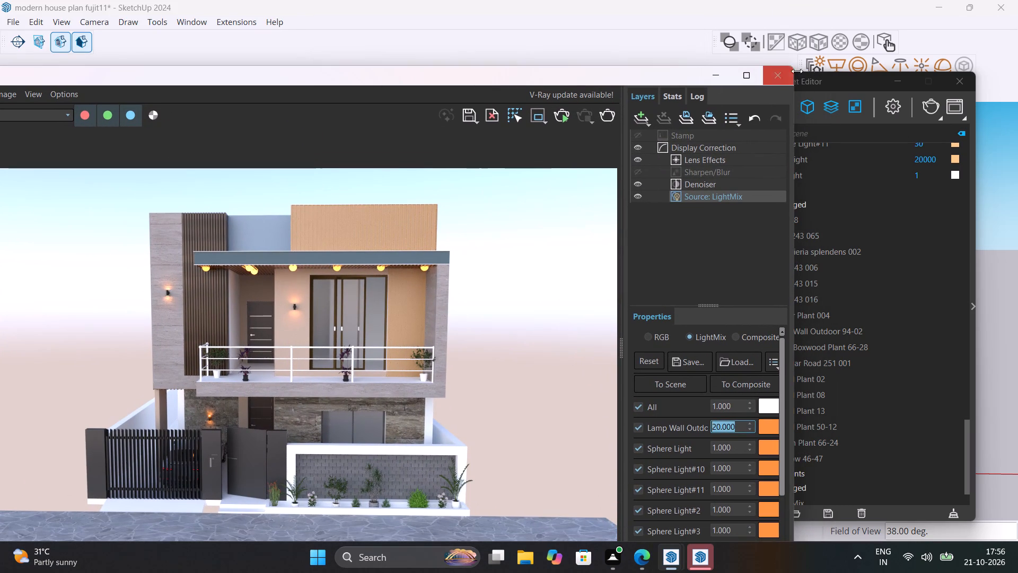
left_click_drag(834, 81, 878, 99)
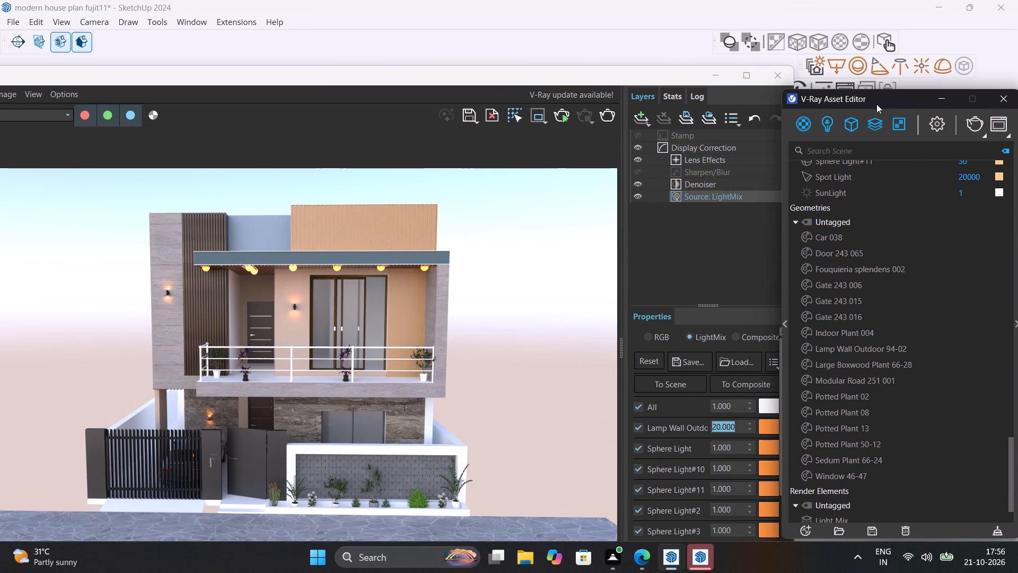
scroll(840, 422, "down", 6)
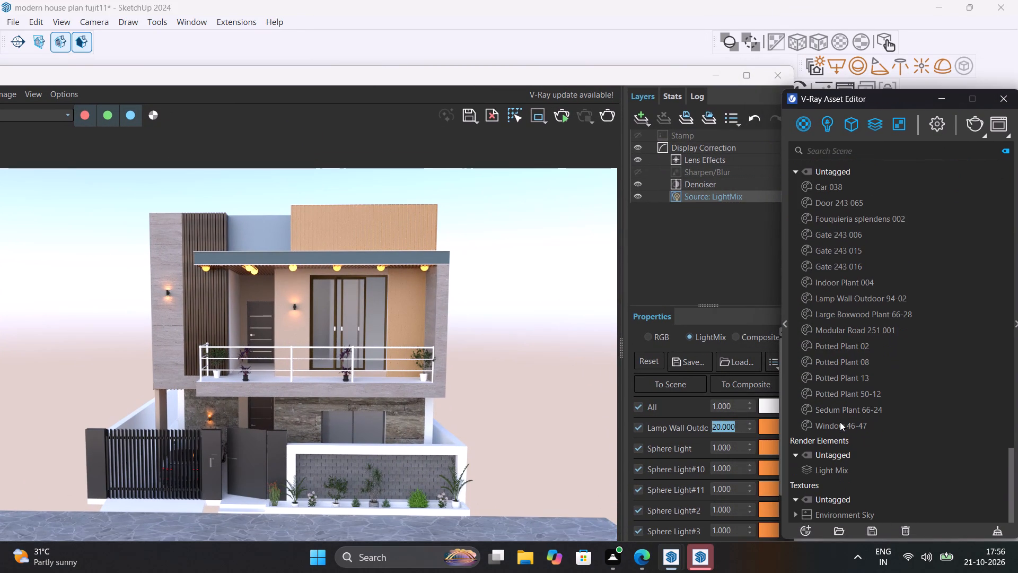
scroll(840, 422, "up", 10)
scroll(840, 422, "down", 2)
left_click(840, 405)
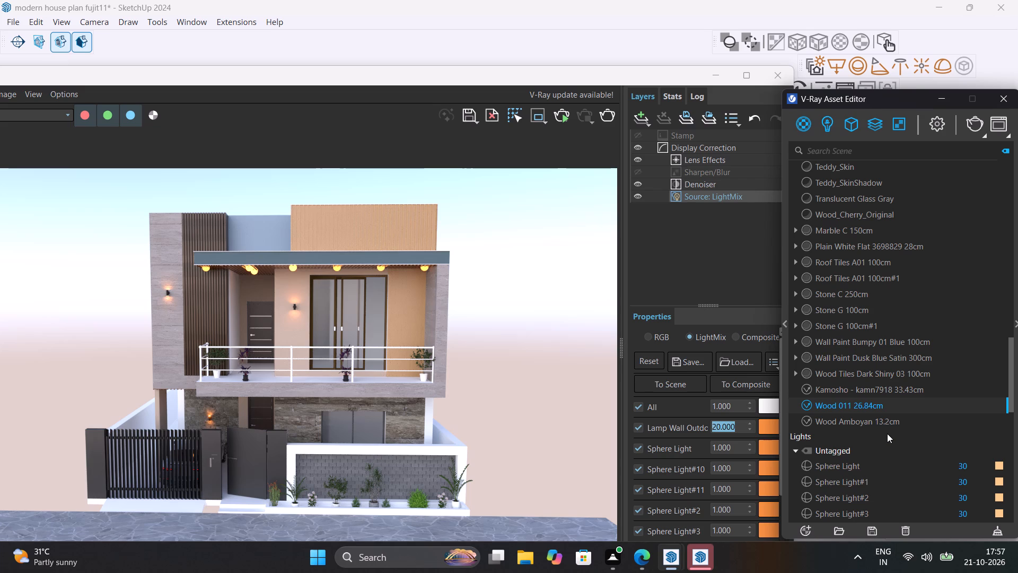
Expand the Asset Editor to show the Chaos Scan parameters of the Wood 011 26.84cm material.
left_click_drag(905, 98, 815, 77)
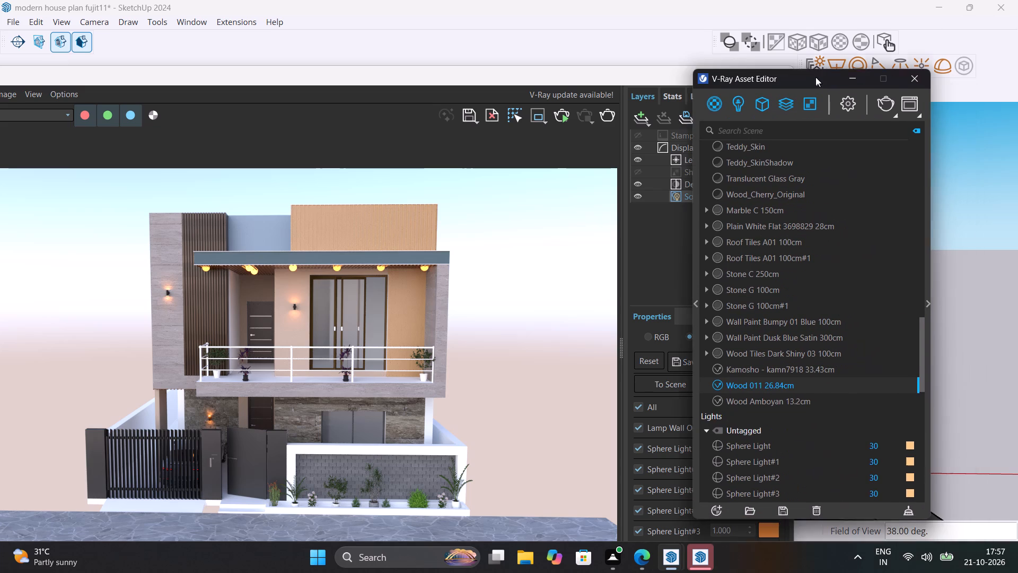
left_click_drag(815, 77, 814, 76)
left_click(930, 305)
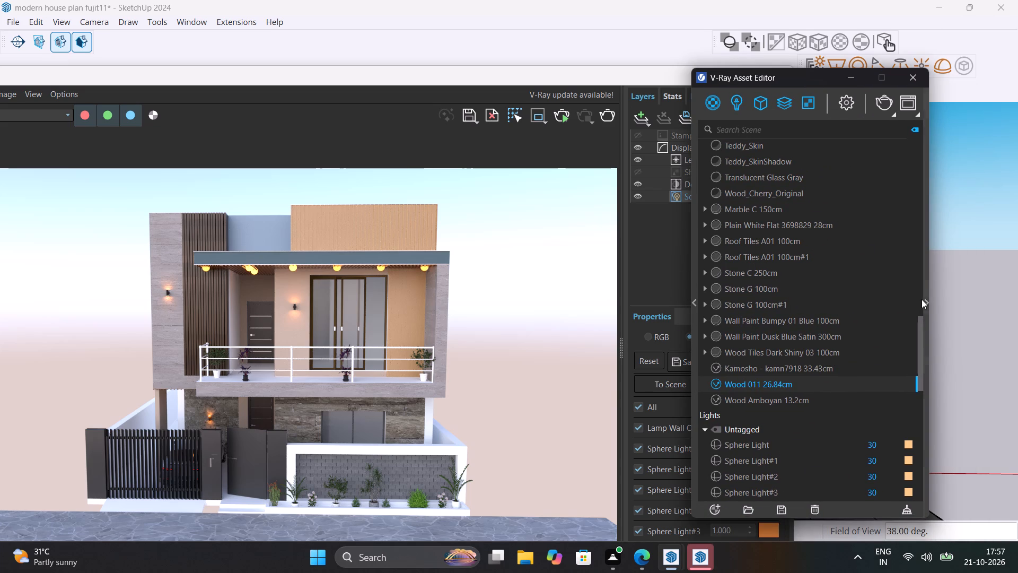
left_click(922, 299)
left_click_drag(792, 71, 722, 74)
left_click_drag(788, 83, 716, 91)
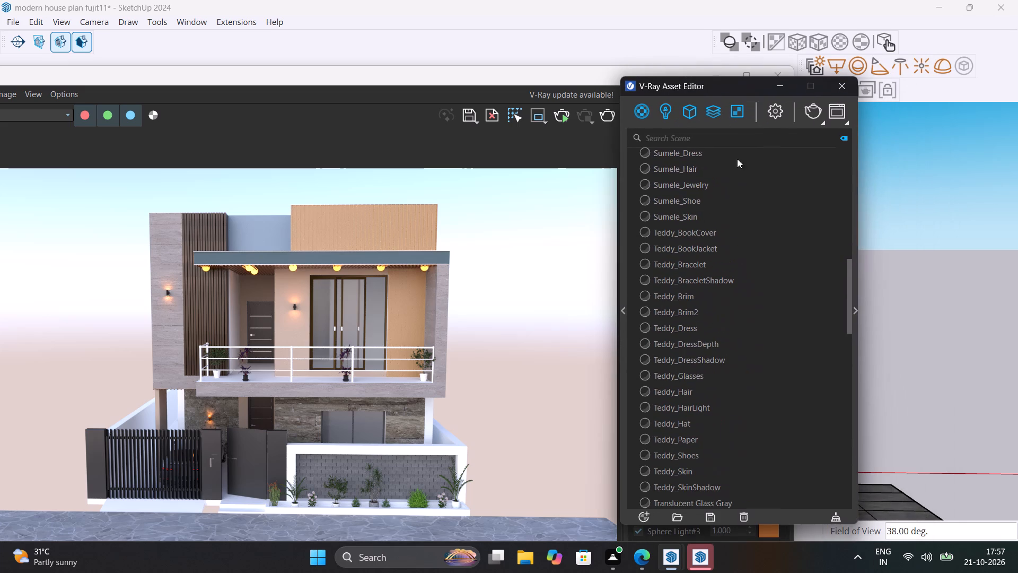
scroll(796, 300, "up", 20)
scroll(796, 300, "up", 2)
scroll(794, 298, "down", 8)
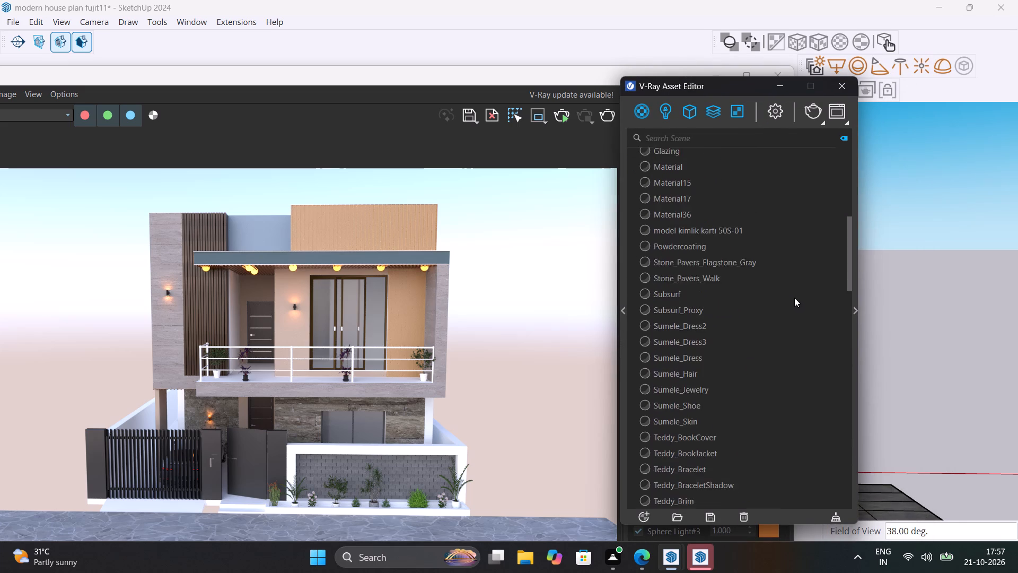
scroll(794, 298, "down", 9)
scroll(752, 225, "up", 3)
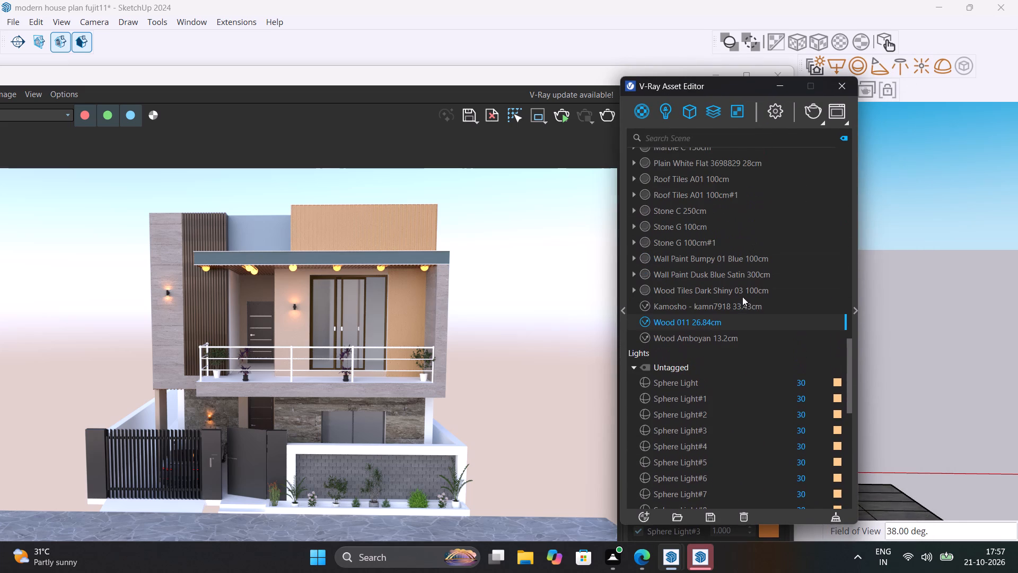
left_click(743, 323)
left_click(756, 319)
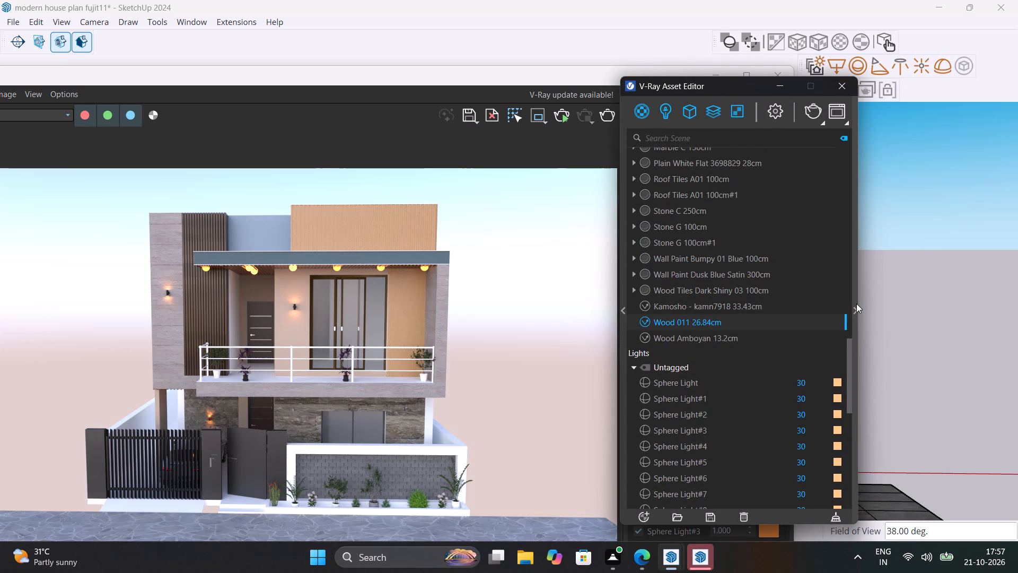
left_click(856, 310)
left_click_drag(899, 87, 899, 86)
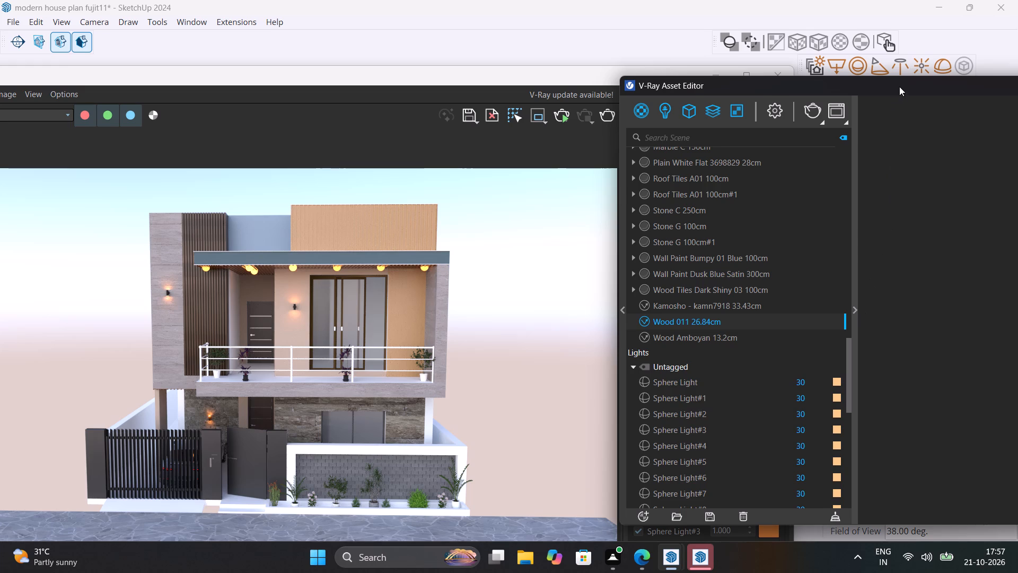
left_click_drag(899, 86, 793, 75)
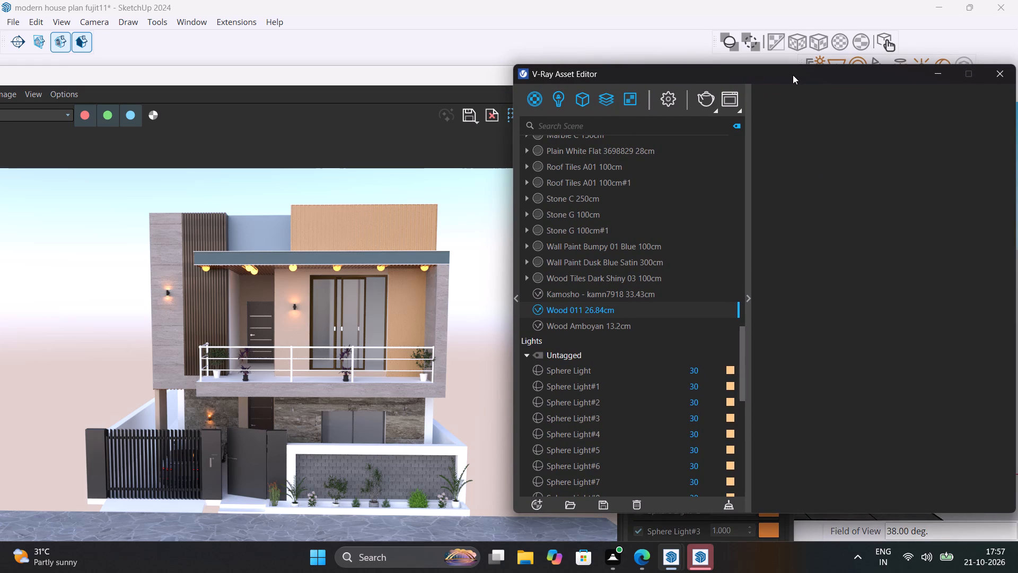
scroll(791, 318, "down", 3)
scroll(791, 318, "up", 4)
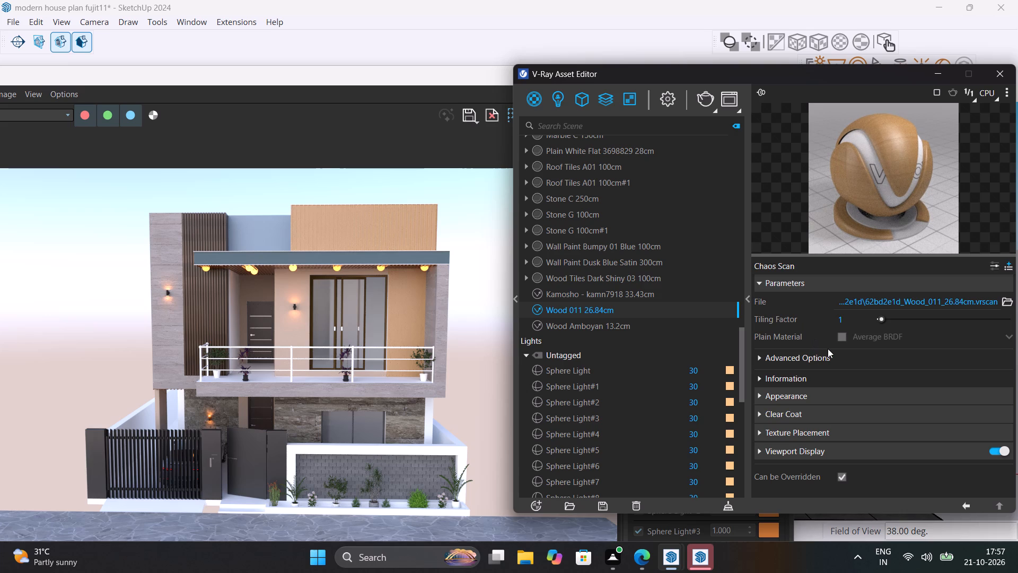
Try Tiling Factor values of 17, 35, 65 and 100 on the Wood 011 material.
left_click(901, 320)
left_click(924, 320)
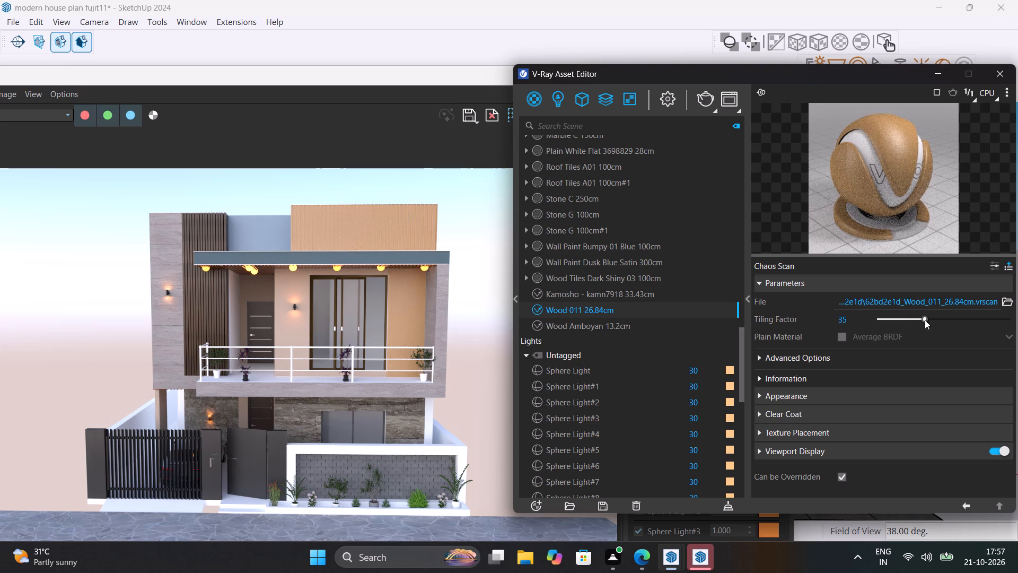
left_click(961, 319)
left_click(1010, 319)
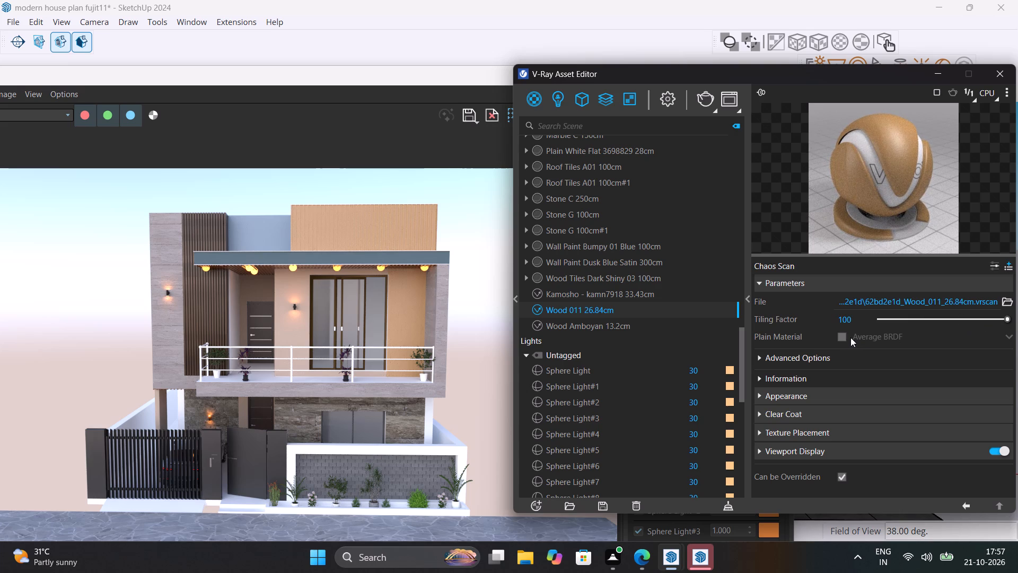
In Wood 011's advanced options, try Two Sided and switch it back off, and lower Trace Depth to 0.
left_click(838, 364)
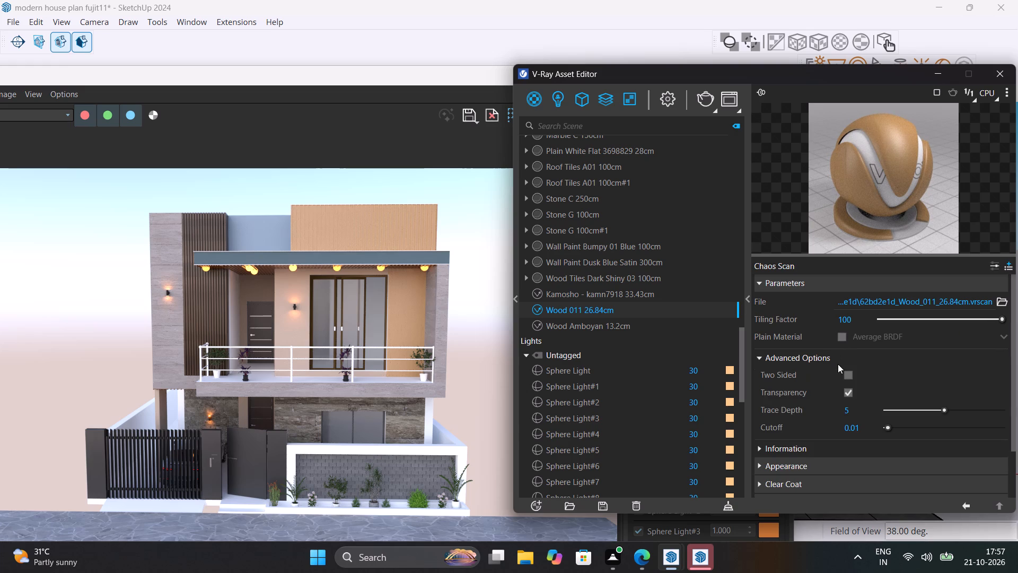
left_click(848, 372)
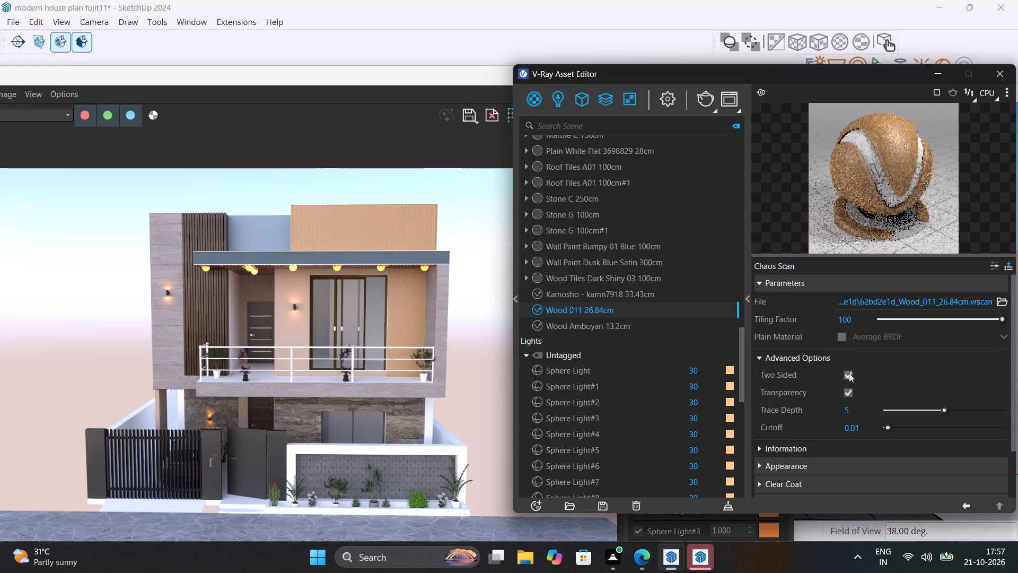
left_click(849, 373)
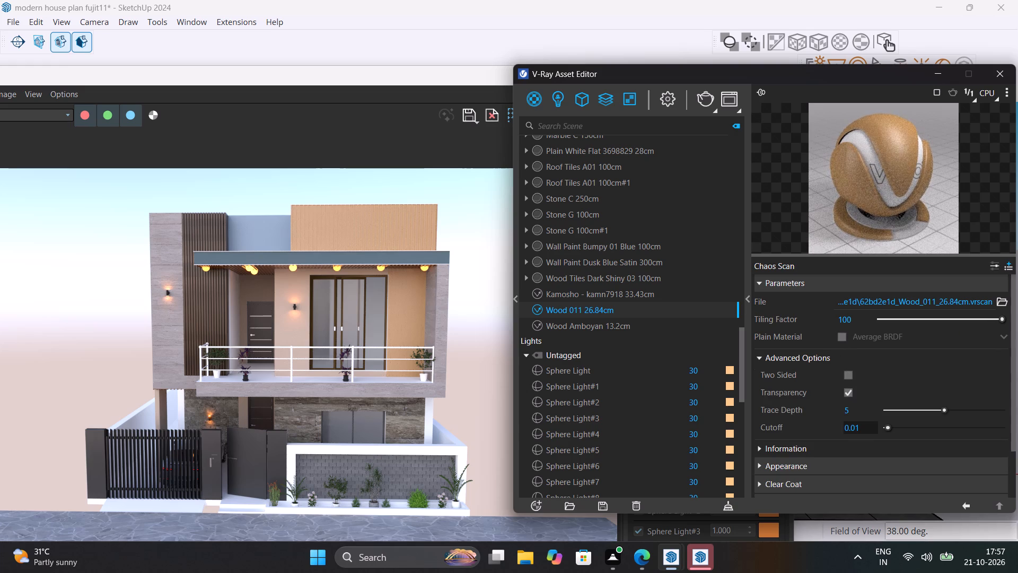
left_click(904, 413)
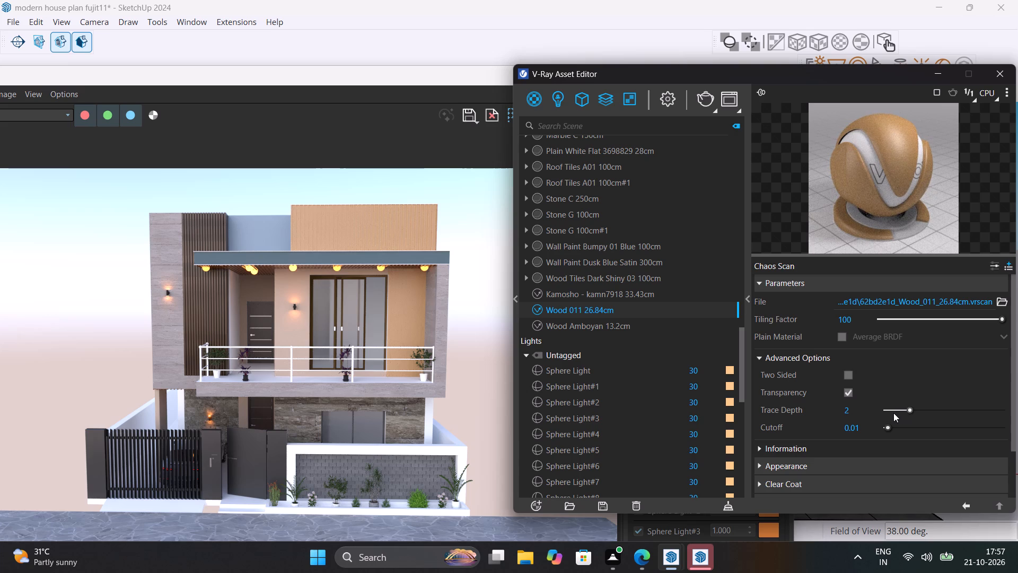
left_click(893, 413)
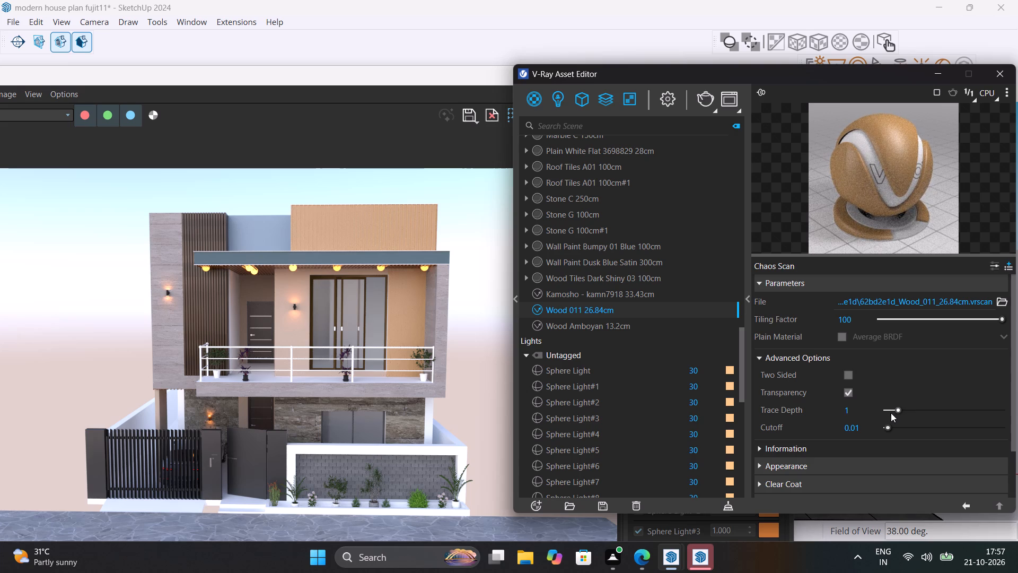
left_click(885, 412)
Render the house front again to check the Wood 011 changes on the parapet and balcony wall.
left_click_drag(817, 80, 803, 151)
left_click(560, 116)
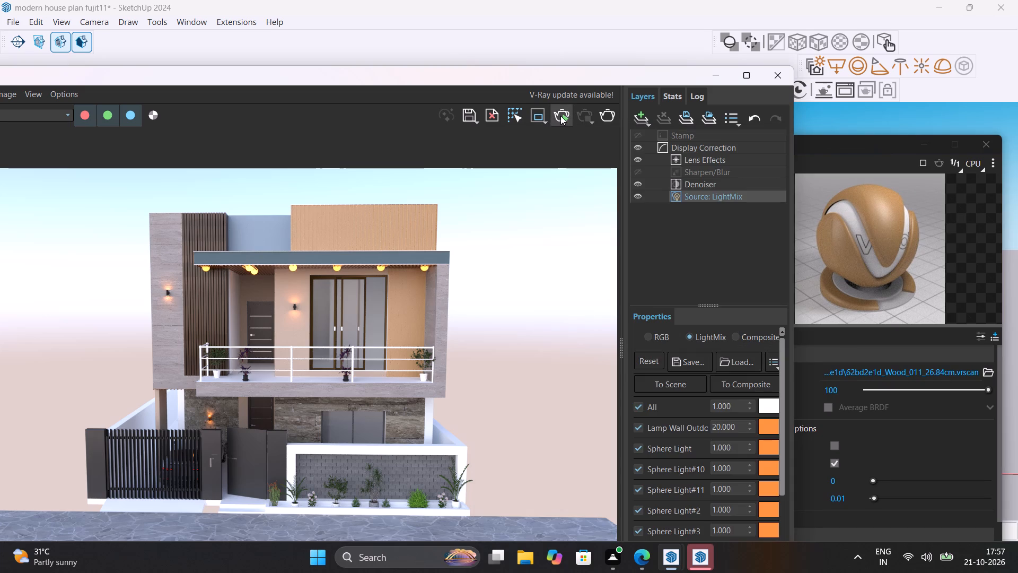
left_click(560, 116)
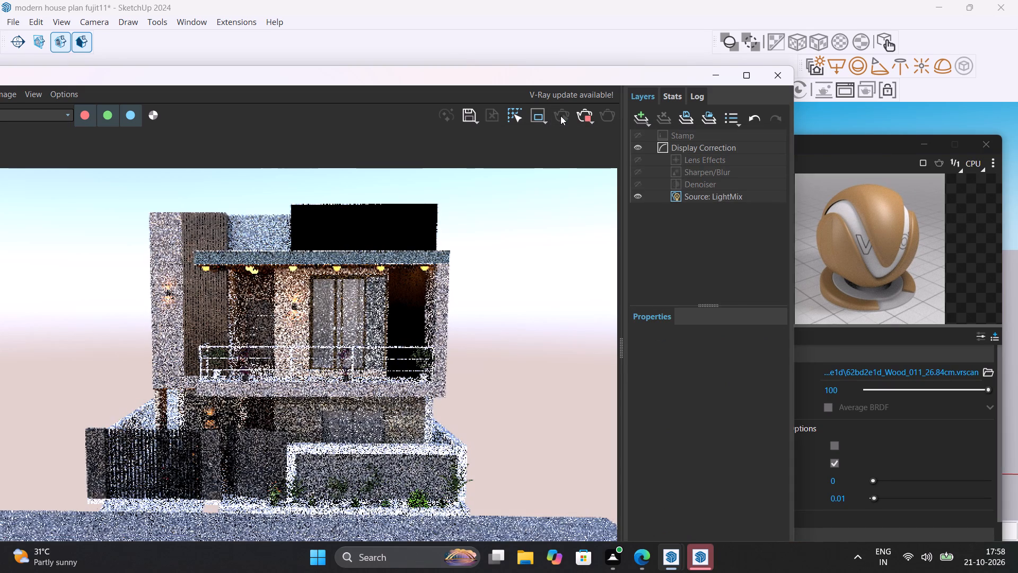
left_click_drag(514, 84, 431, 49)
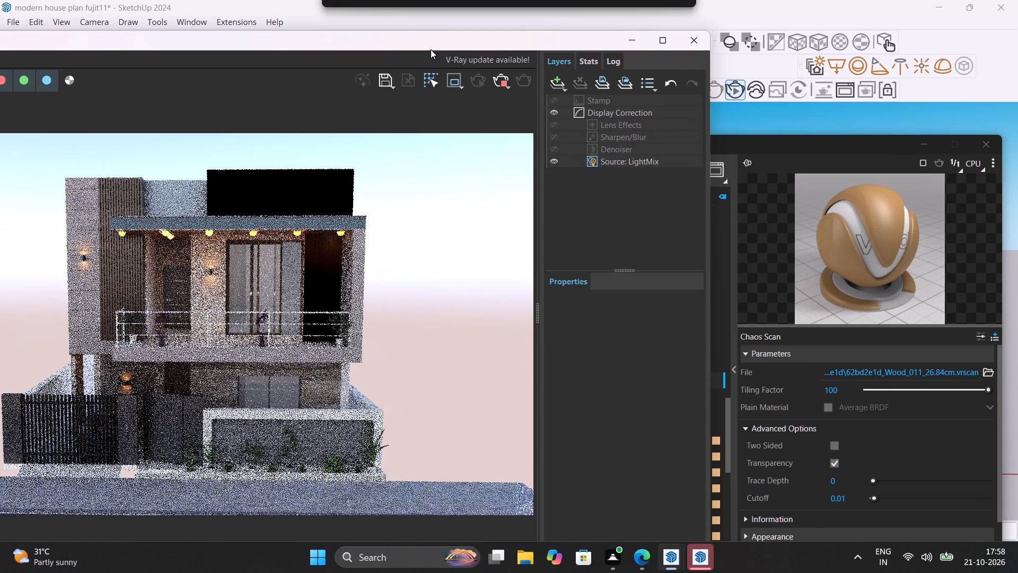
left_click_drag(431, 49, 431, 50)
Set the Wood 011 material's Tiling Factor to 10.
left_click_drag(847, 152, 847, 152)
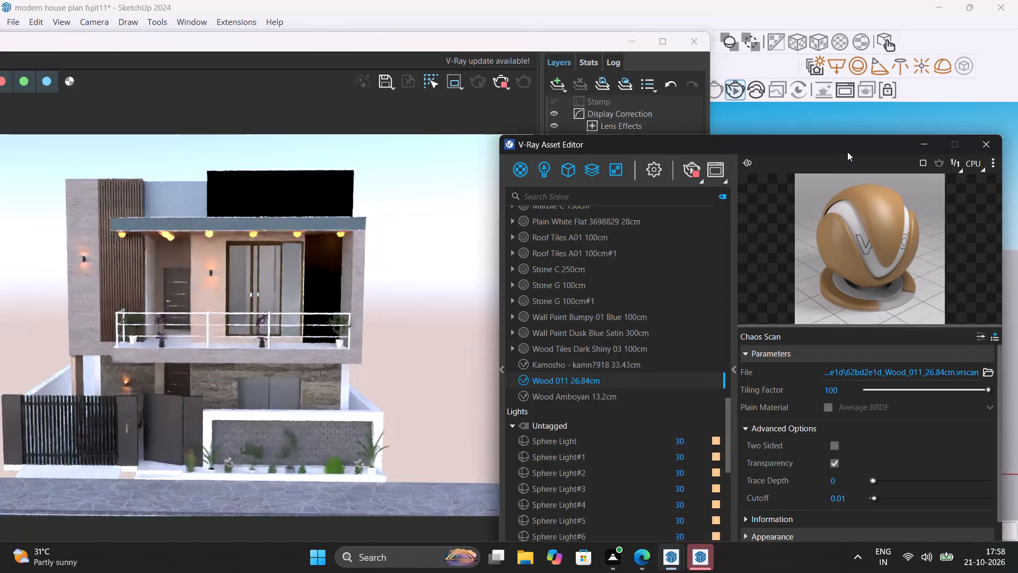
left_click_drag(847, 152, 838, 106)
left_click(870, 344)
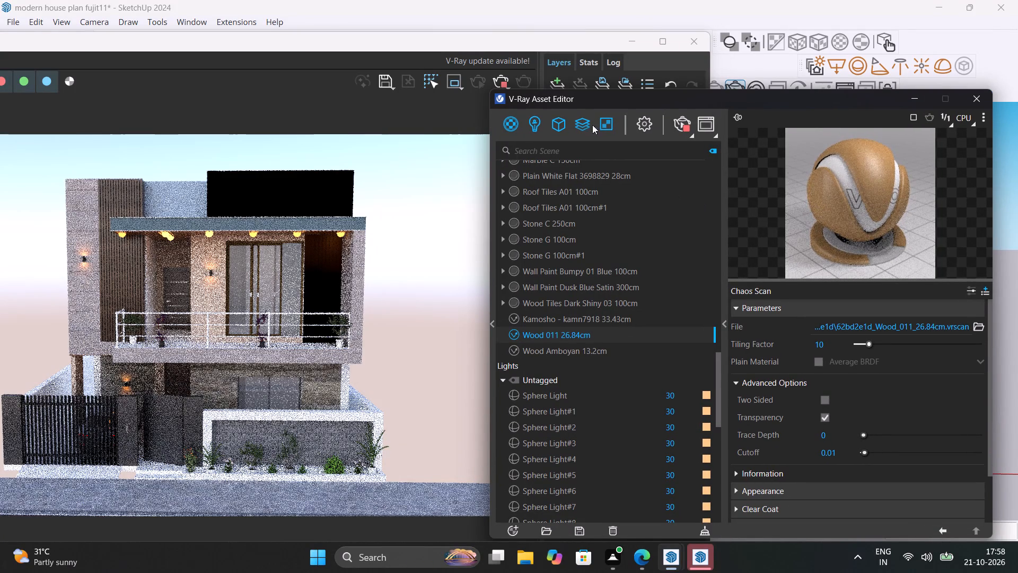
Stop the running render, start a new one with the revised Wood 011 tiling, and stop that run too.
left_click(504, 78)
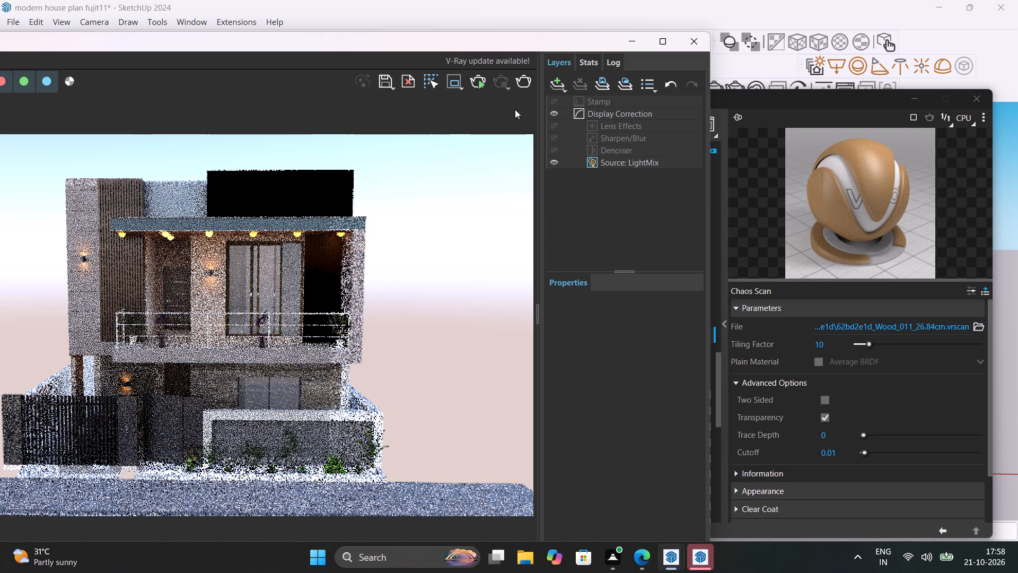
left_click(476, 83)
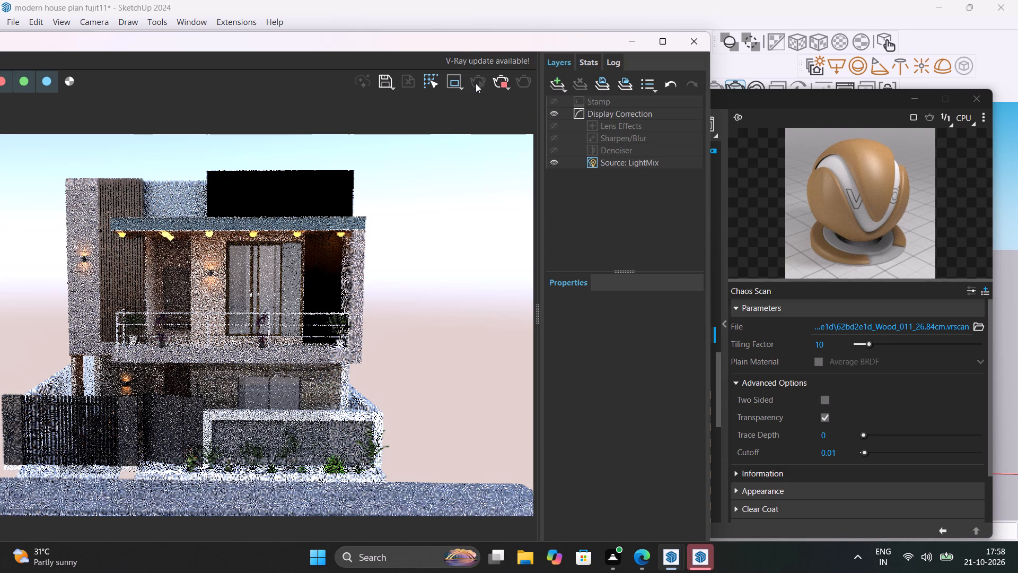
left_click(498, 82)
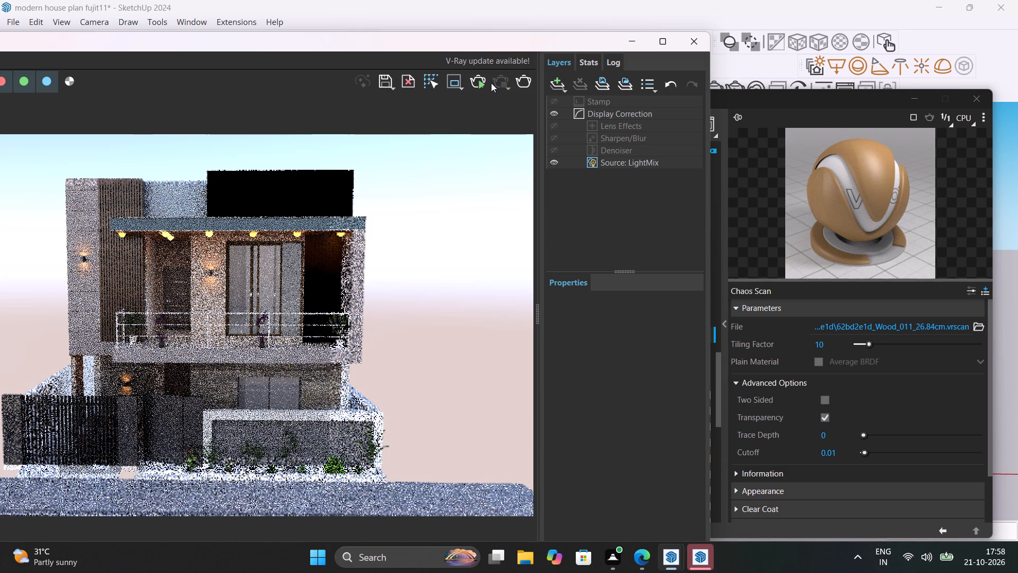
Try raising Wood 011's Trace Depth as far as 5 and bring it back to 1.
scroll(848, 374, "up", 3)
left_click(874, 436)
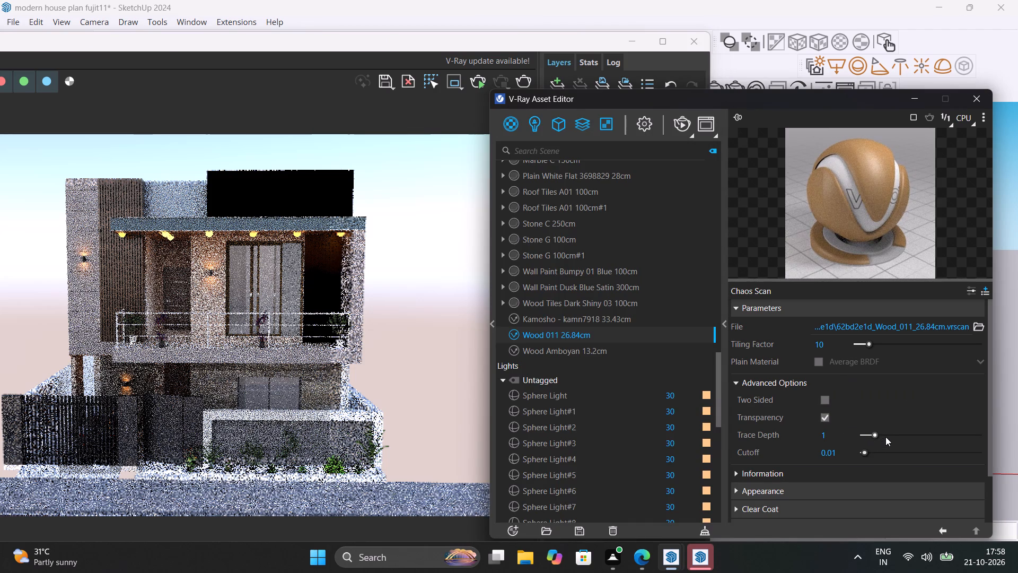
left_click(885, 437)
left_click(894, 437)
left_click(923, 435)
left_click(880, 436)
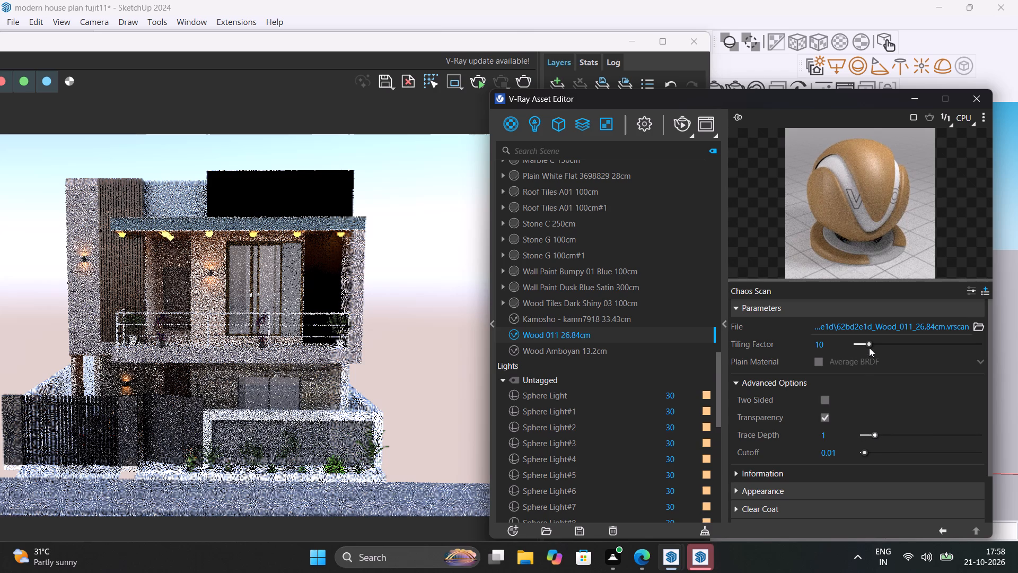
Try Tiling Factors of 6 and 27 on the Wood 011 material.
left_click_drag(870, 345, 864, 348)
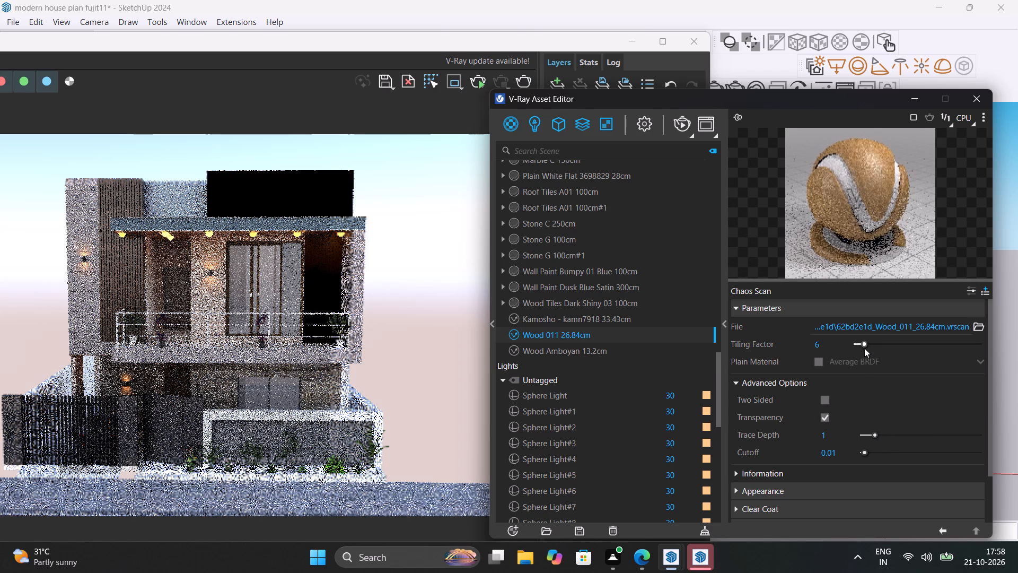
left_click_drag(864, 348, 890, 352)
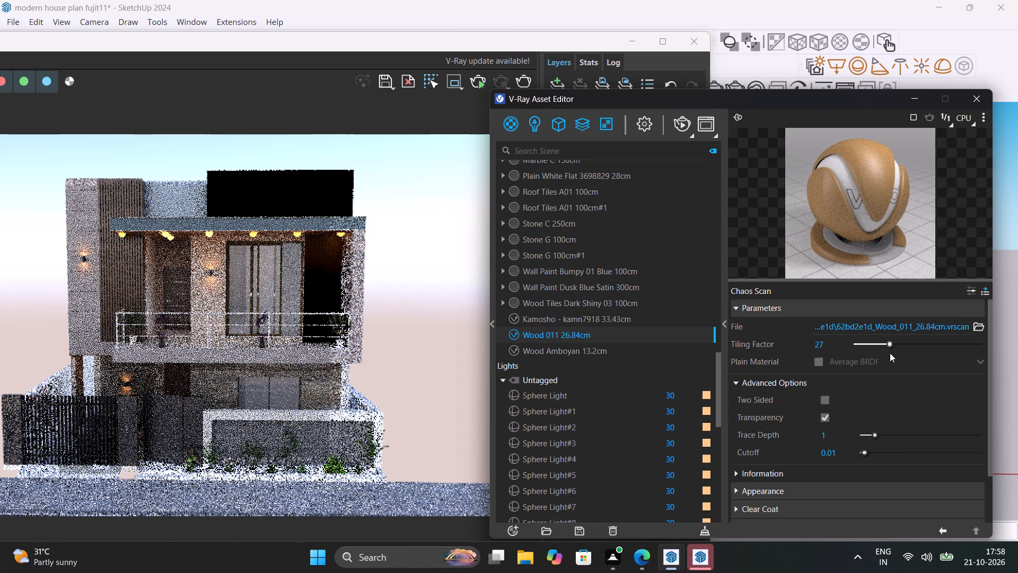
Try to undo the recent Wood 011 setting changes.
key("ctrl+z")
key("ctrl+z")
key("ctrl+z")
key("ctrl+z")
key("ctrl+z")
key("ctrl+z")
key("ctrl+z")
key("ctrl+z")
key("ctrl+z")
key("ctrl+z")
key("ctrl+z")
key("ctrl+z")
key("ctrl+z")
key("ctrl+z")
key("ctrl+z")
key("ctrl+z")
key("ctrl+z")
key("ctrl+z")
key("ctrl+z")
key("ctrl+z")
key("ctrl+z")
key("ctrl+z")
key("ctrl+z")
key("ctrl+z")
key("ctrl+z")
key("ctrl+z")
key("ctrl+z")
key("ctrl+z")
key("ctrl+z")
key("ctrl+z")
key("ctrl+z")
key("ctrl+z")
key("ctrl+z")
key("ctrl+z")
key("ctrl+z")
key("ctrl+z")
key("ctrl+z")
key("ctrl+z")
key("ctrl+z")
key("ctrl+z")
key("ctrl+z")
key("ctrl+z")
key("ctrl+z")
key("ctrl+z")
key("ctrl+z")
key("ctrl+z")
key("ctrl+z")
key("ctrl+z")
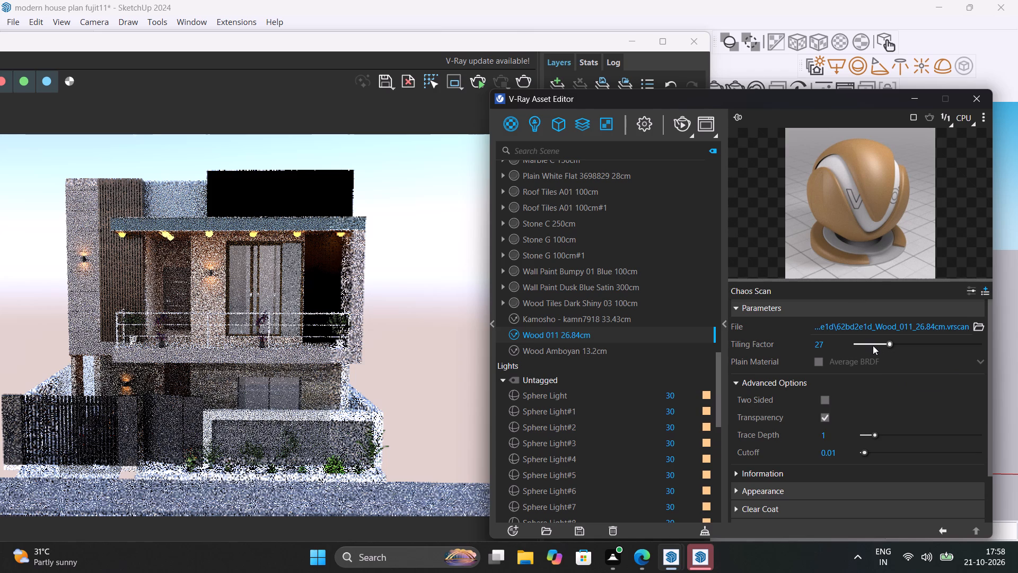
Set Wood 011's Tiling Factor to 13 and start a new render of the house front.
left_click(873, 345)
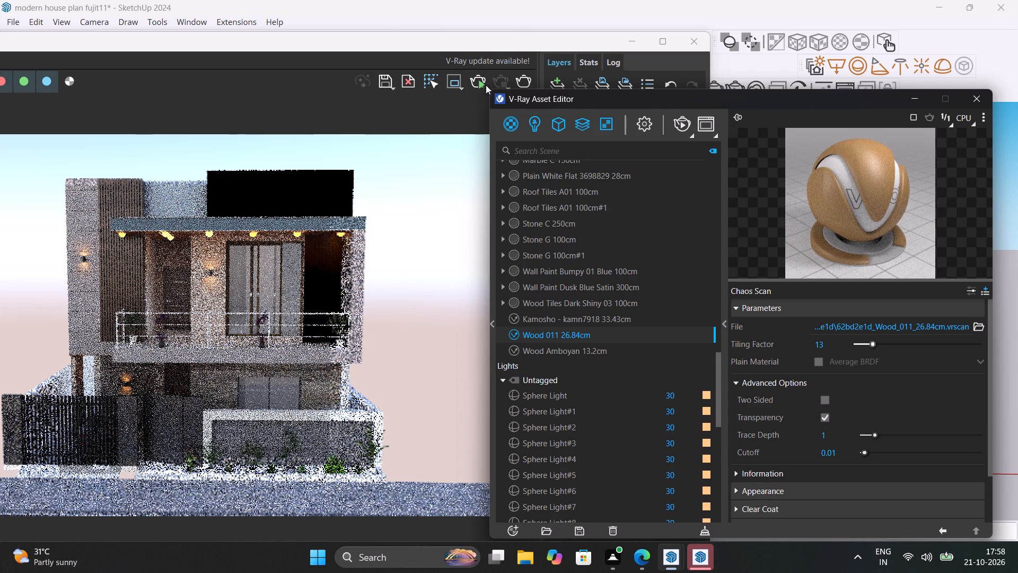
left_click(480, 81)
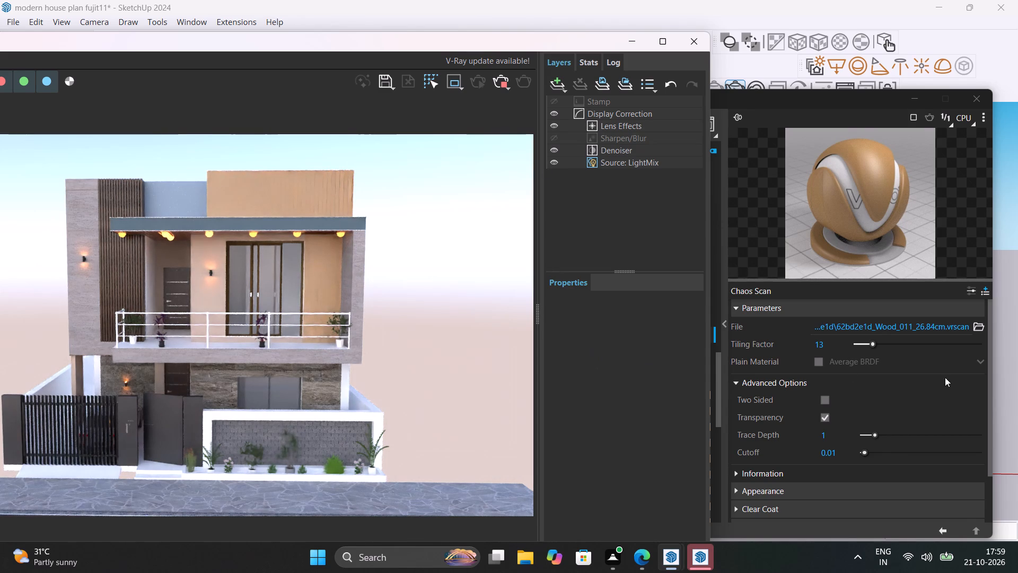
Set Wood 011's Trace Depth to 3 and stop the running render.
left_click(899, 435)
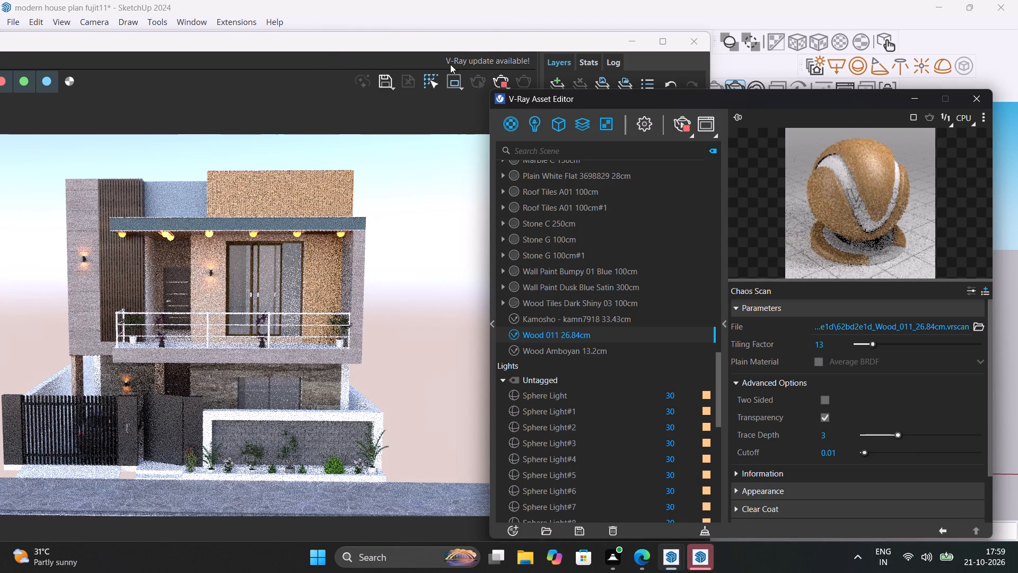
left_click(680, 126)
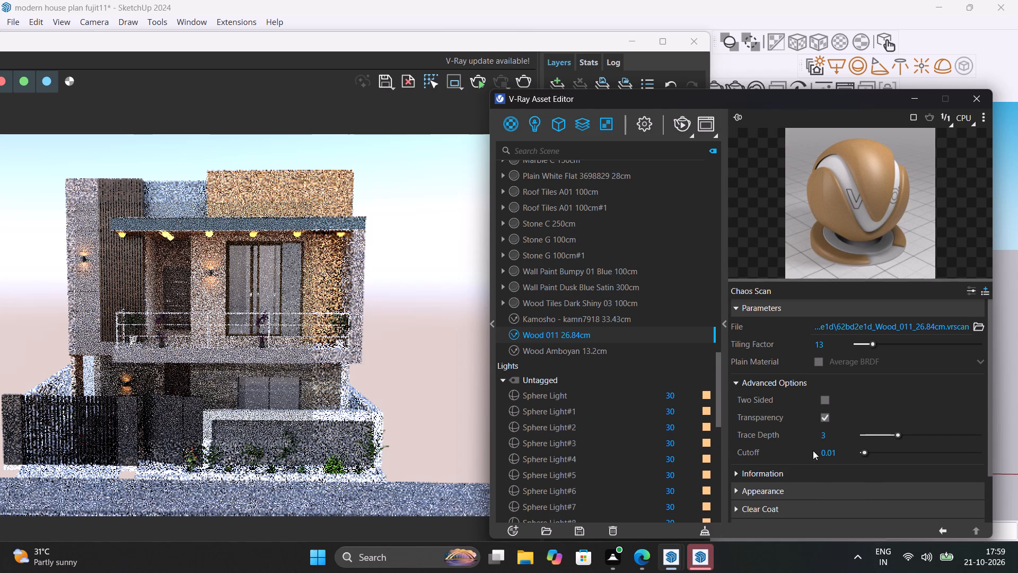
Restart the render of the house front with the revised Wood 011 settings.
scroll(258, 248, "up", 2)
scroll(258, 248, "down", 2)
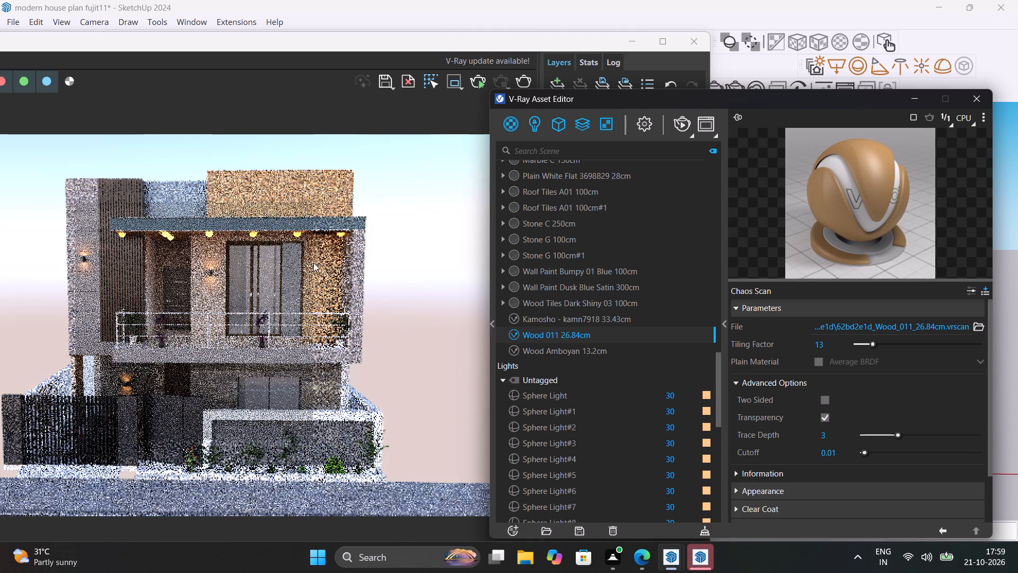
left_click(685, 125)
left_click(685, 125)
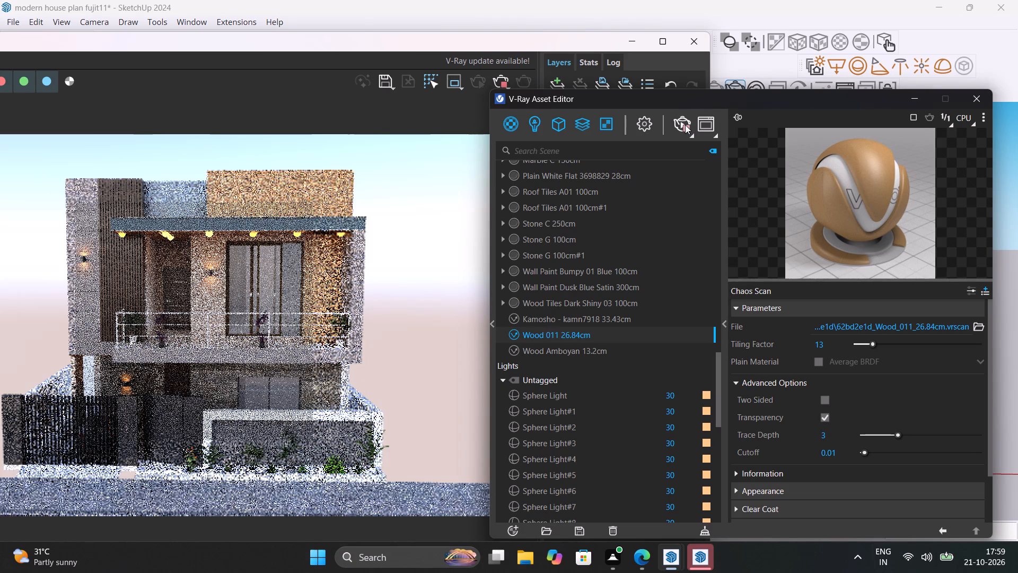
left_click(685, 125)
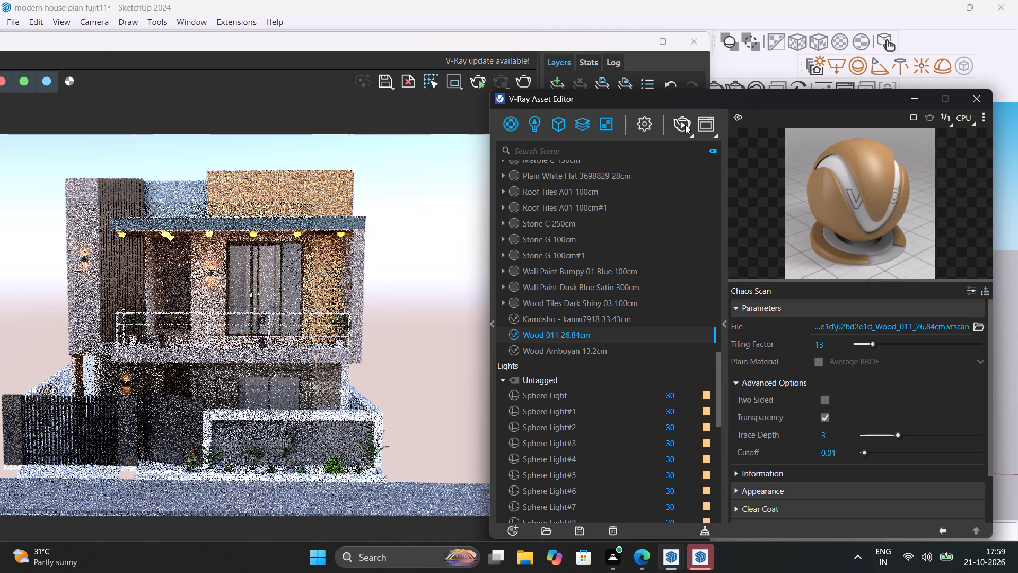
left_click(481, 85)
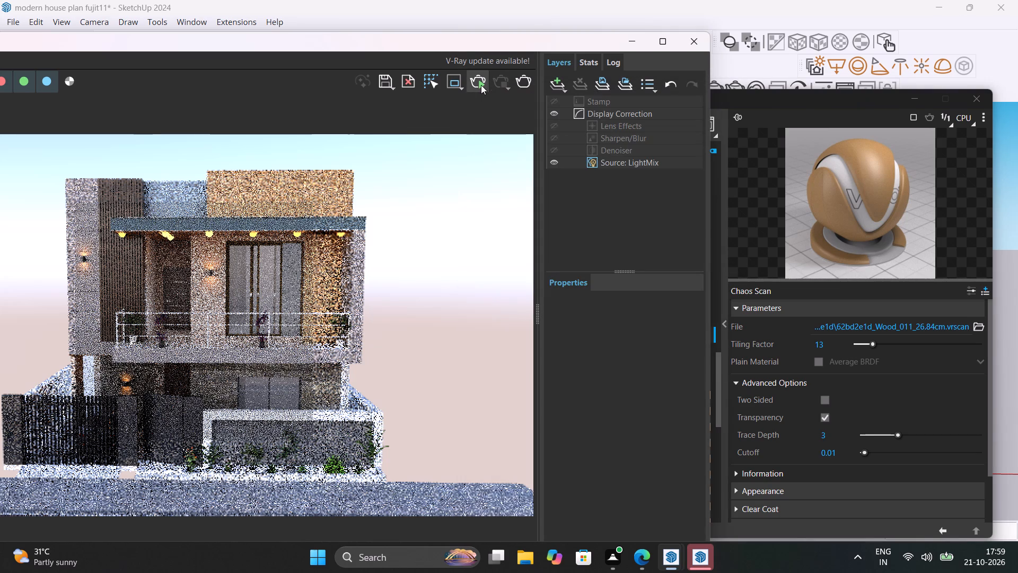
left_click(481, 85)
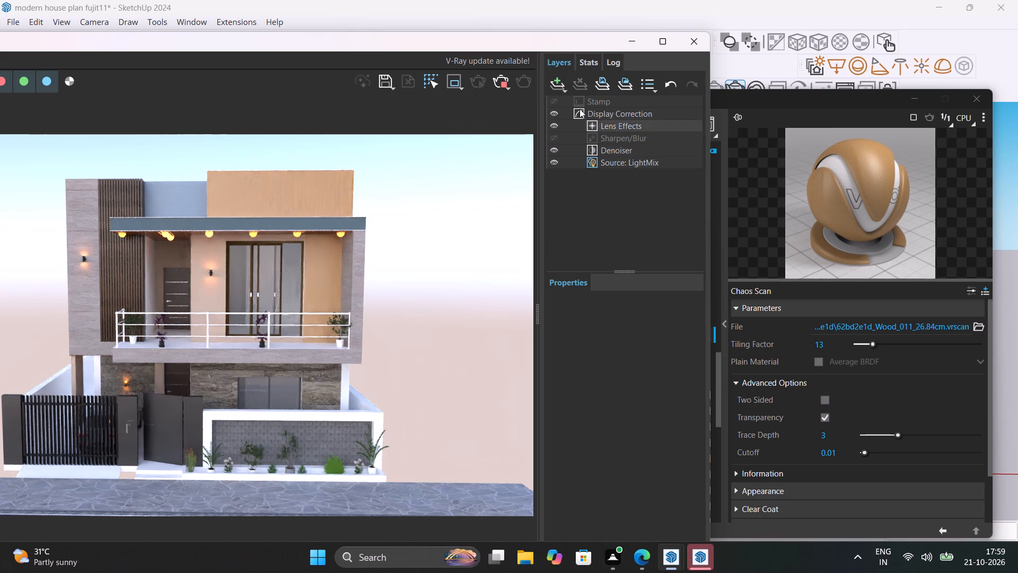
Set the Wood 011 material's Tiling Factor to 6.
left_click(866, 346)
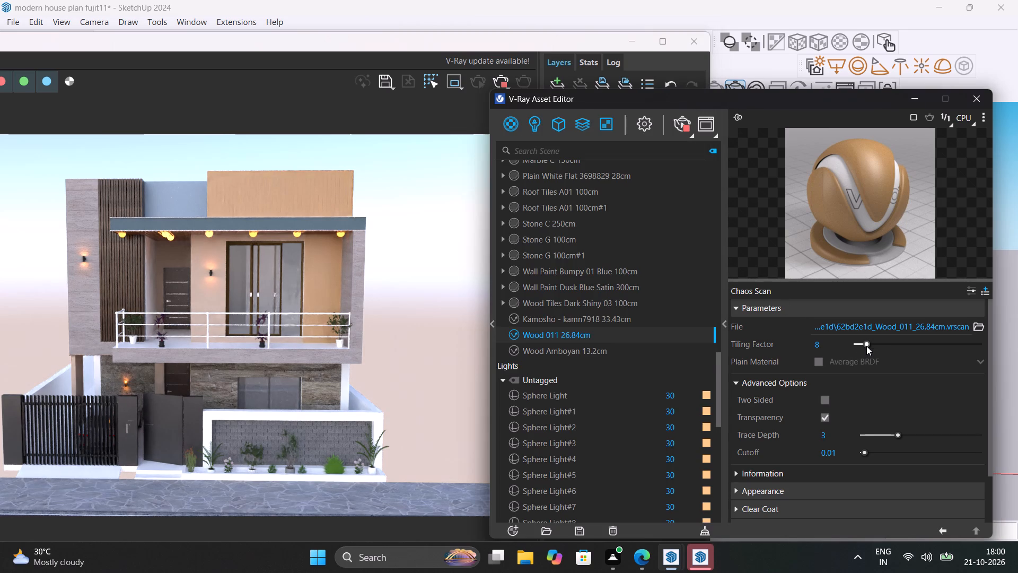
left_click(866, 346)
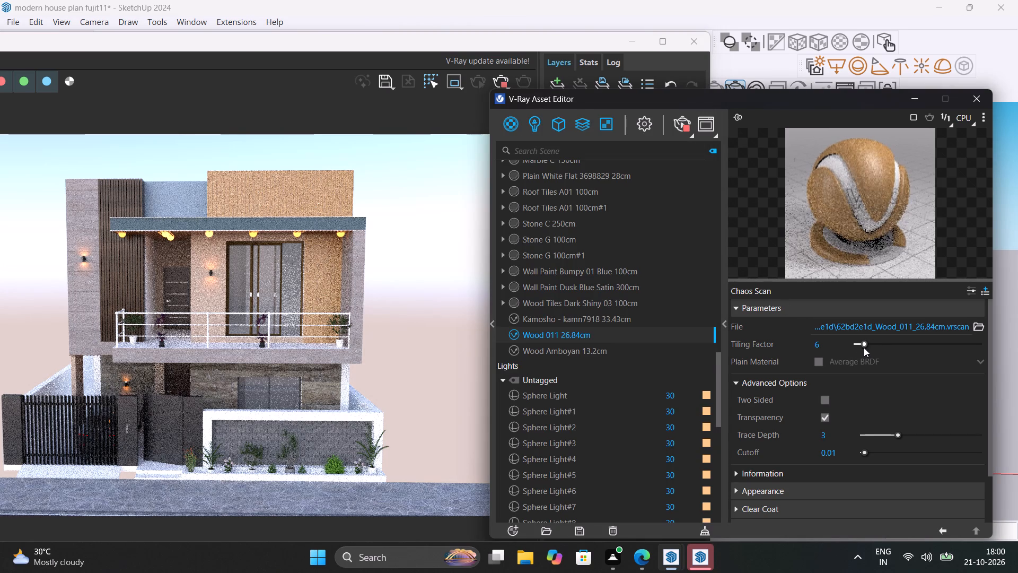
left_click(982, 360)
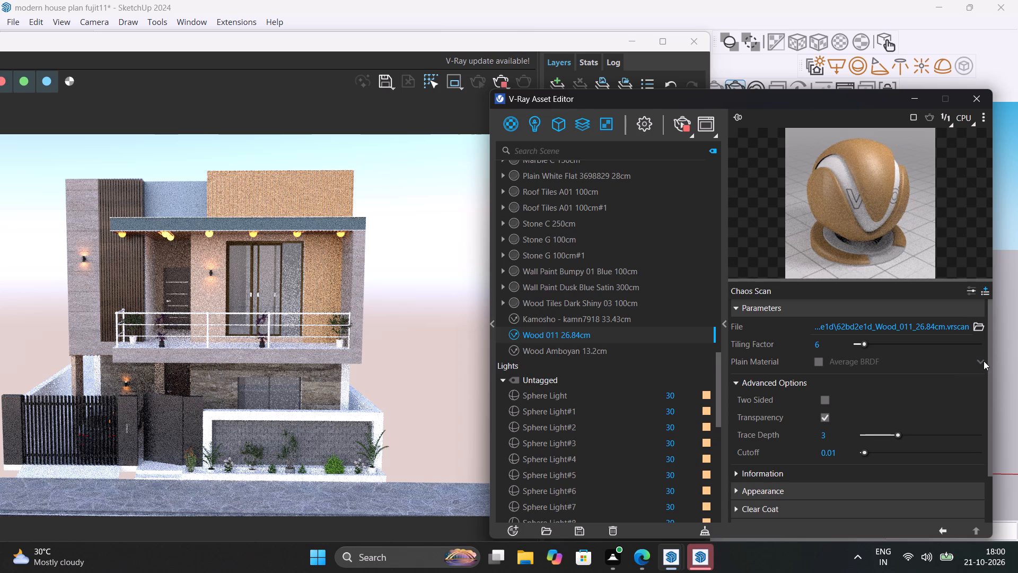
left_click(984, 361)
Turn on Two Sided for Wood 011 and inspect the parapet and facade in the updated render.
left_click(750, 403)
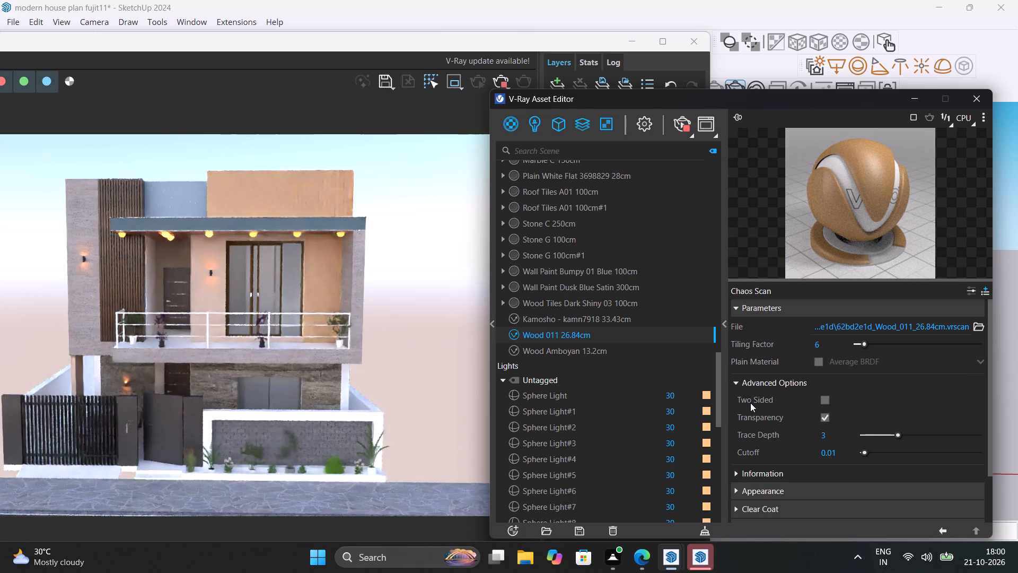
left_click(750, 403)
left_click(829, 401)
left_click(829, 401)
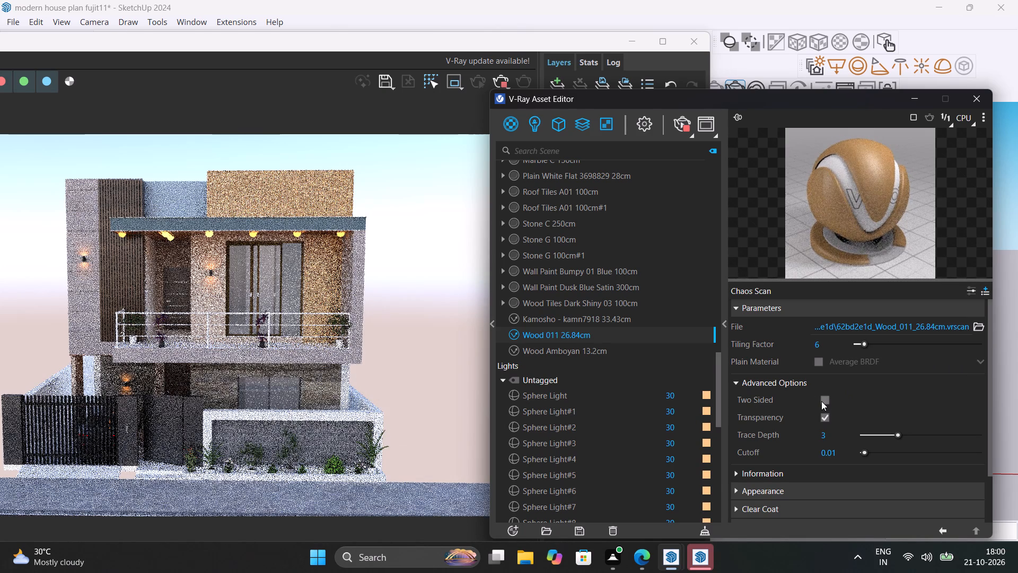
left_click(828, 404)
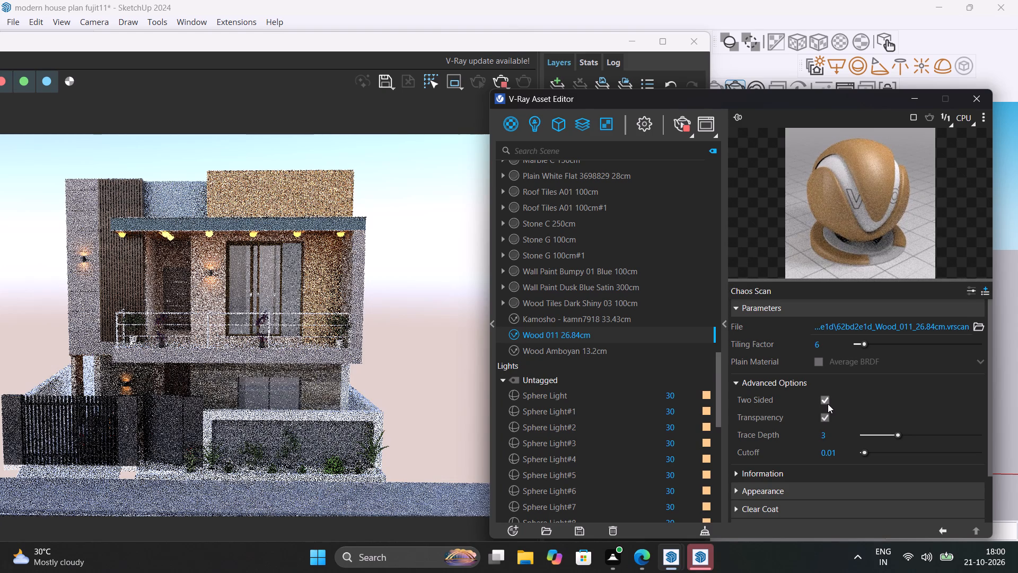
scroll(279, 215, "up", 3)
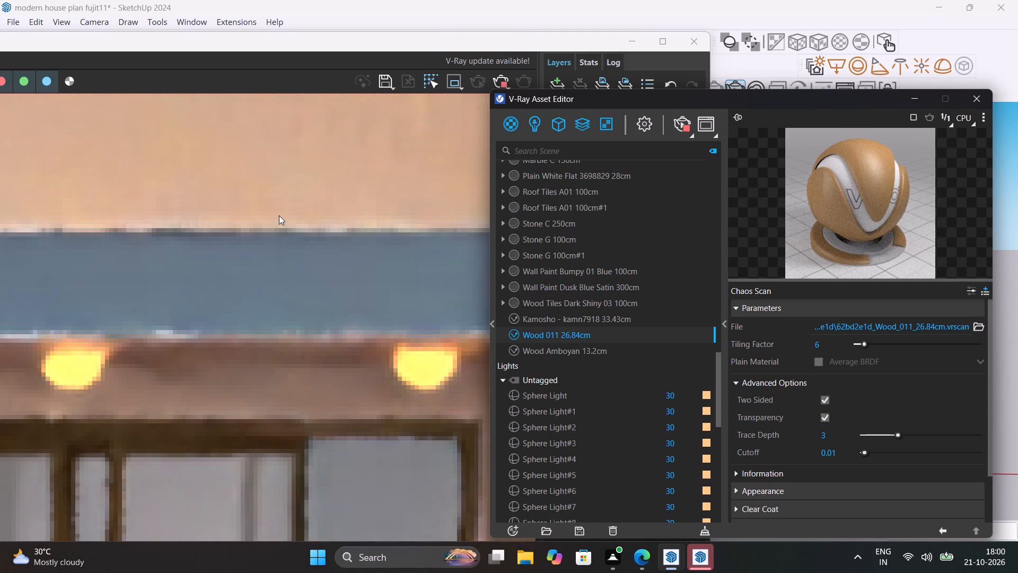
scroll(279, 215, "down", 4)
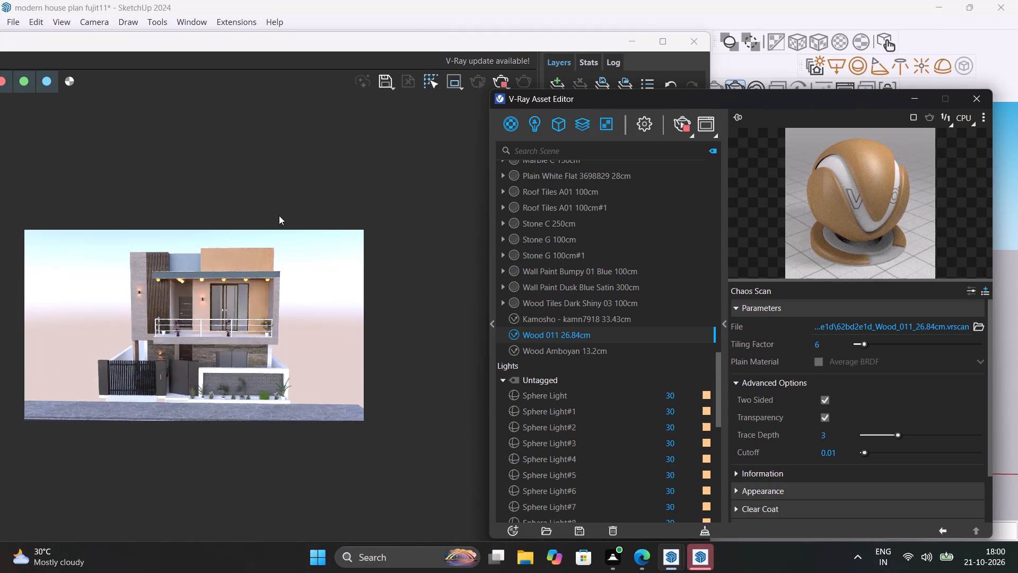
scroll(248, 290, "up", 1)
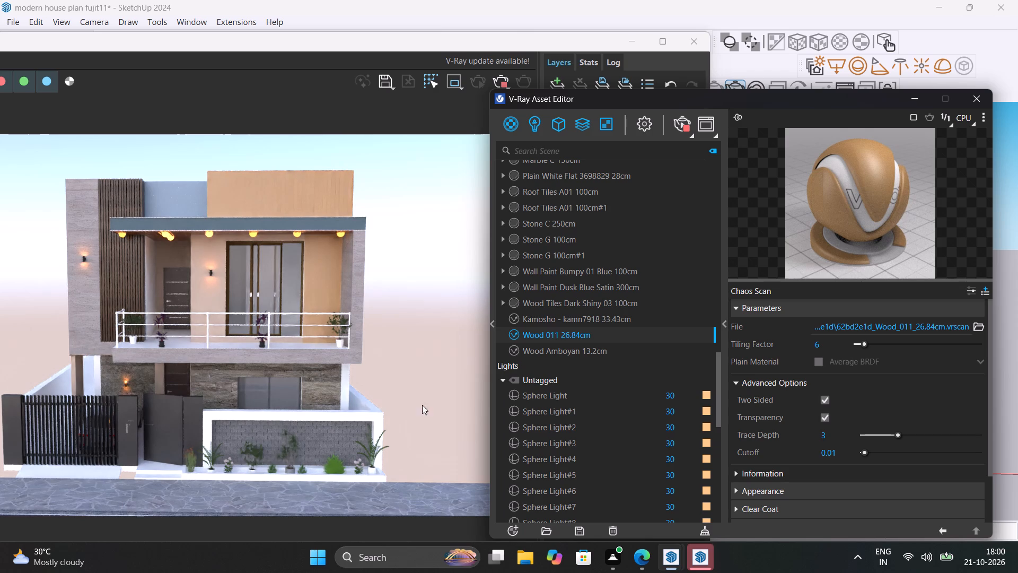
In Wood 011's appearance settings, lower Saturation to 0.33.
scroll(775, 461, "down", 1)
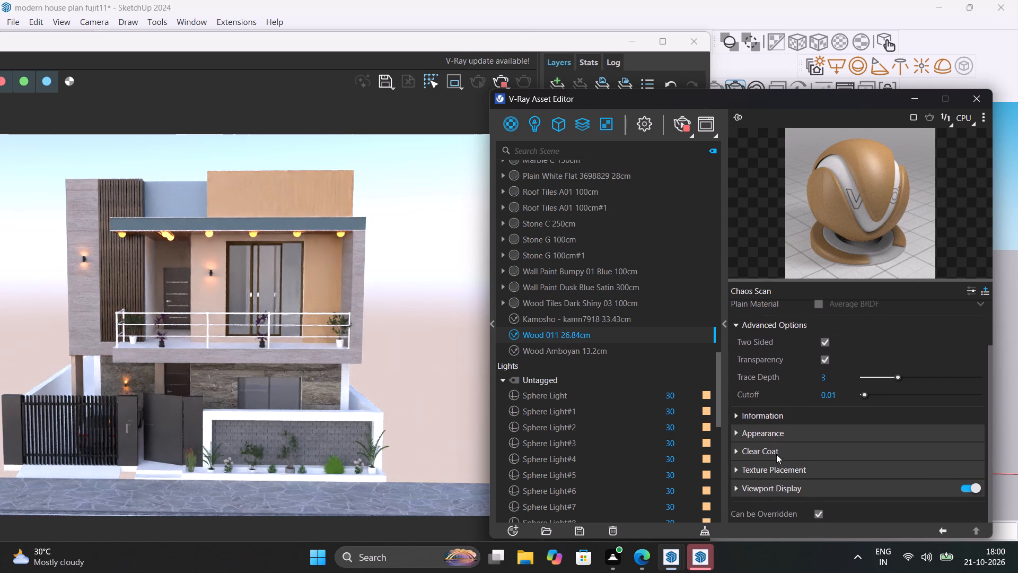
left_click(779, 433)
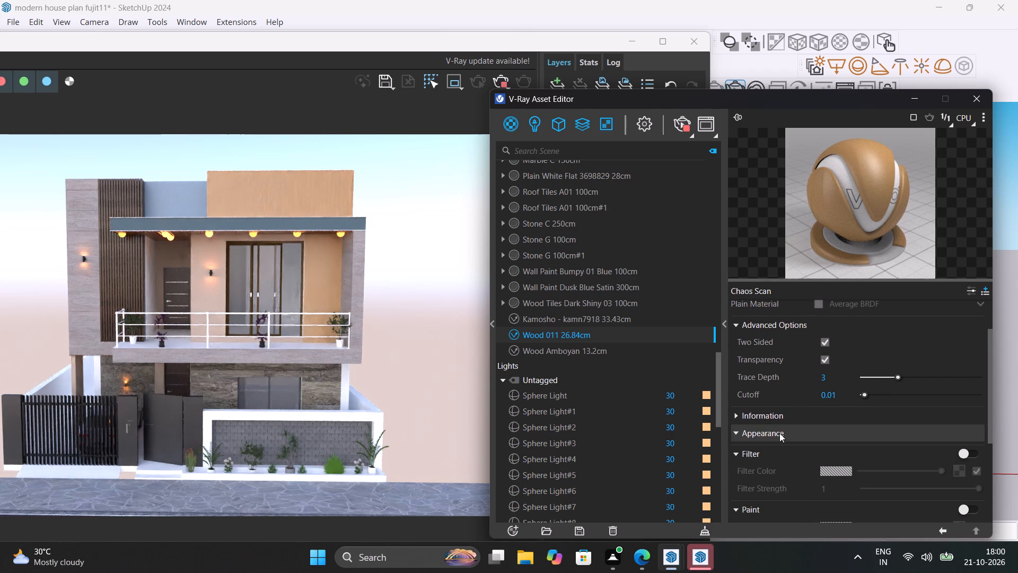
scroll(779, 433, "down", 1)
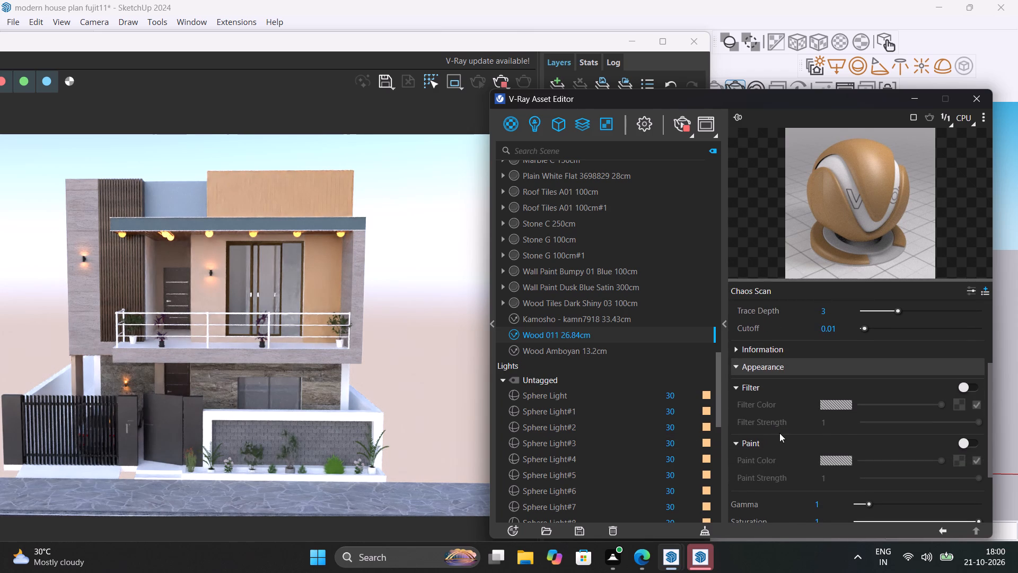
scroll(779, 433, "down", 1)
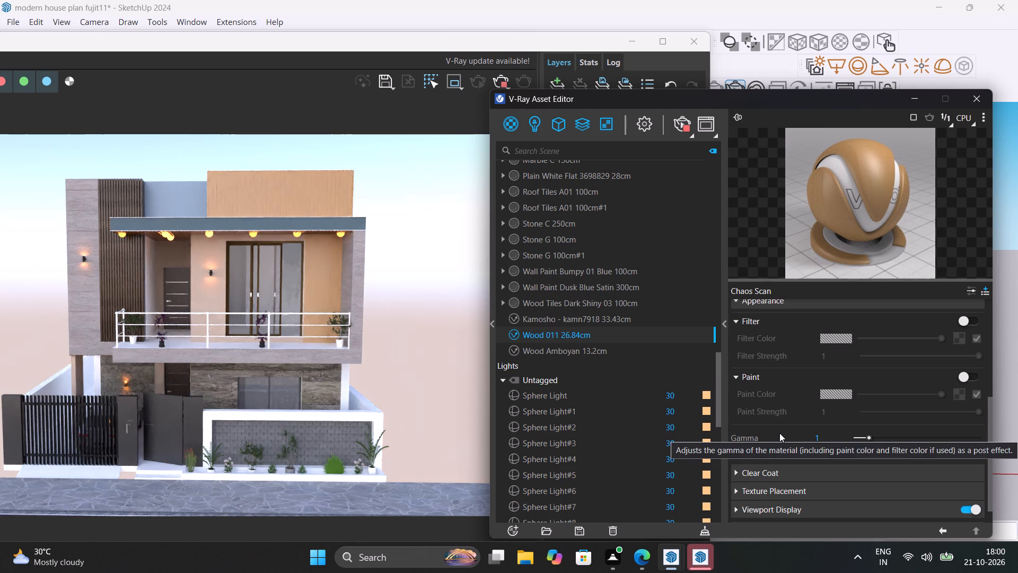
scroll(779, 433, "down", 1)
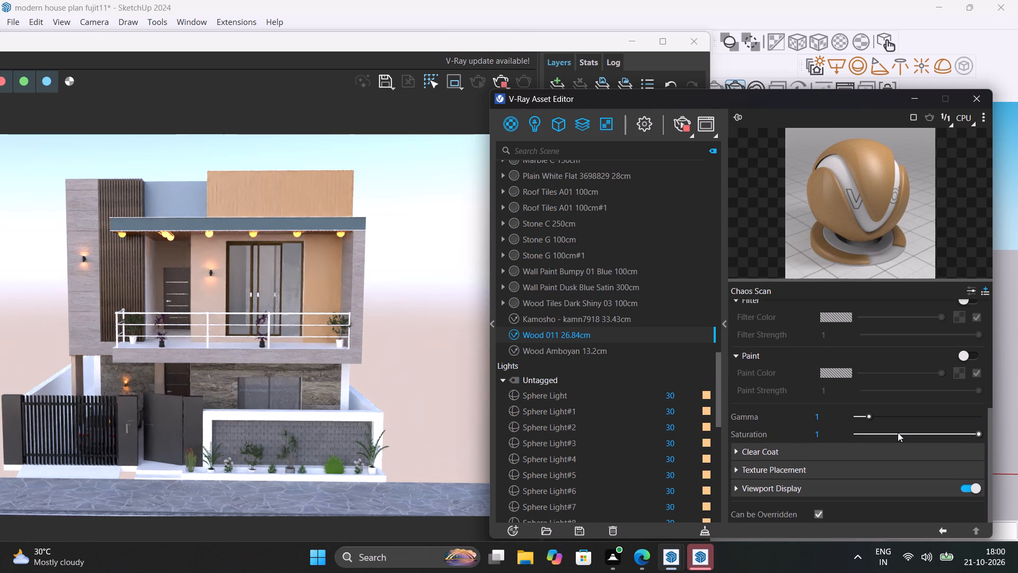
left_click(898, 432)
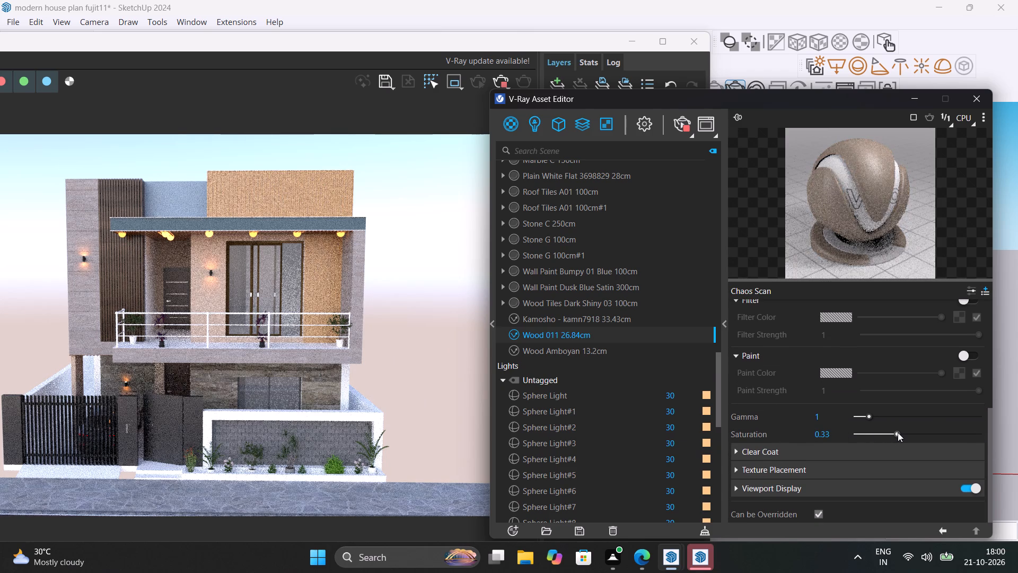
Stop the current render and restart the interactive render of the house front with the desaturated Wood 011.
left_click(679, 123)
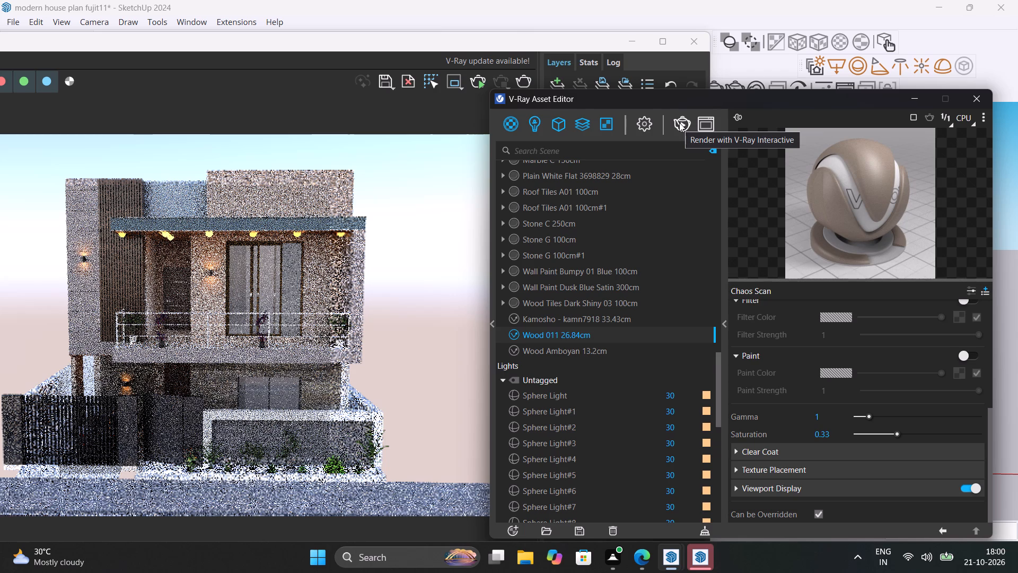
left_click(479, 79)
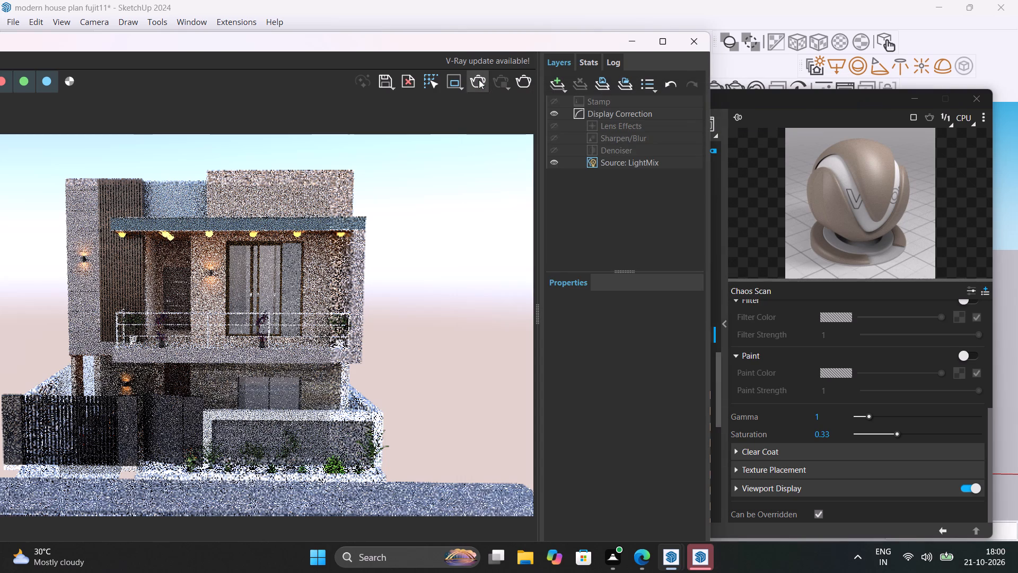
left_click(479, 80)
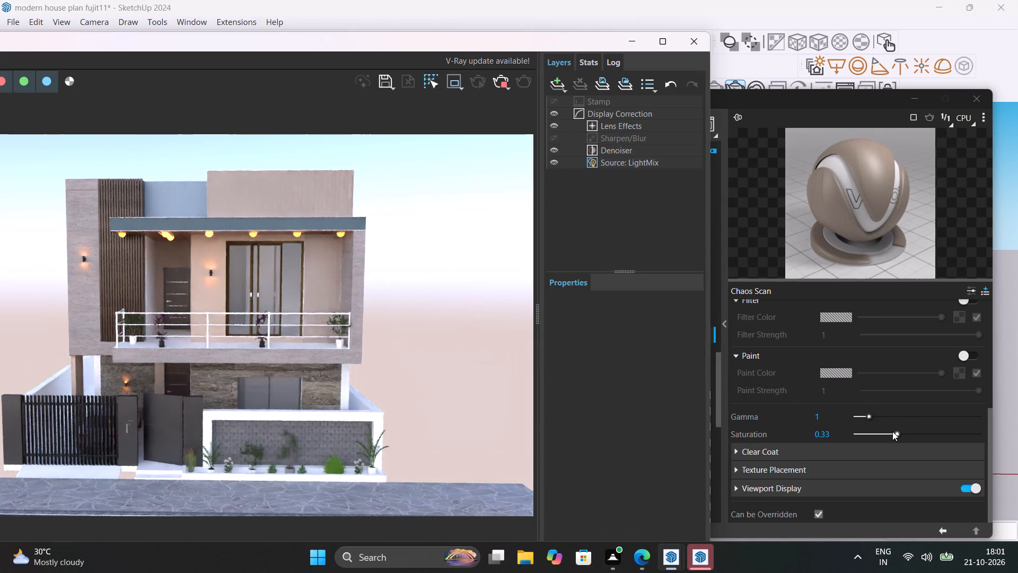
Raise Wood 011's Saturation to 1 and restart the render of the house front.
left_click_drag(894, 432, 1000, 429)
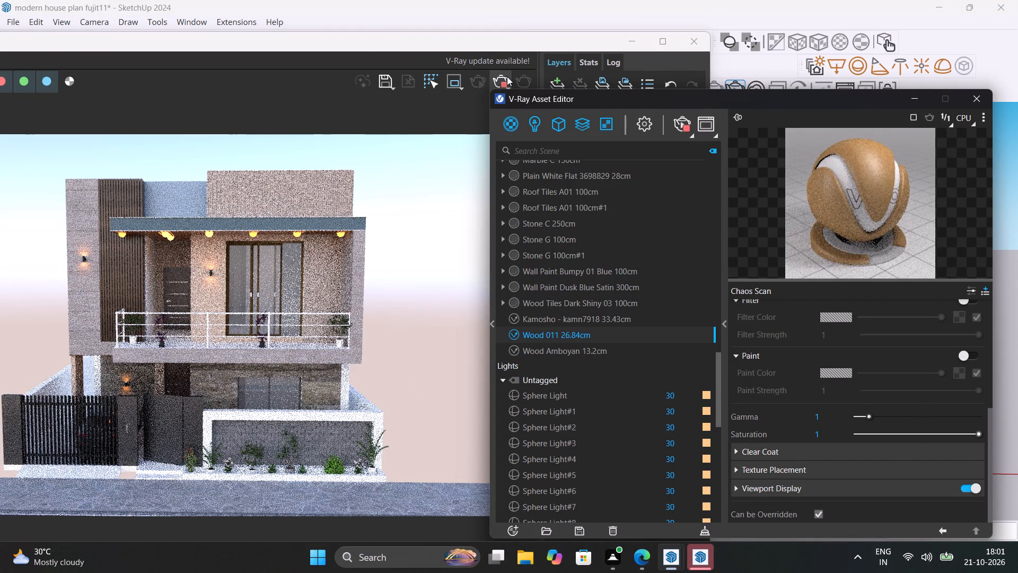
left_click(507, 76)
left_click(486, 80)
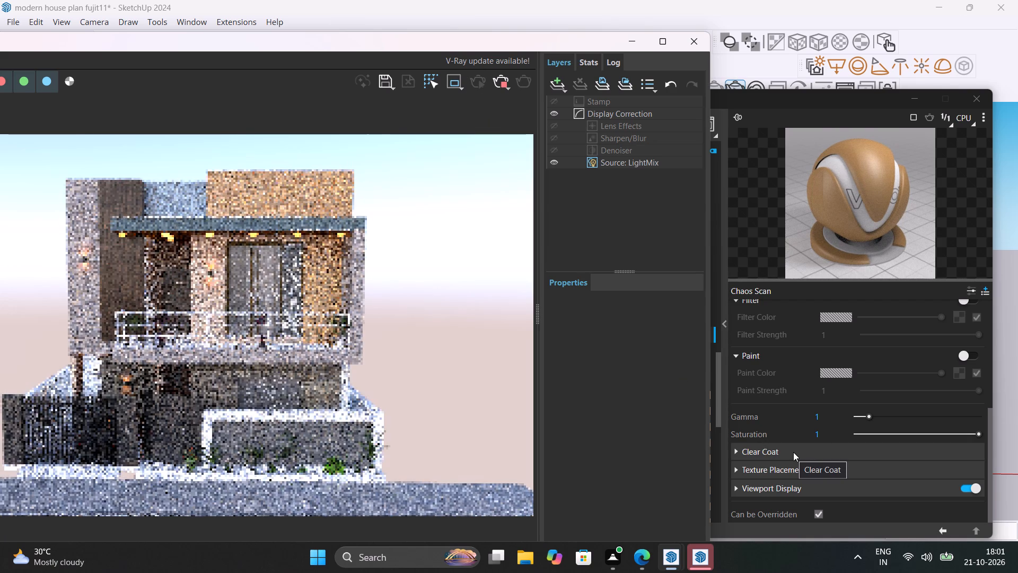
Review Wood 011's texture placement, turn off Two Sided, and briefly test the material without Transparency.
left_click(803, 467)
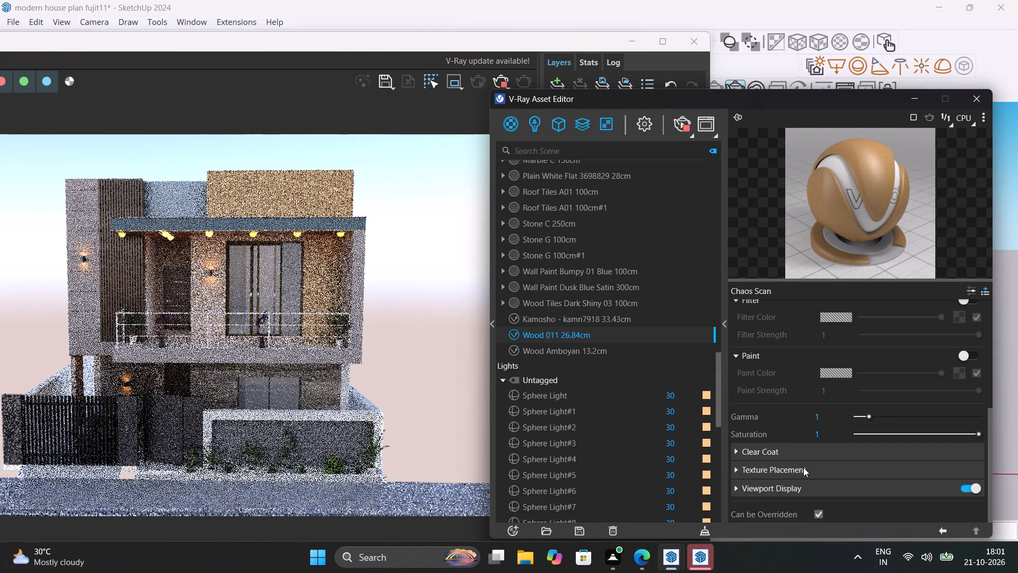
scroll(803, 467, "down", 2)
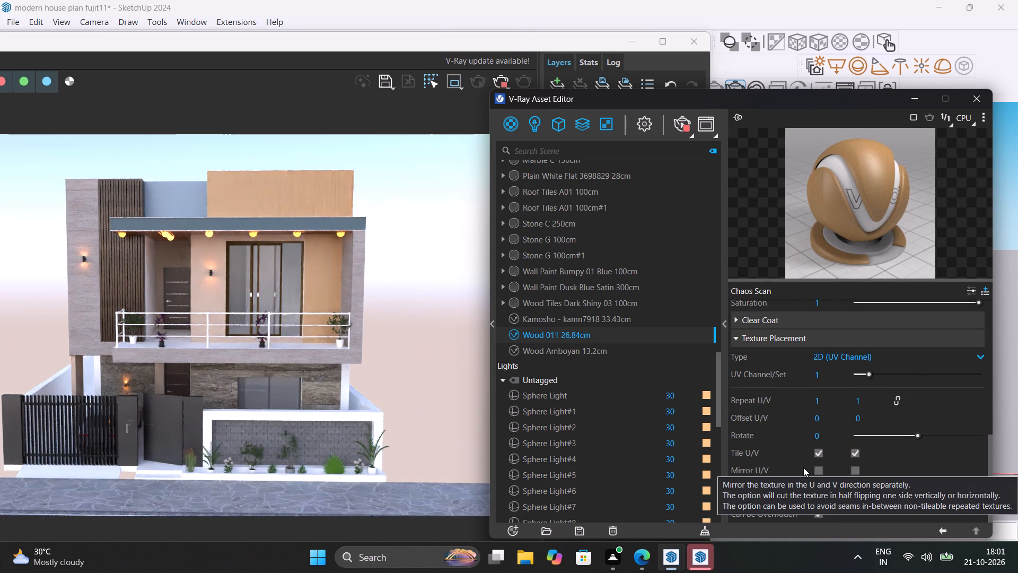
scroll(897, 506, "down", 6)
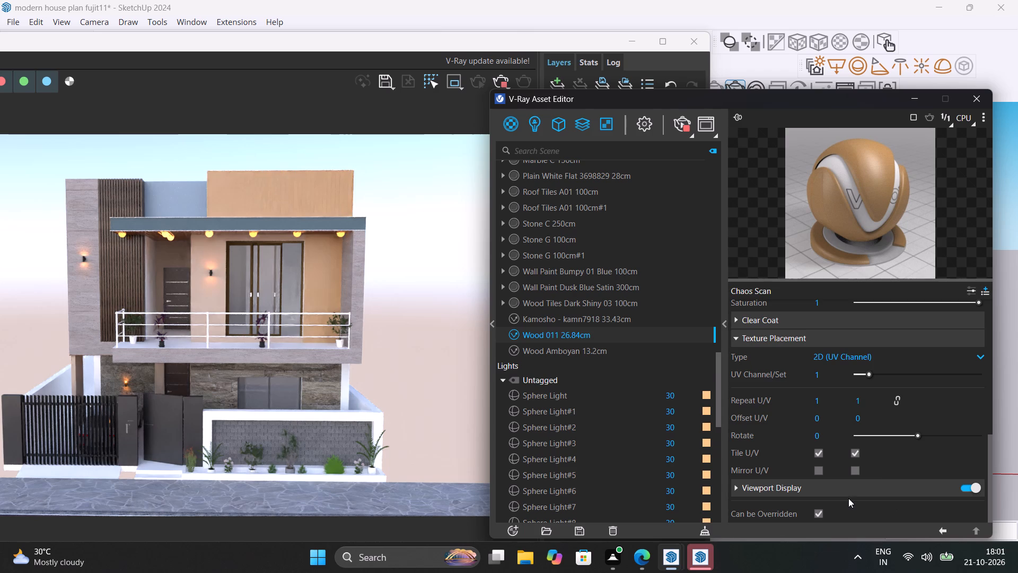
scroll(836, 458, "up", 8)
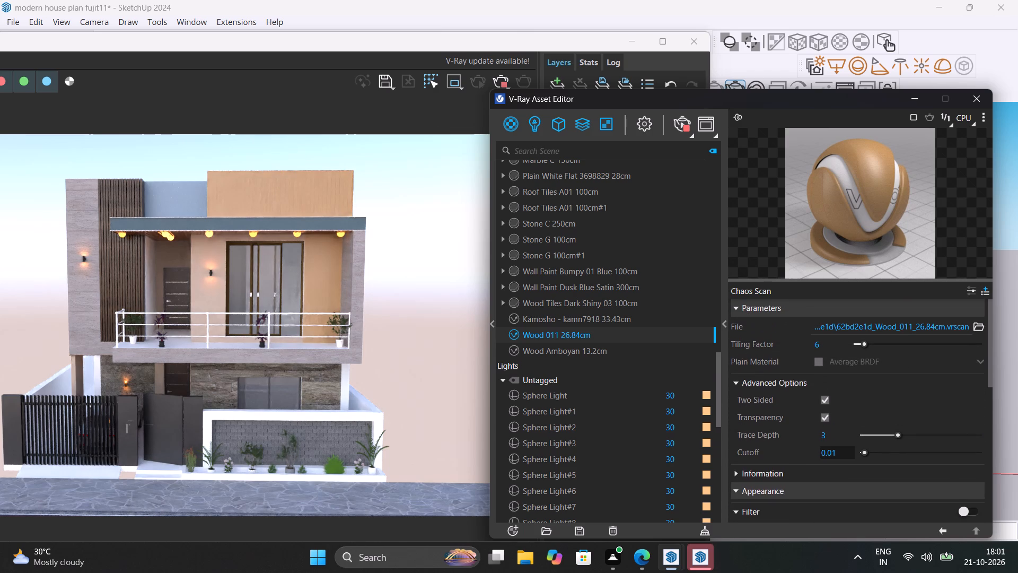
left_click(824, 402)
left_click(824, 418)
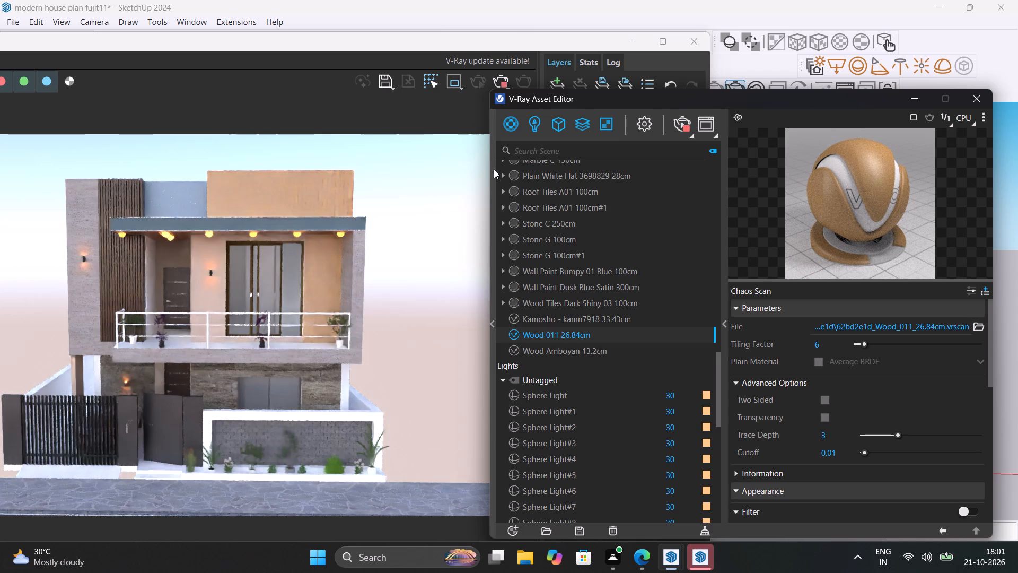
left_click(826, 422)
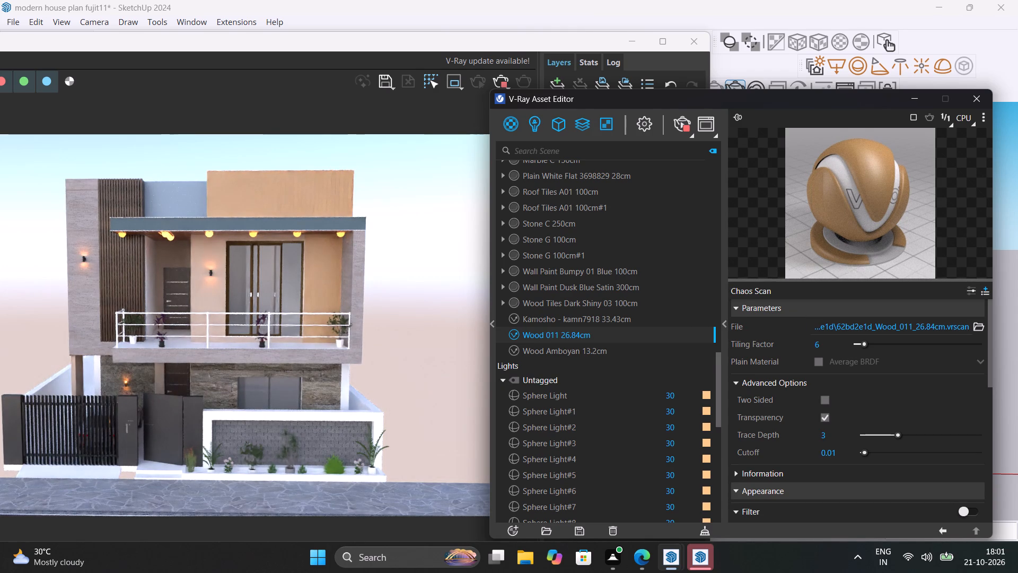
Set the Wood 011 material's Tiling Factor to 15 and stop the interactive render.
left_click(868, 345)
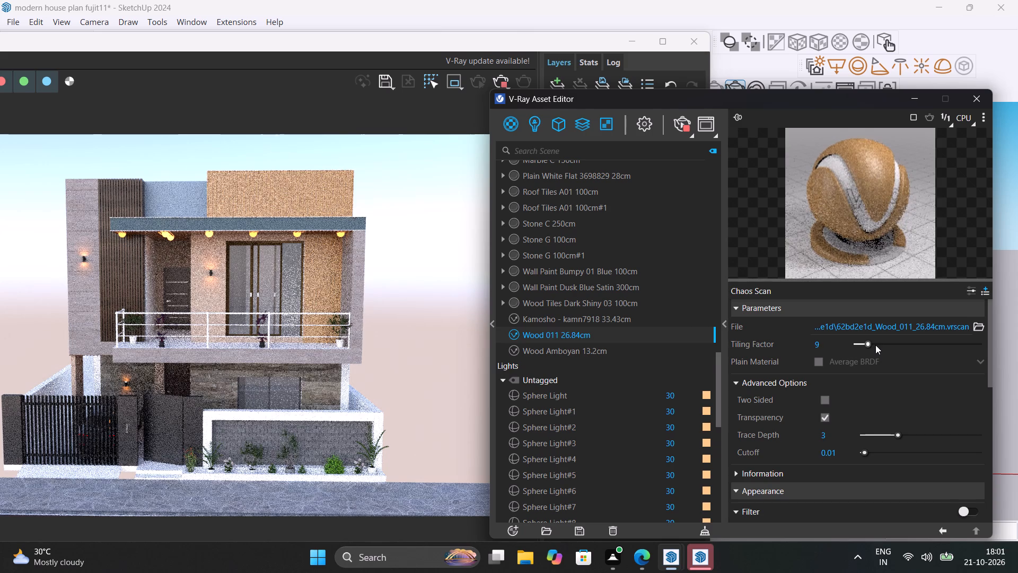
left_click(875, 345)
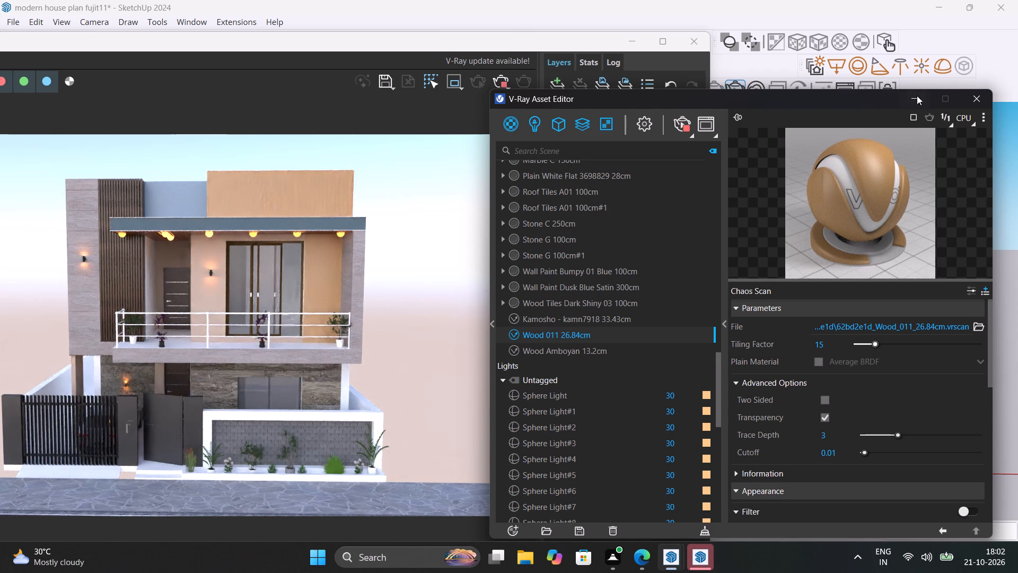
left_click(682, 125)
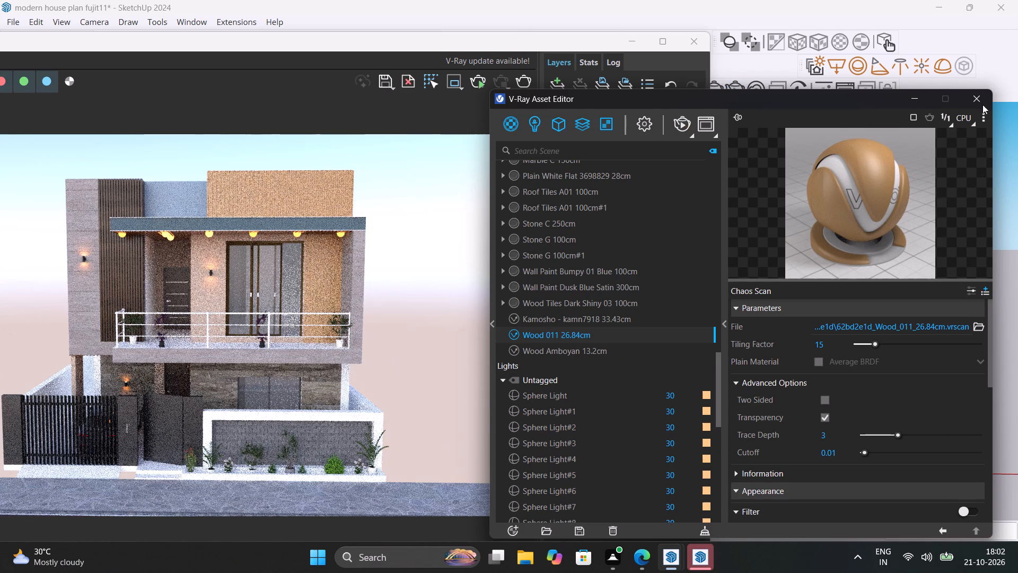
left_click(987, 102)
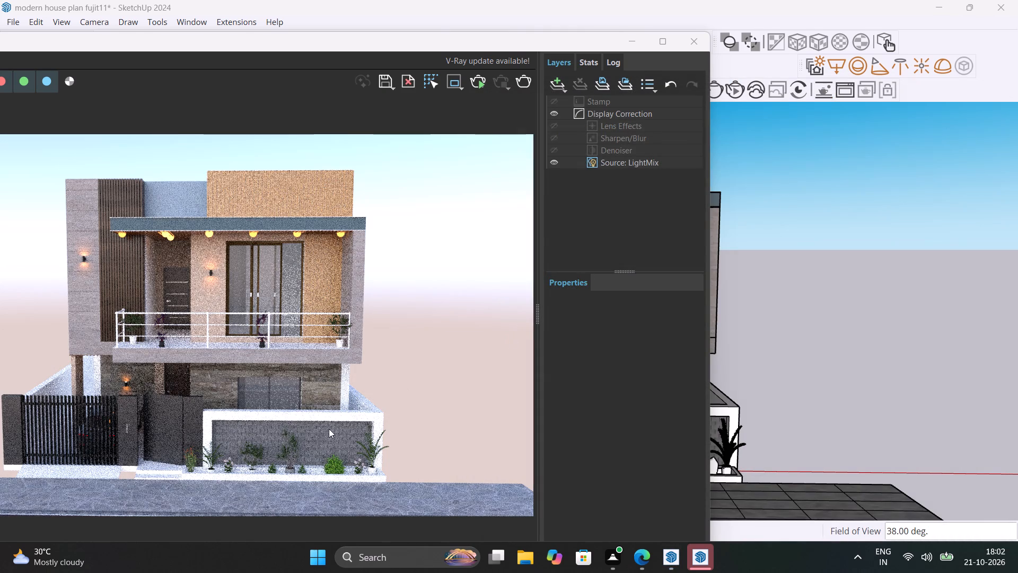
Enlarge the frame buffer, briefly re-render the house front to check it, and close the render window.
scroll(329, 429, "down", 1)
scroll(118, 350, "up", 2)
scroll(118, 350, "down", 1)
left_click(656, 46)
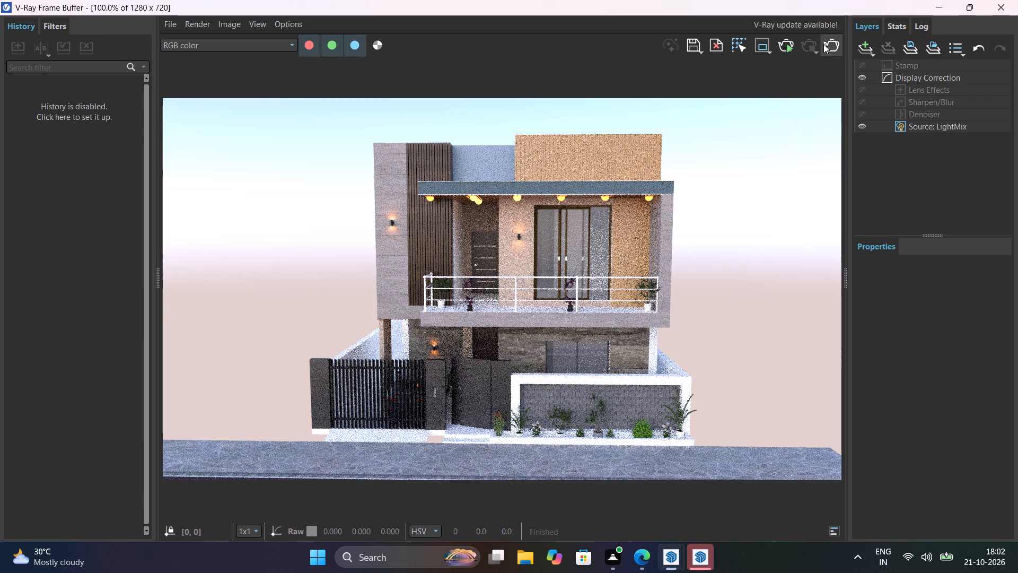
left_click(787, 46)
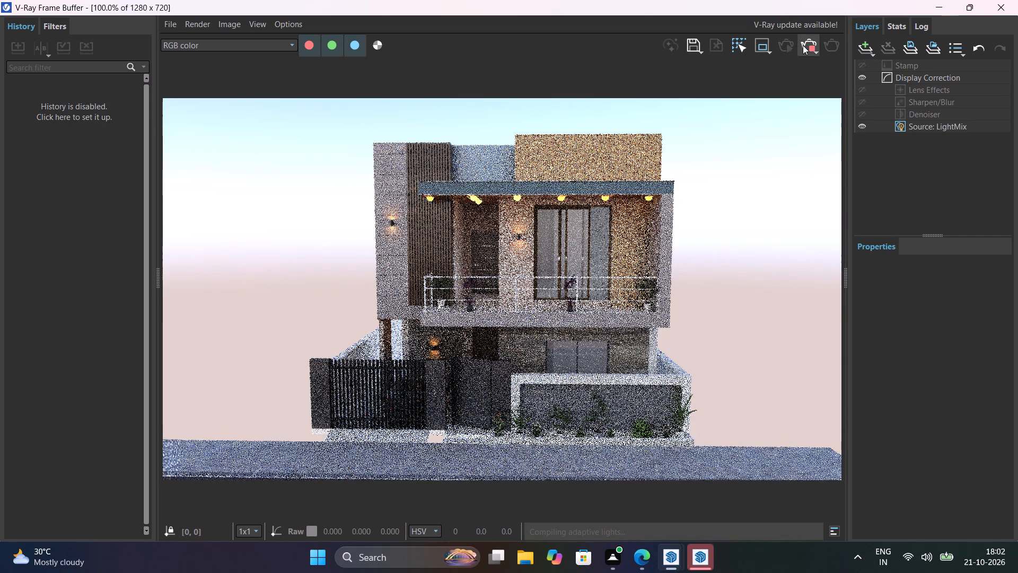
left_click(809, 44)
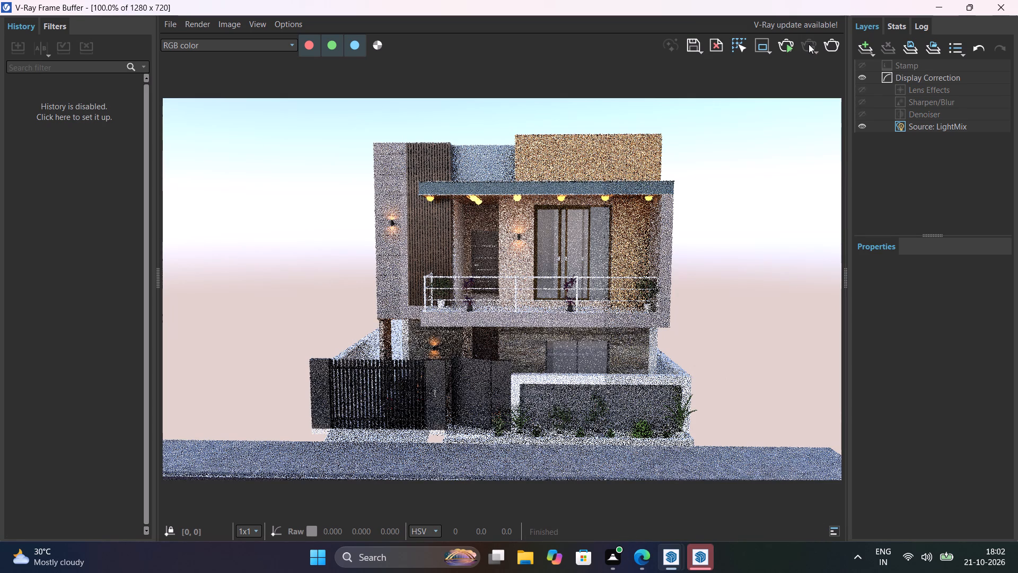
left_click(999, 7)
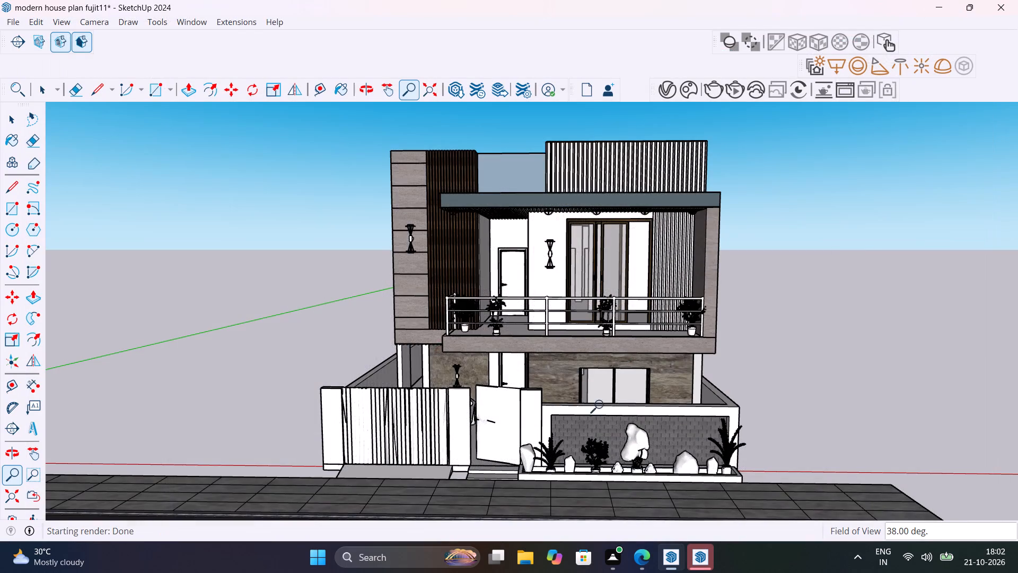
Set the V-Ray render quality to High for the wider view of the house and road.
scroll(662, 389, "down", 3)
middle_click_drag(662, 389, 674, 414)
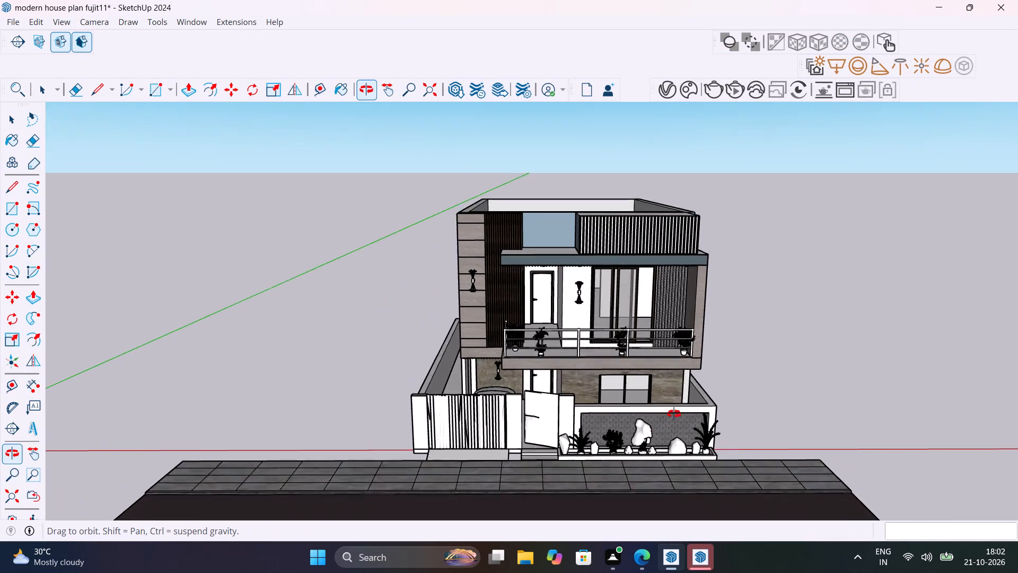
middle_click_drag(674, 414, 645, 392)
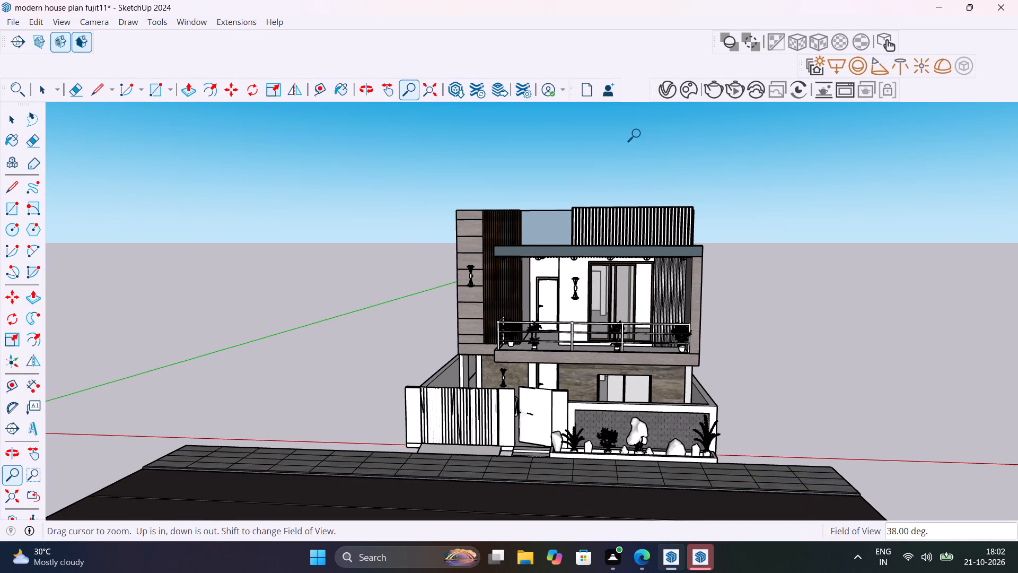
left_click(672, 95)
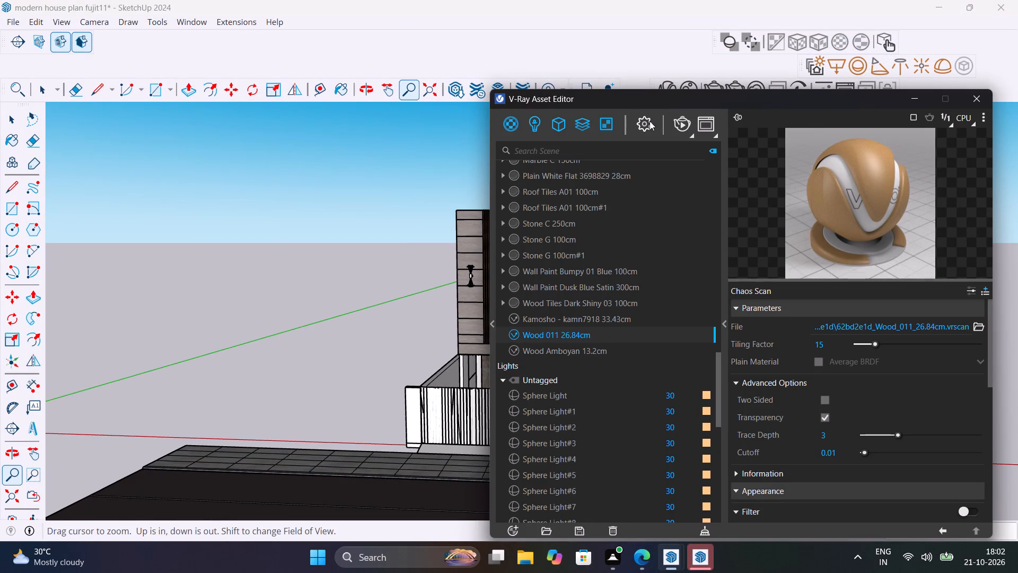
left_click(650, 121)
left_click(673, 206)
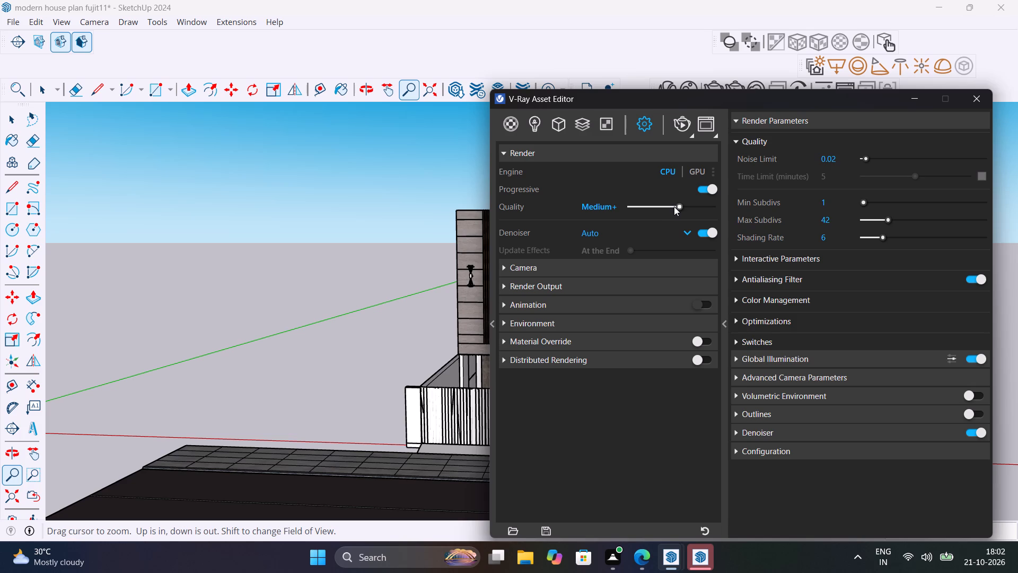
left_click(690, 206)
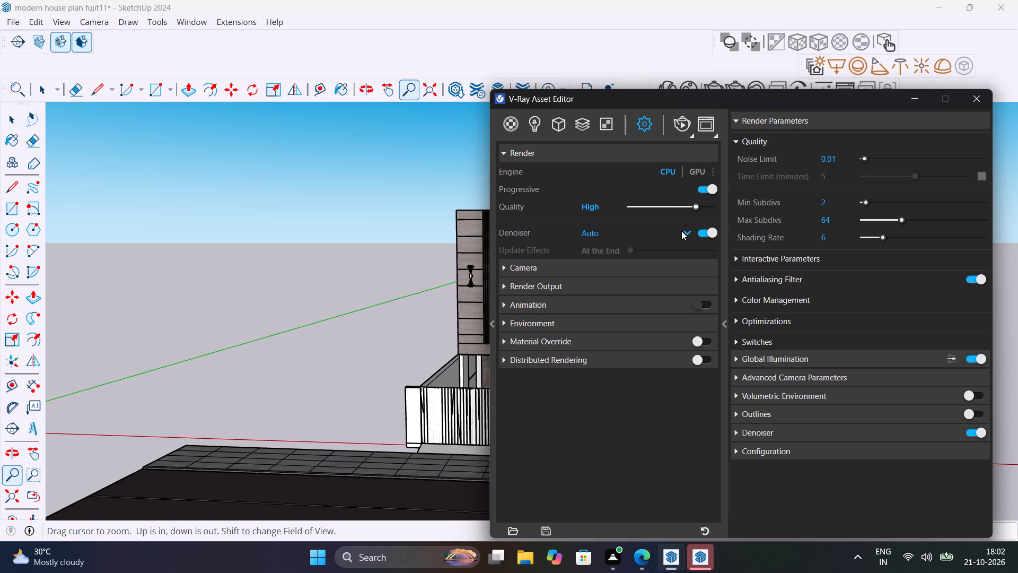
Set the render output image width to 3080 and start rendering the house front.
left_click(637, 286)
left_click_drag(603, 314, 530, 327)
left_click_drag(610, 323, 572, 325)
type("3080")
key("Return")
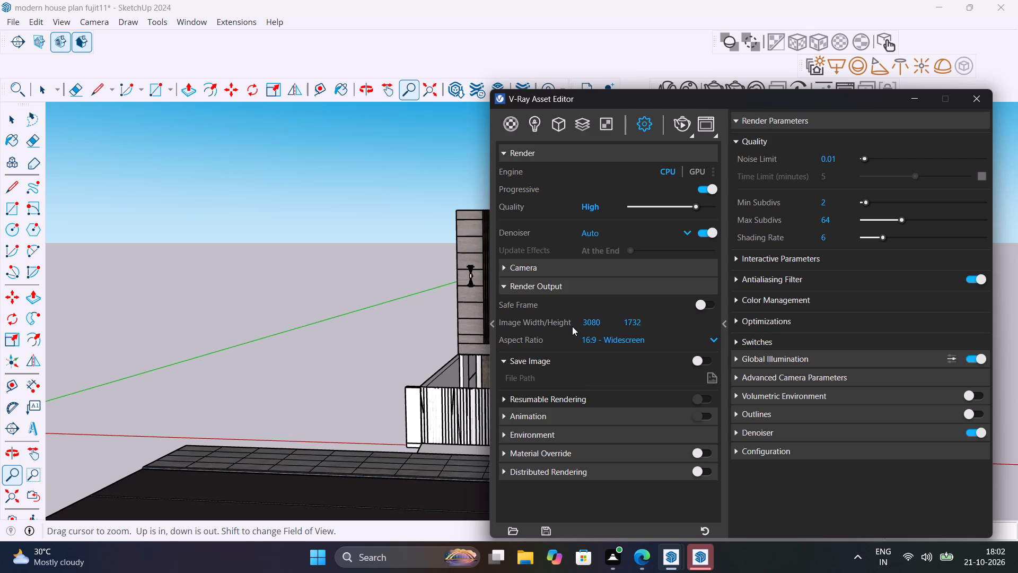
left_click(684, 122)
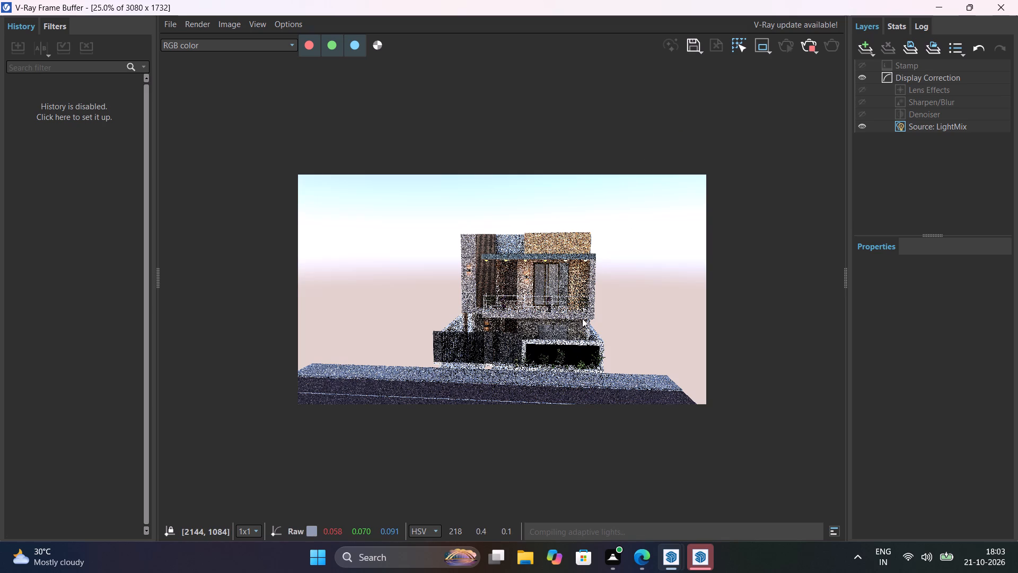
Examine the wood parapet, balcony, facade and boundary wall in the high-resolution render at different magnifications.
scroll(516, 303, "up", 2)
scroll(516, 303, "down", 1)
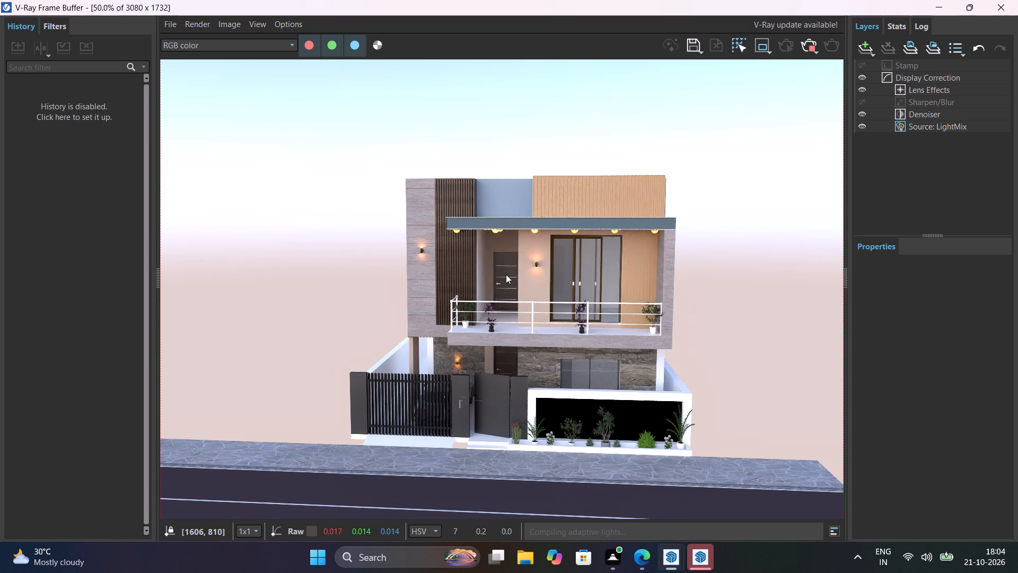
scroll(418, 230, "up", 1, "ctrl")
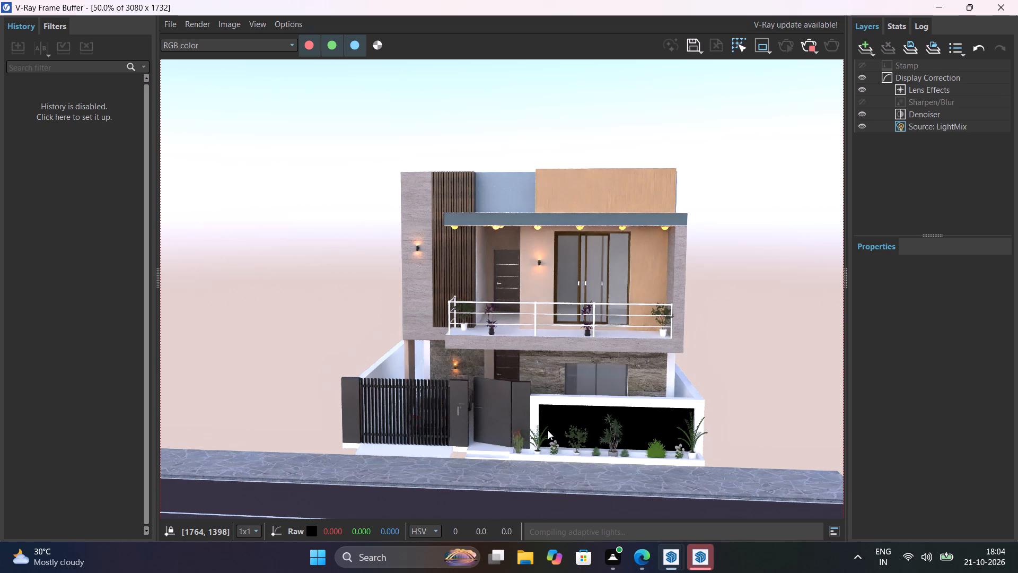
scroll(548, 430, "up", 1)
scroll(548, 430, "down", 1)
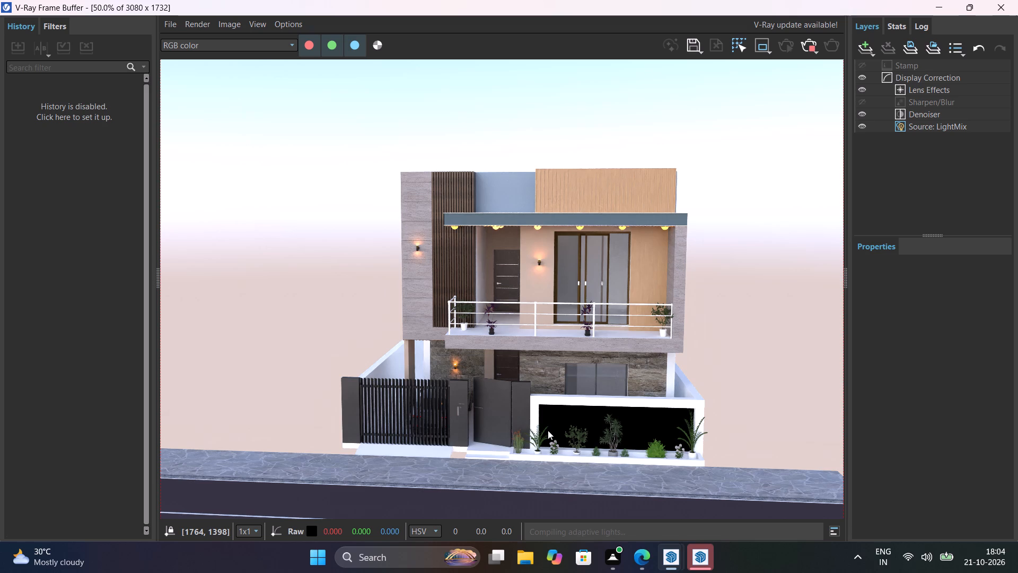
scroll(575, 193, "up", 2)
scroll(575, 193, "down", 1)
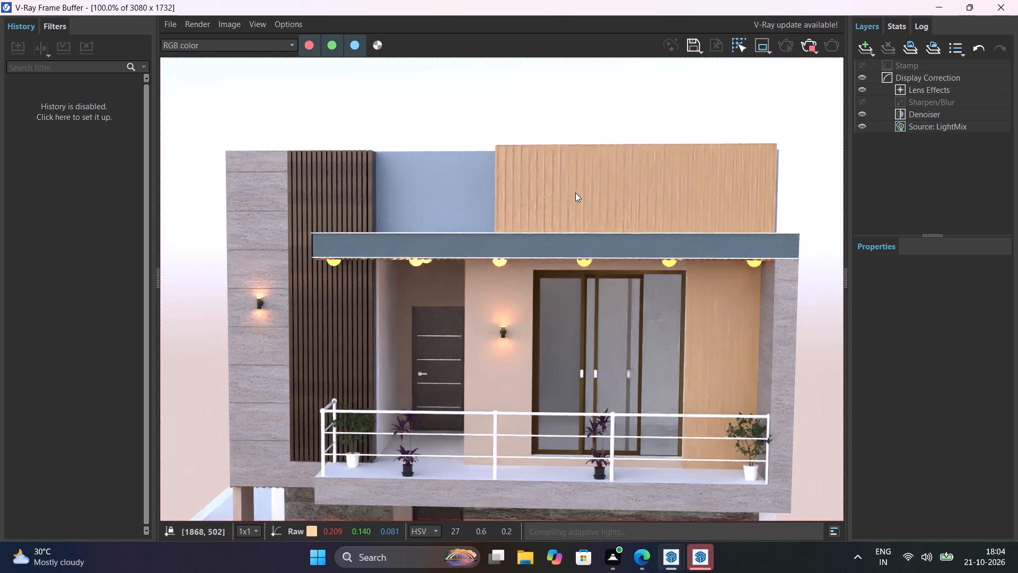
scroll(575, 193, "down", 1)
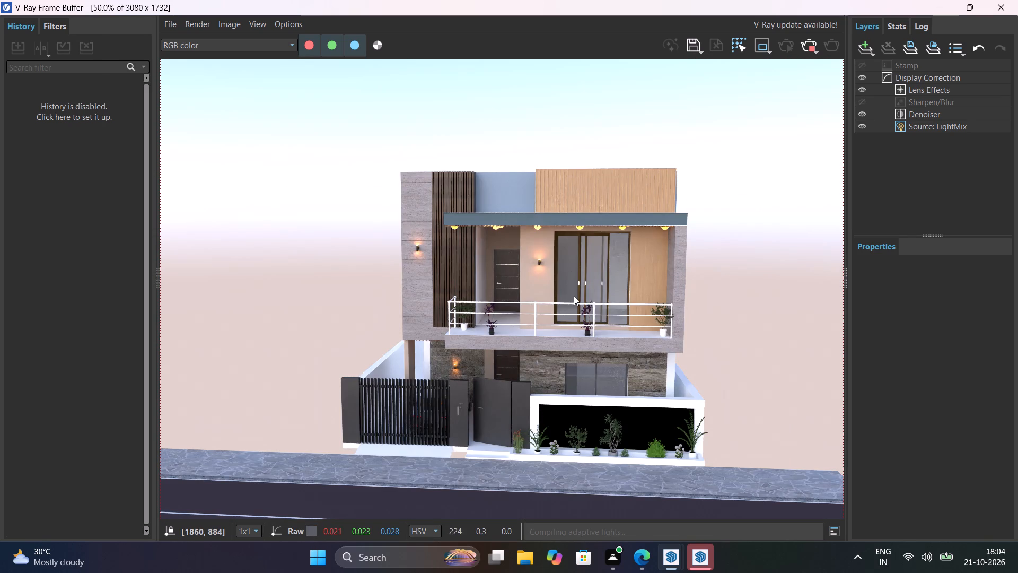
scroll(574, 296, "up", 1)
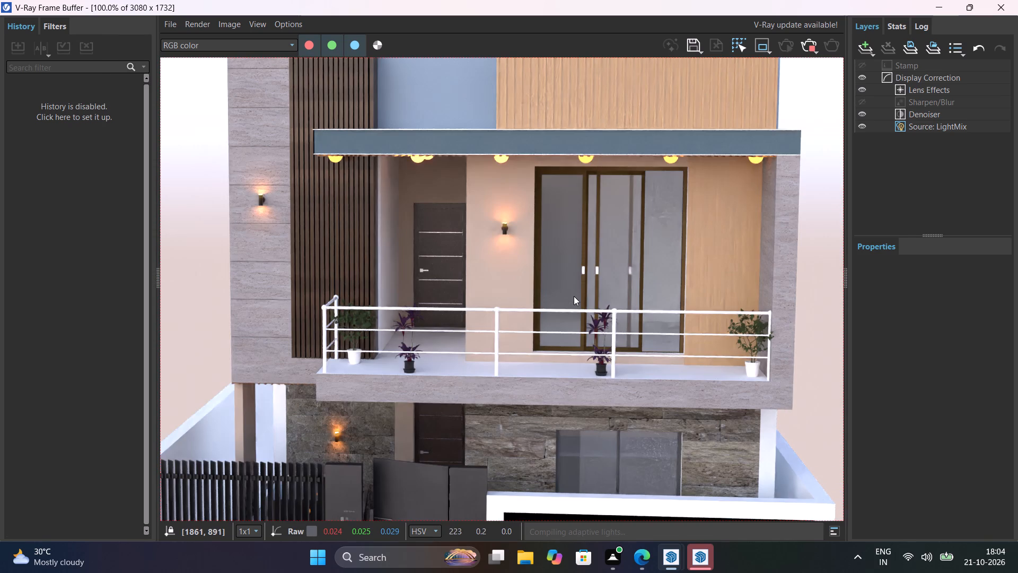
scroll(574, 300, "down", 1)
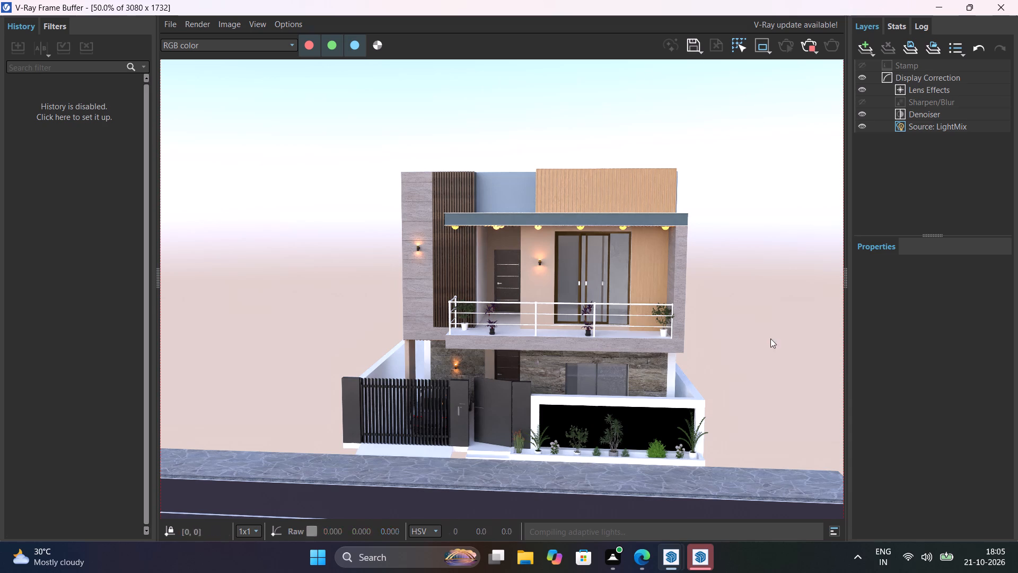
Examine the front boundary wall, its planter and the ground-floor stone facade in the high-resolution render.
scroll(639, 291, "up", 1, "ctrl")
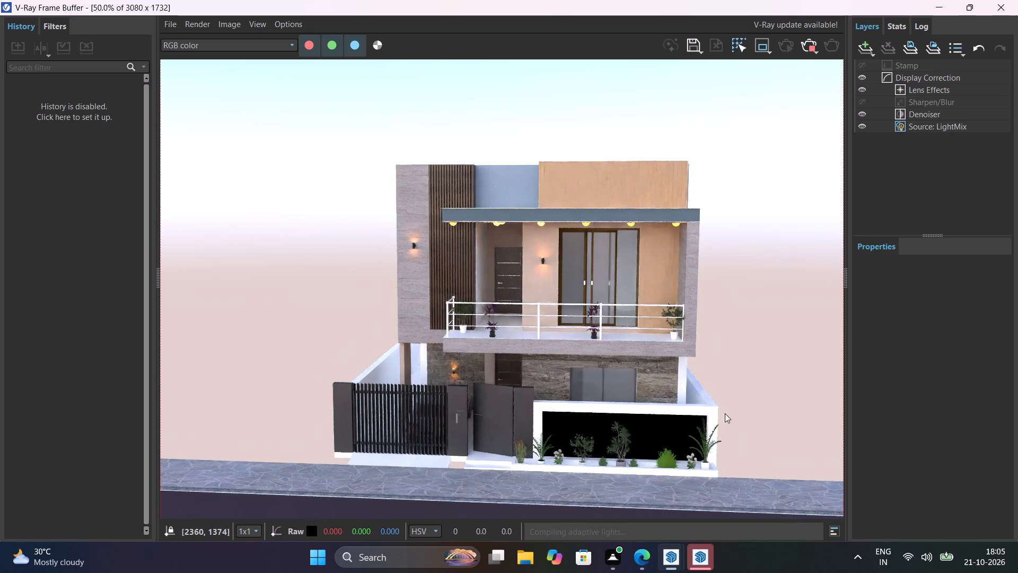
left_click(659, 429)
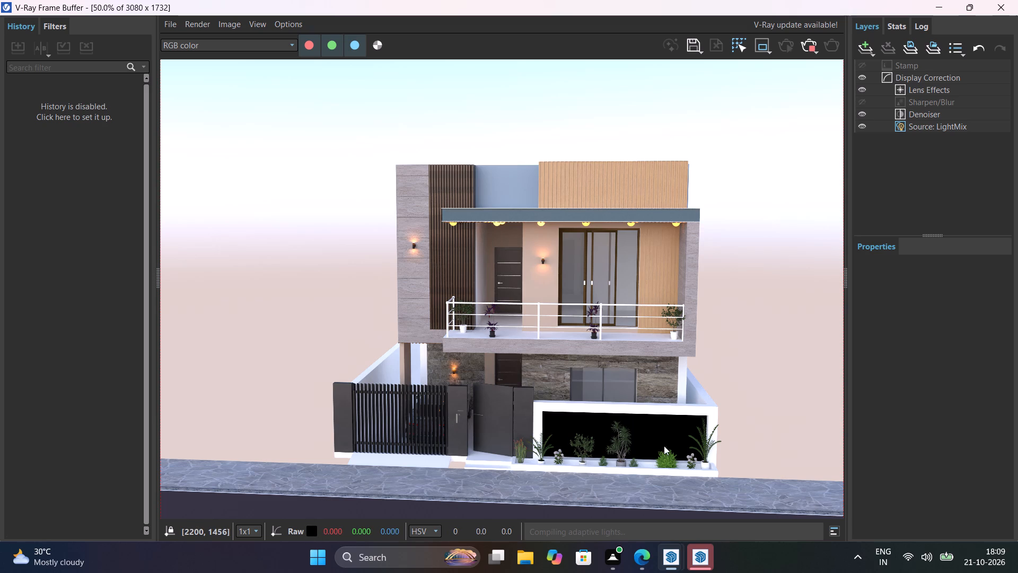
scroll(664, 446, "up", 1)
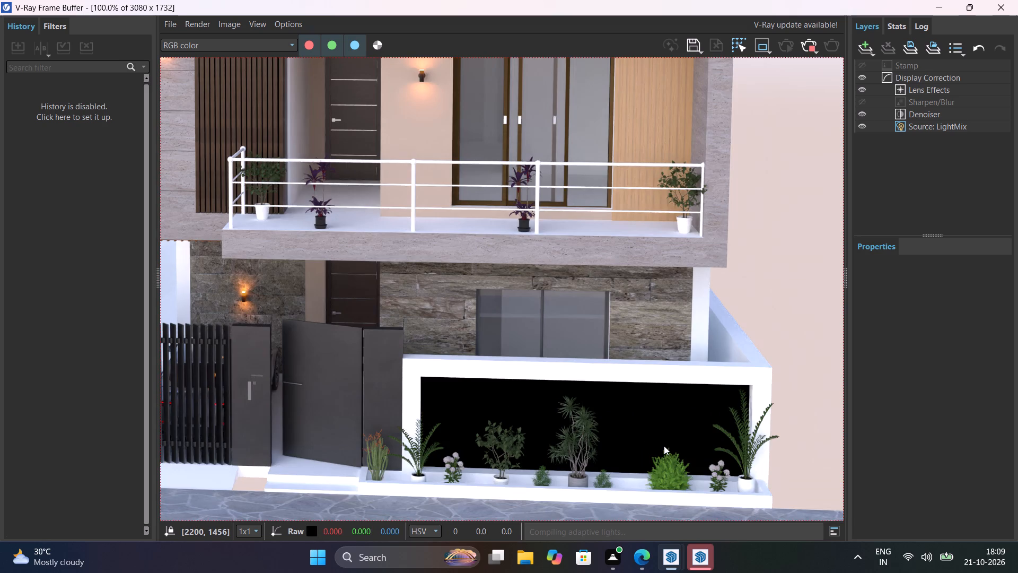
scroll(664, 446, "up", 1)
scroll(451, 381, "down", 1)
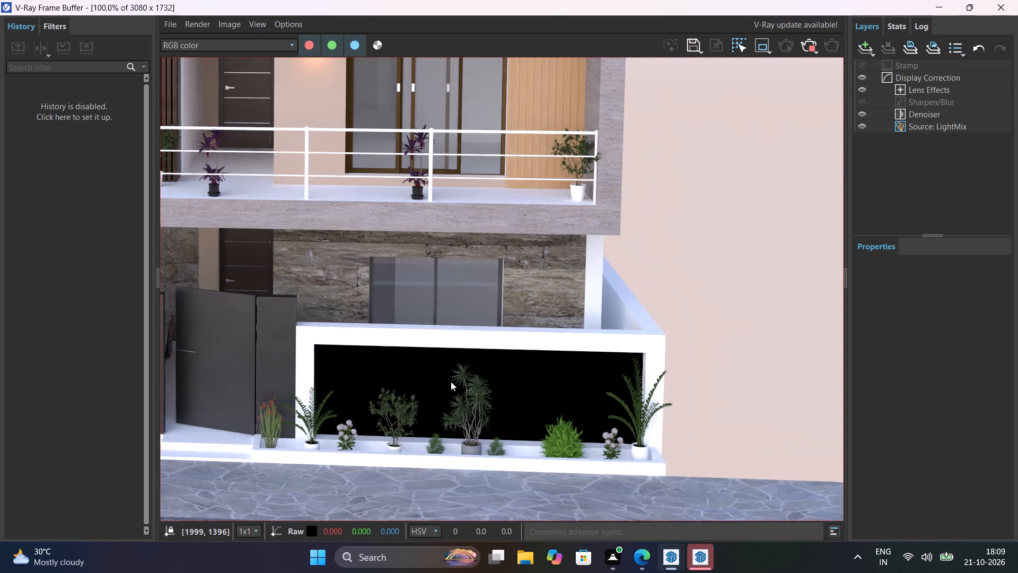
middle_click_drag(388, 243, 506, 412)
scroll(503, 407, "down", 1)
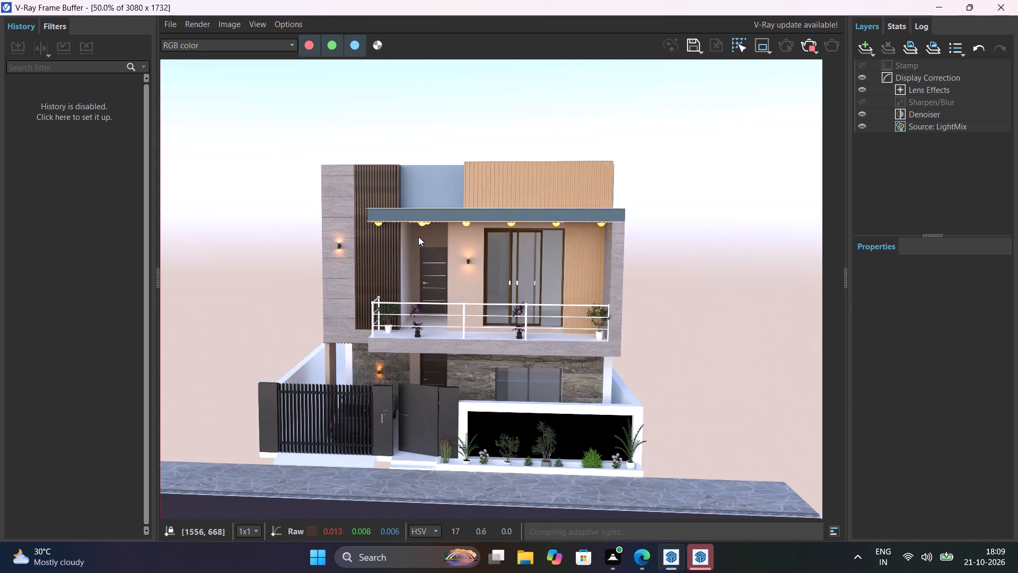
Inspect the upper-floor wall lamps, the stone-clad tower and the dark vertical slats close up in the render.
scroll(469, 266, "up", 4)
scroll(469, 265, "down", 2)
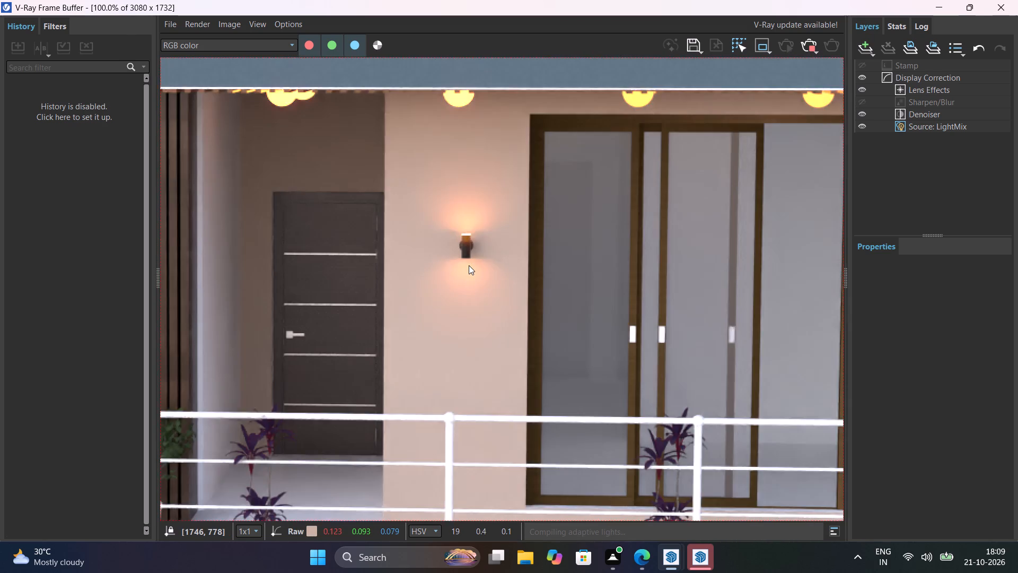
scroll(469, 265, "down", 1)
middle_click_drag(499, 294, 697, 329)
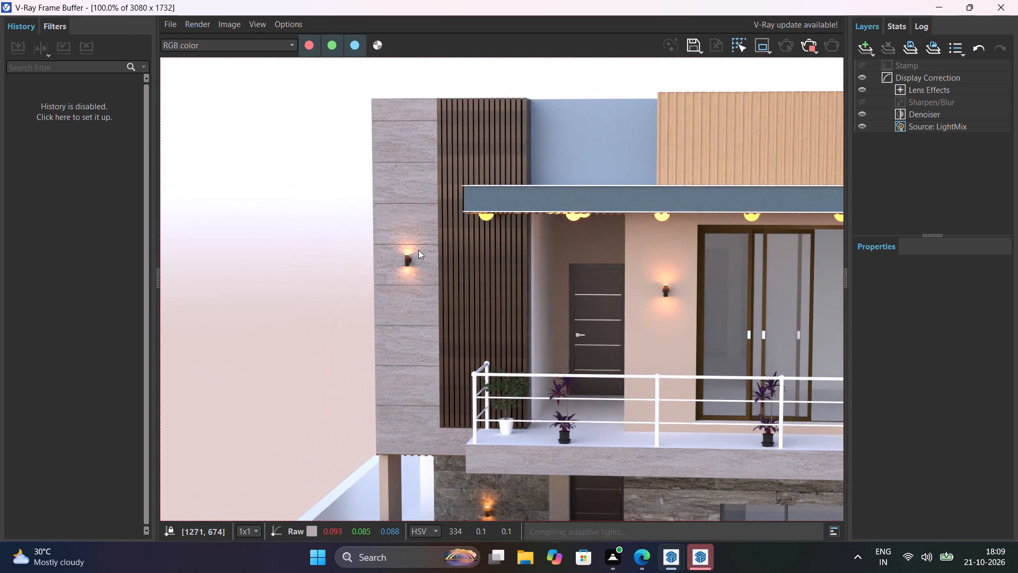
scroll(418, 249, "up", 3)
scroll(402, 280, "down", 1)
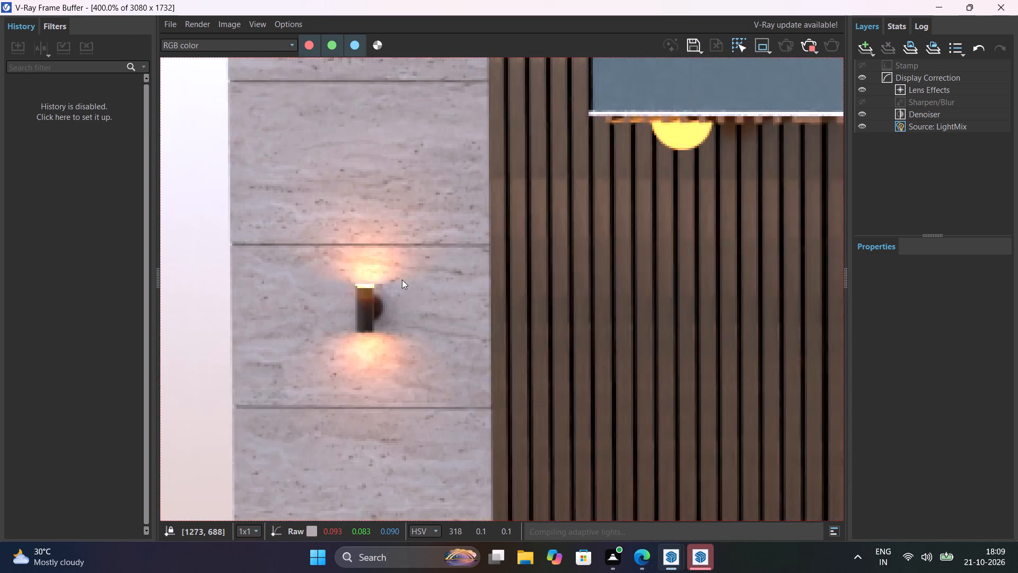
scroll(402, 280, "down", 1)
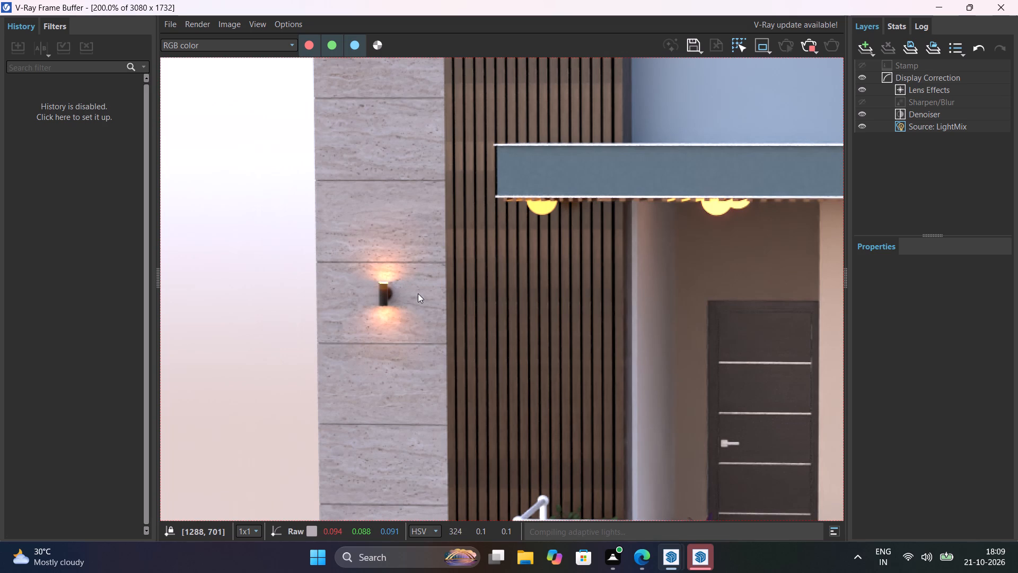
scroll(524, 316, "down", 2)
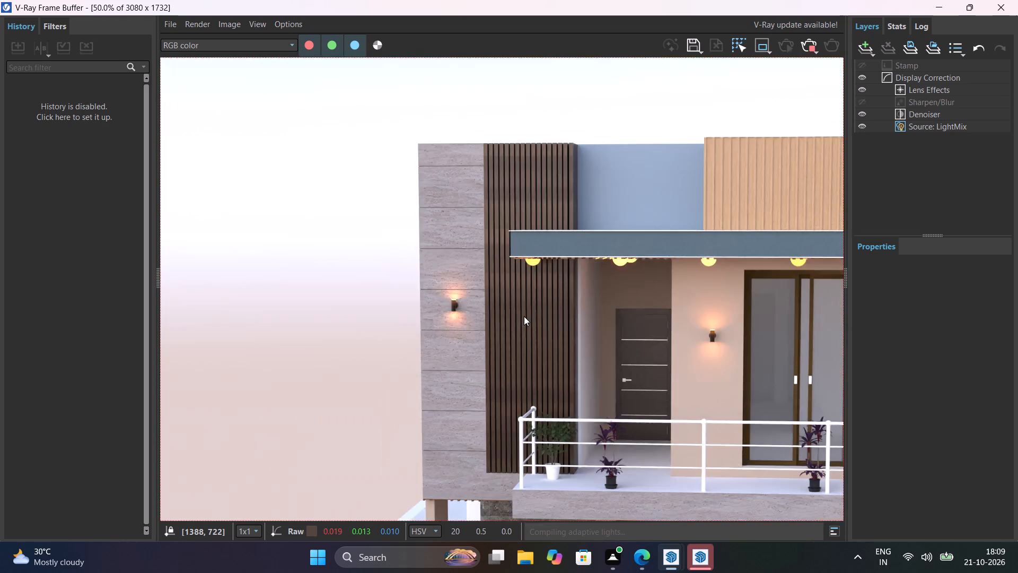
middle_click_drag(549, 318, 427, 273)
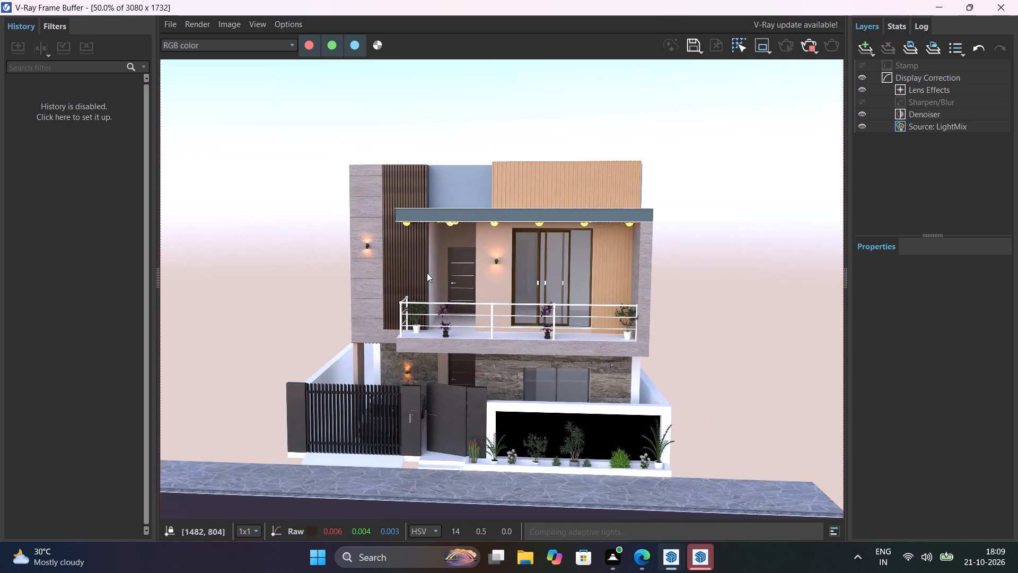
middle_click_drag(427, 273, 428, 279)
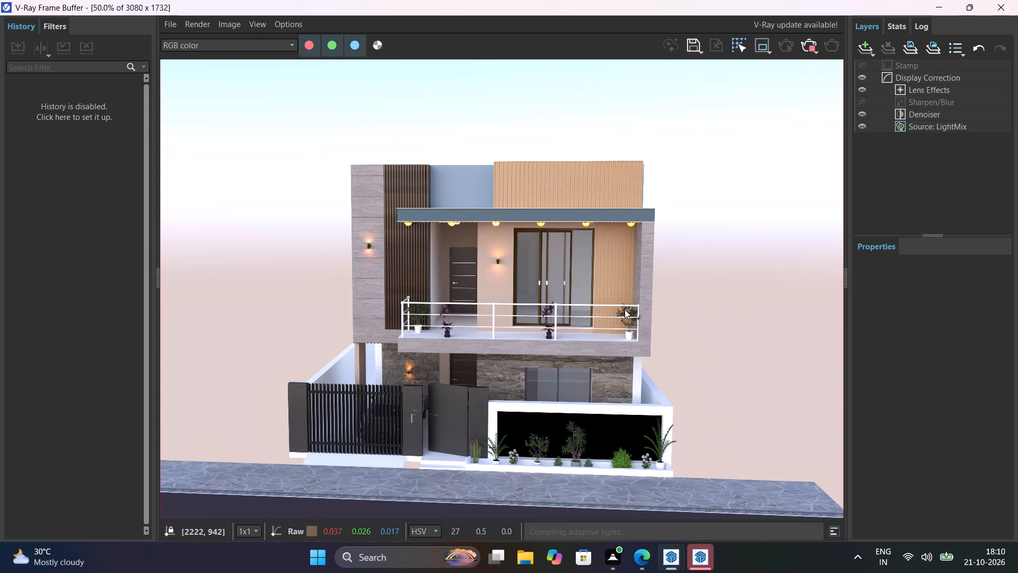
Examine the balcony's railing, potted plants and sliding door, and the slatted entrance gate in the render.
scroll(625, 309, "up", 1)
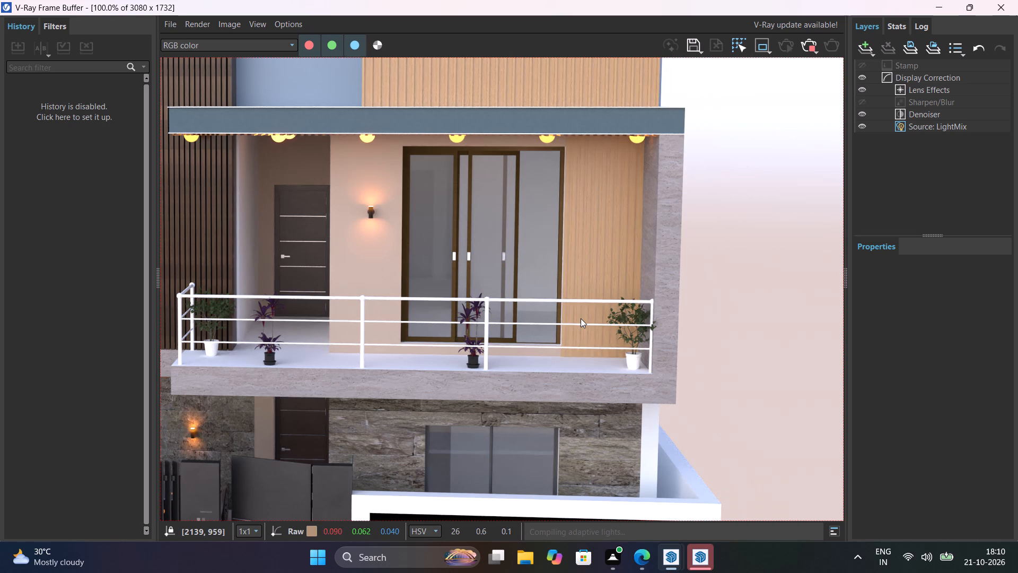
scroll(581, 318, "up", 2)
scroll(581, 318, "down", 1)
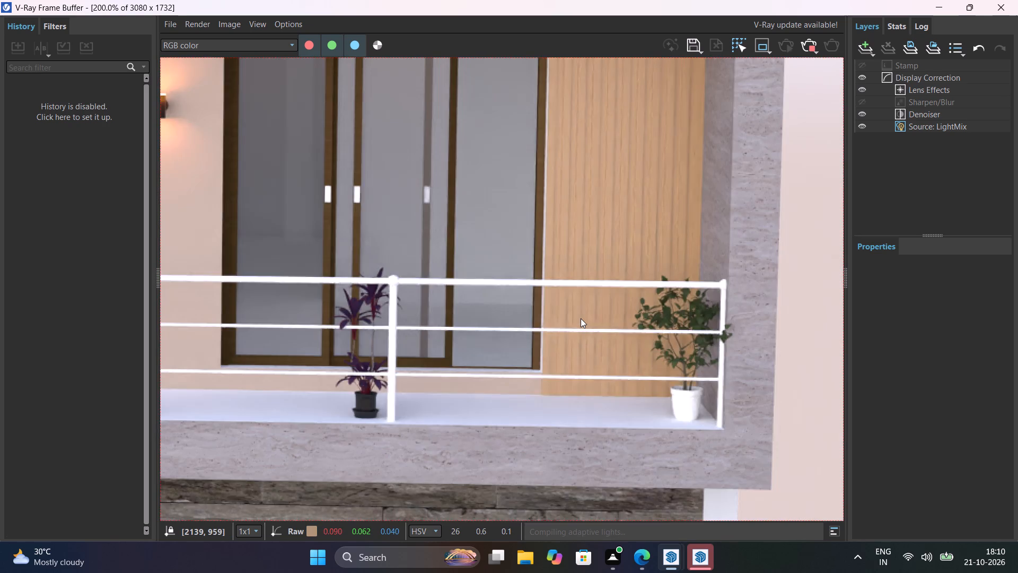
scroll(581, 318, "down", 2)
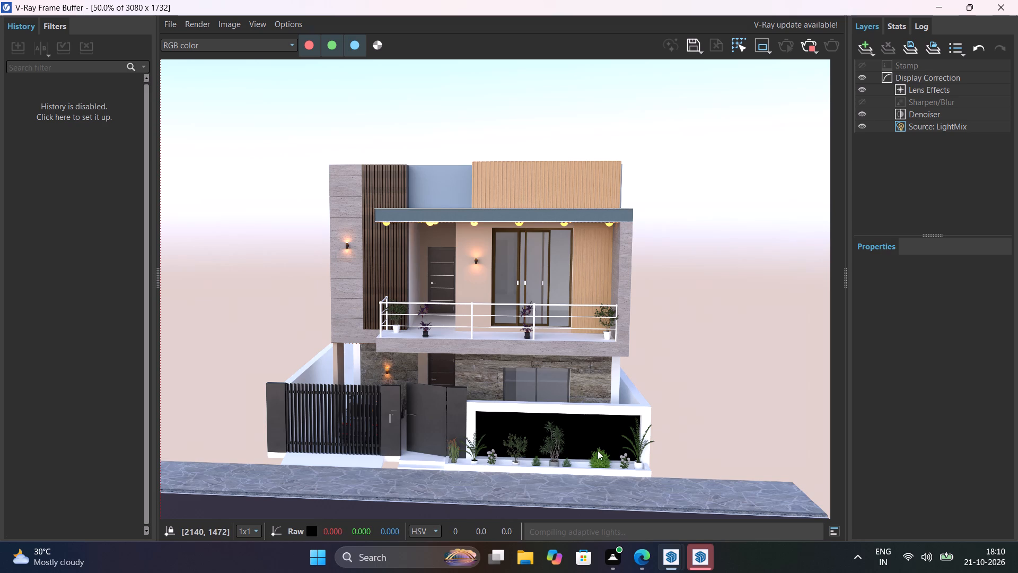
scroll(613, 386, "up", 1)
middle_click_drag(591, 387, 621, 490)
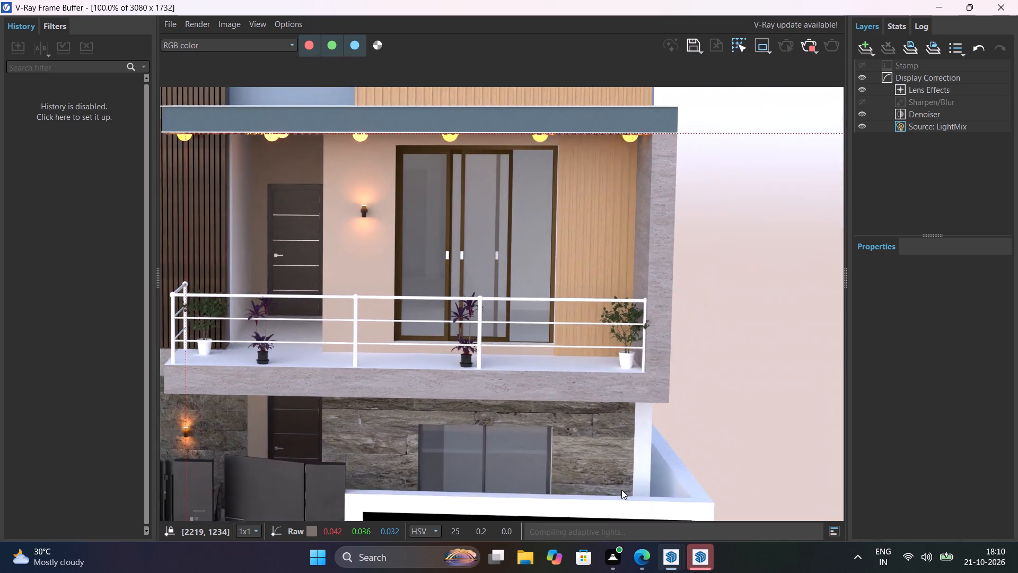
middle_click_drag(621, 490, 646, 572)
middle_click_drag(626, 393, 350, 536)
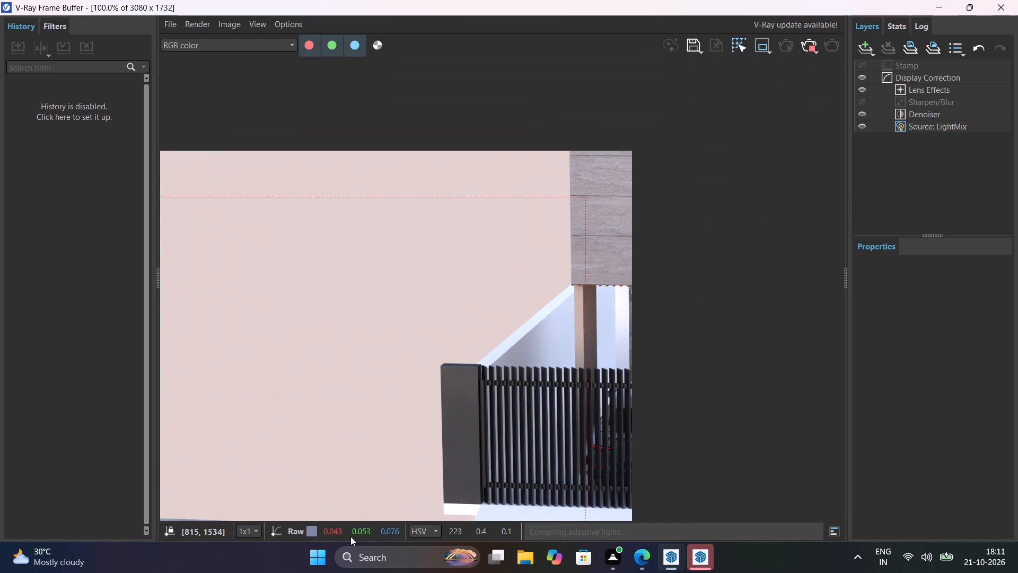
middle_click_drag(350, 536, 348, 536)
scroll(681, 366, "down", 1)
middle_click_drag(681, 366, 535, 464)
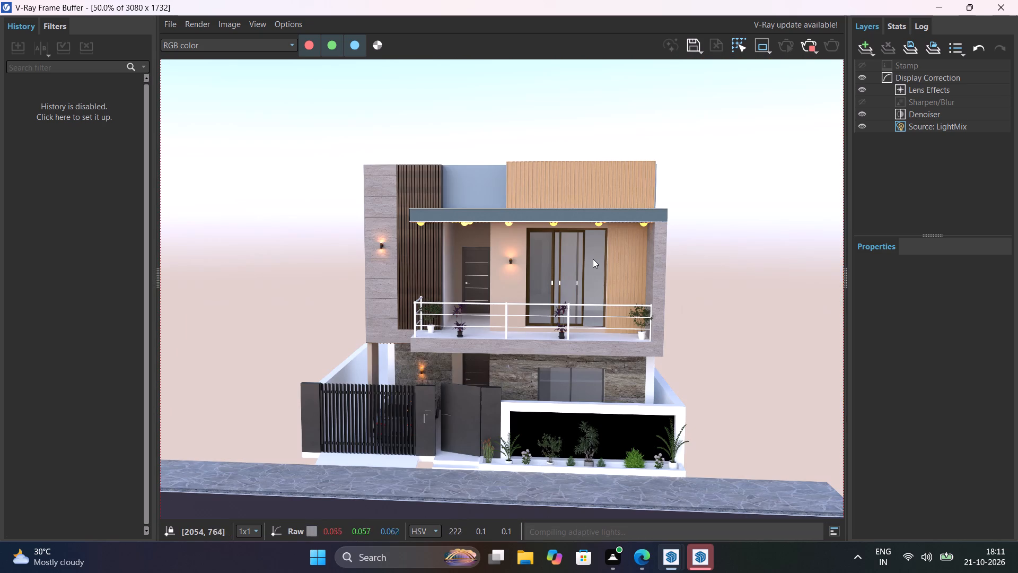
Inspect the canopy with its lights, the wood-clad parapet and the adjoining blue parapet wall at higher magnification.
middle_click_drag(593, 258, 596, 431)
scroll(626, 256, "up", 2)
middle_click_drag(626, 256, 616, 489)
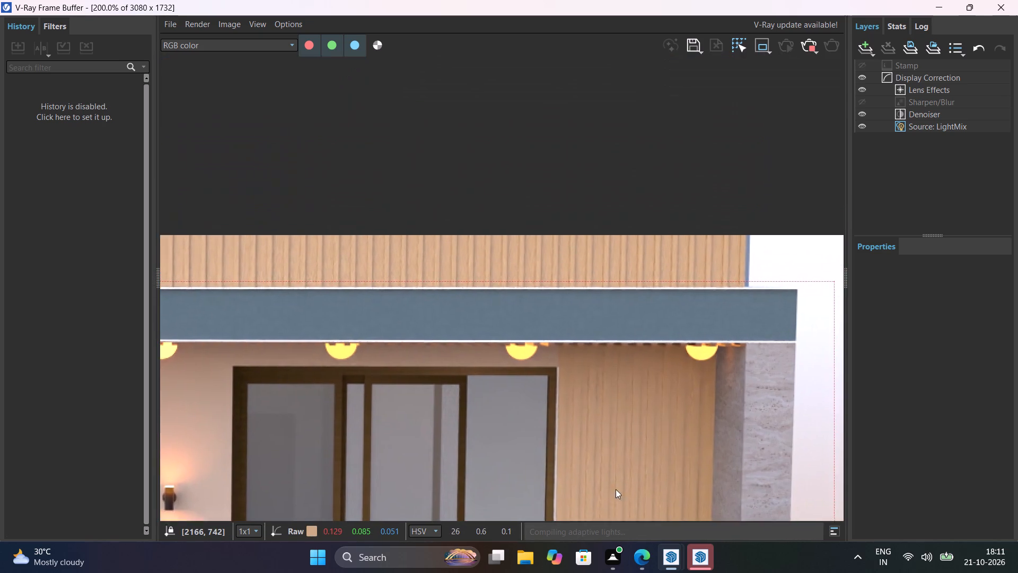
middle_click_drag(616, 489, 614, 492)
middle_click_drag(644, 325, 615, 473)
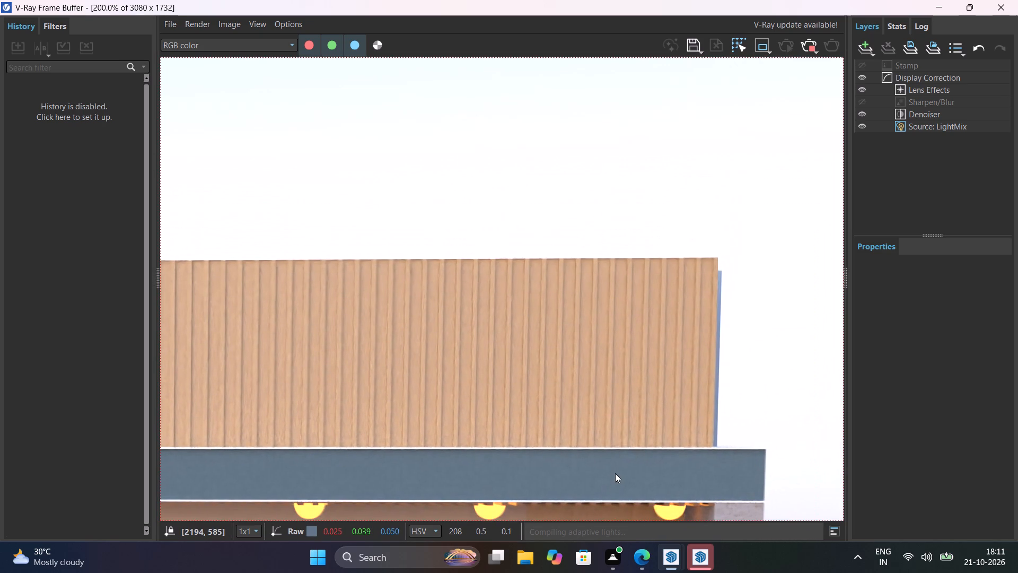
middle_click_drag(615, 473, 814, 419)
middle_click_drag(517, 347, 645, 367)
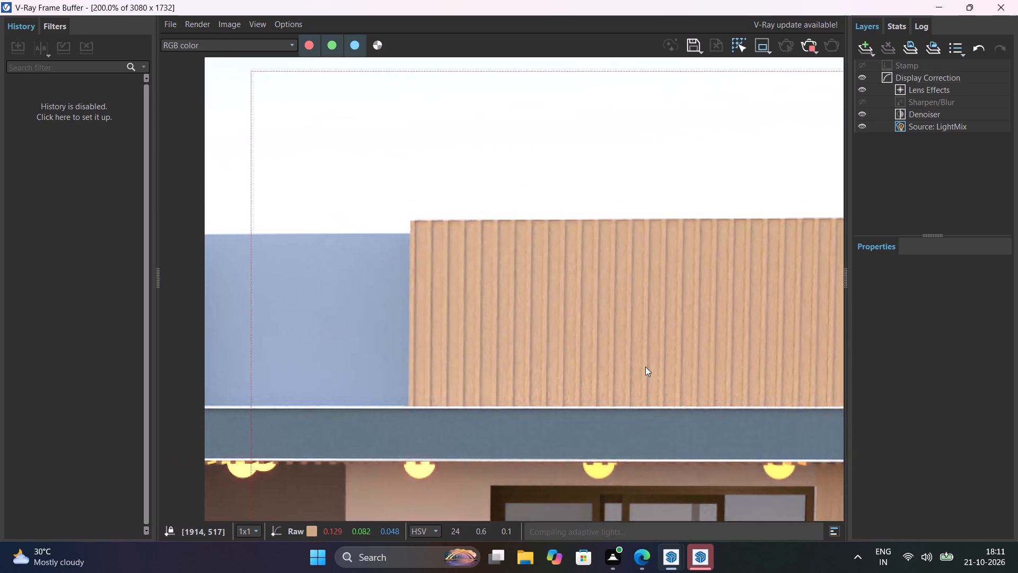
middle_click_drag(645, 367, 810, 384)
middle_click_drag(443, 374, 504, 306)
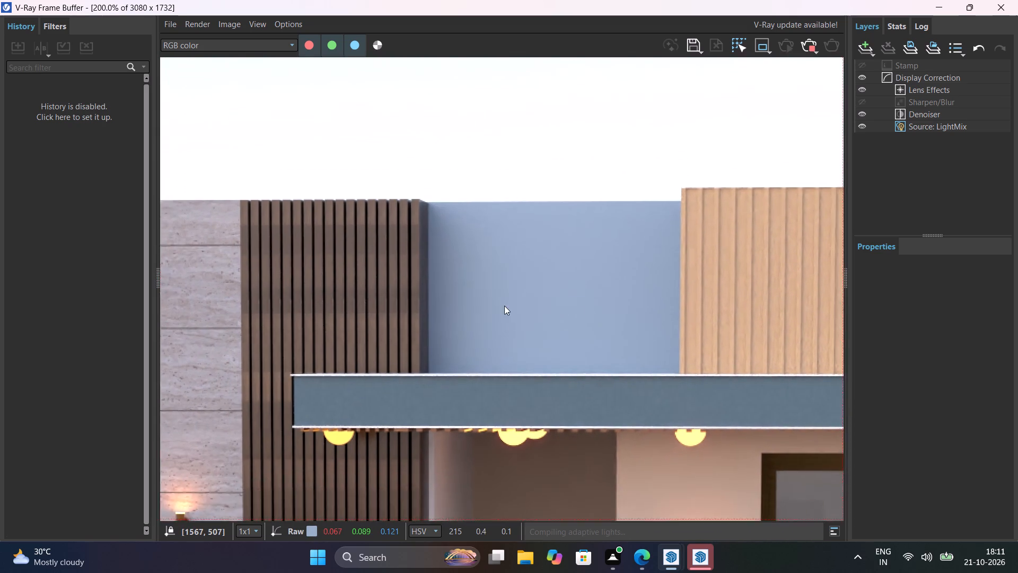
middle_click_drag(504, 306, 375, 253)
scroll(410, 314, "down", 2)
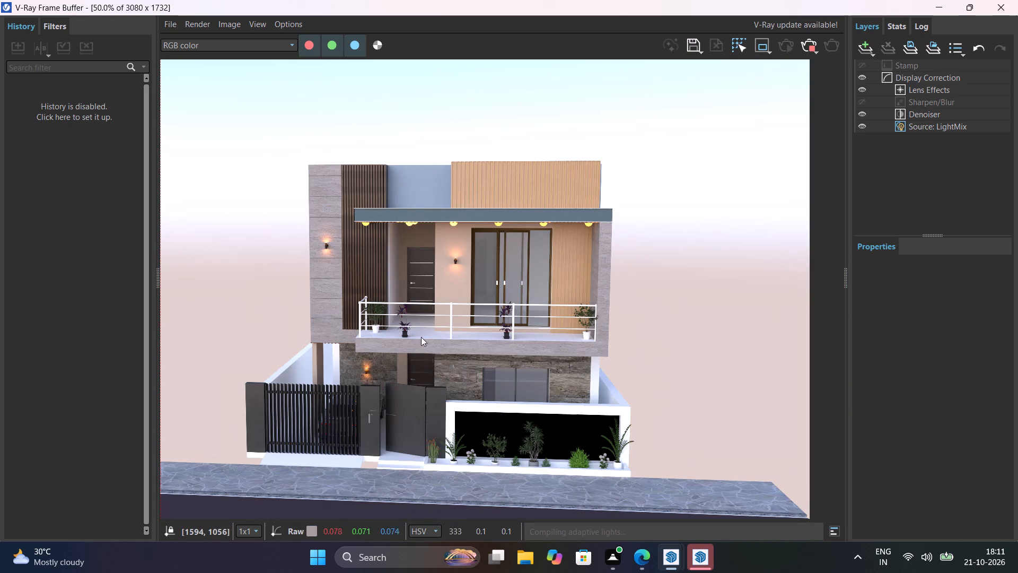
Inspect the ground-floor stone wall with its lamp, the gate and the underside edge of the stone-clad upper floor.
middle_click_drag(436, 324, 468, 276)
scroll(382, 376, "up", 2)
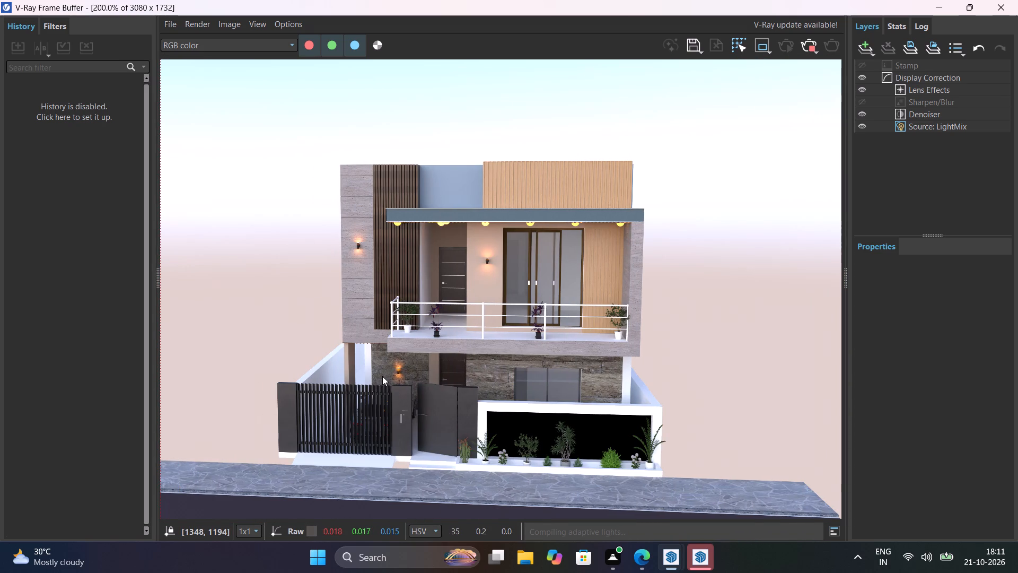
scroll(382, 376, "up", 2)
scroll(425, 370, "down", 1)
scroll(564, 362, "down", 1)
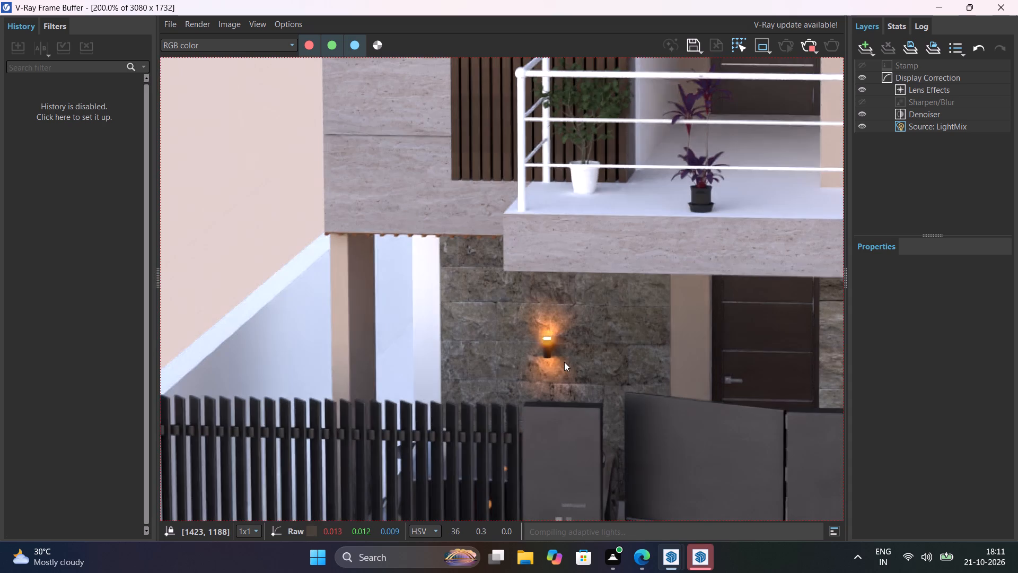
scroll(591, 352, "down", 1)
scroll(526, 290, "up", 3)
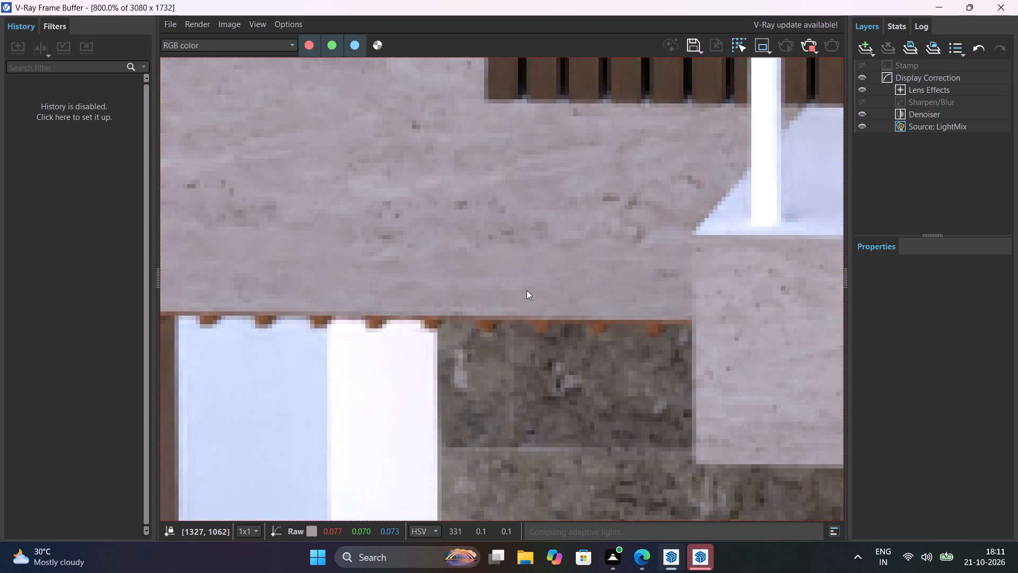
scroll(526, 290, "down", 5)
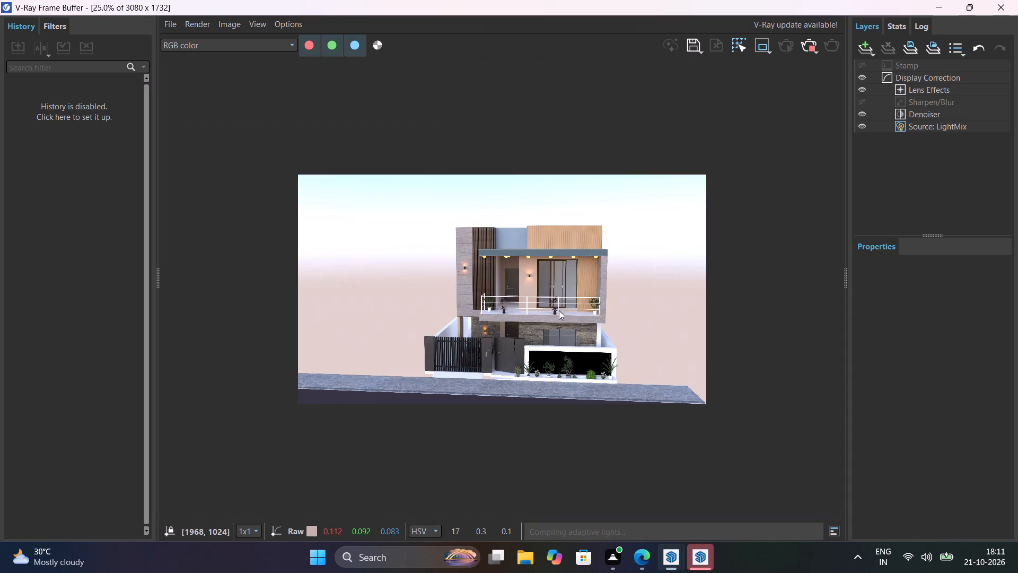
middle_click_drag(559, 311, 518, 363)
scroll(563, 353, "up", 1)
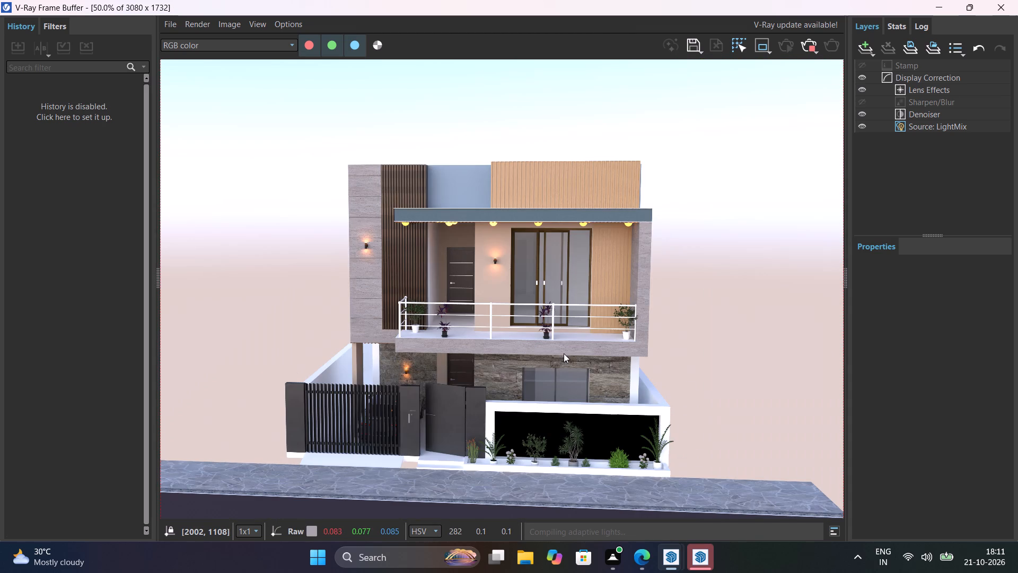
scroll(564, 353, "up", 1)
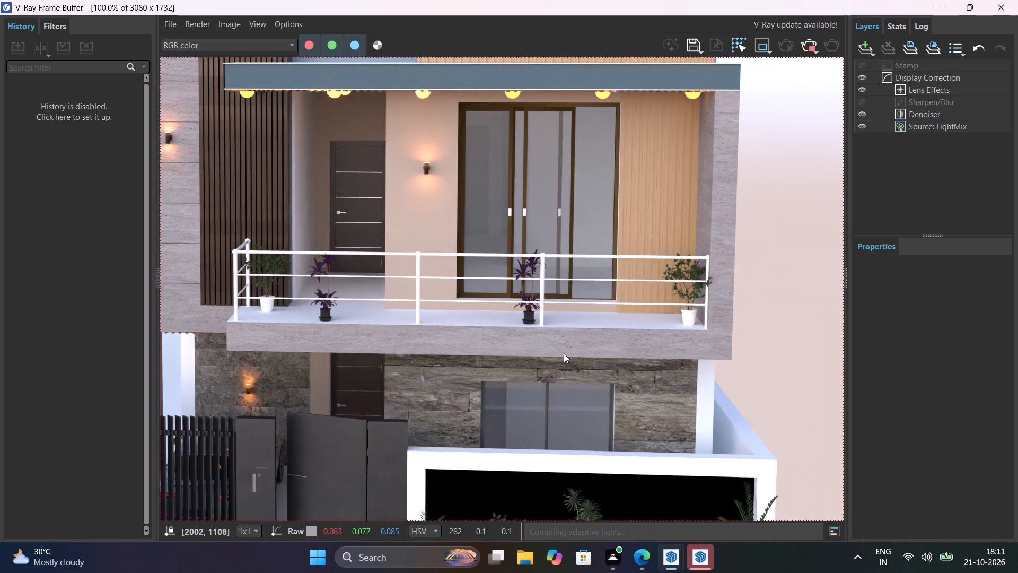
scroll(564, 353, "down", 1)
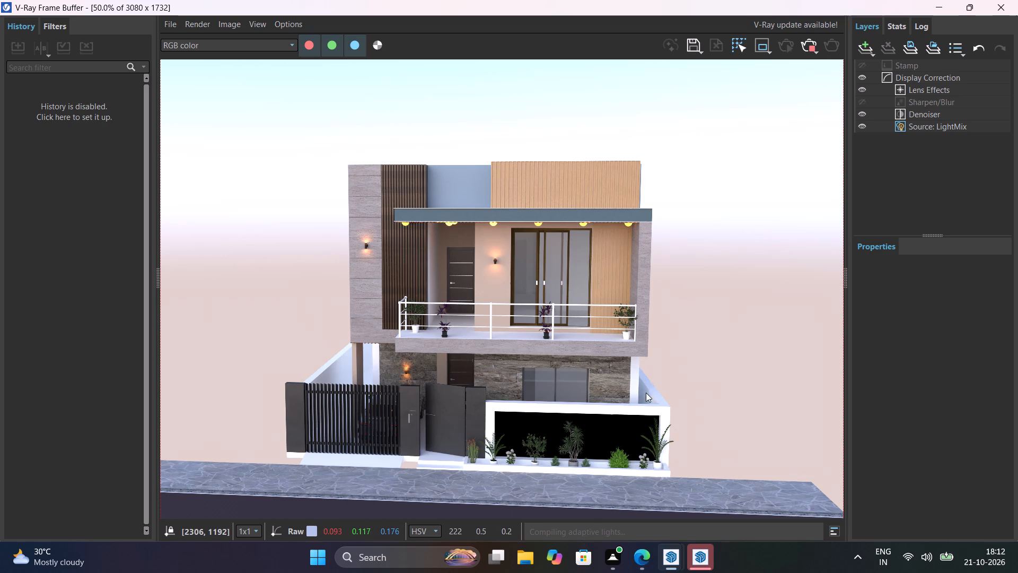
Review the boundary wall's planting, the balcony and the canopy lights again against the full house front in the render.
scroll(630, 455, "up", 1)
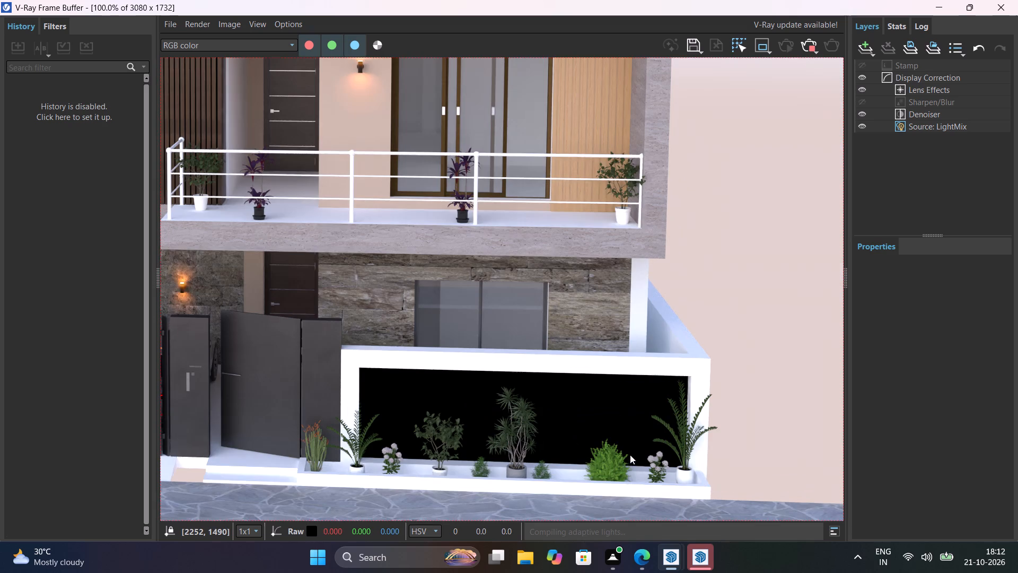
middle_click_drag(472, 398, 621, 506)
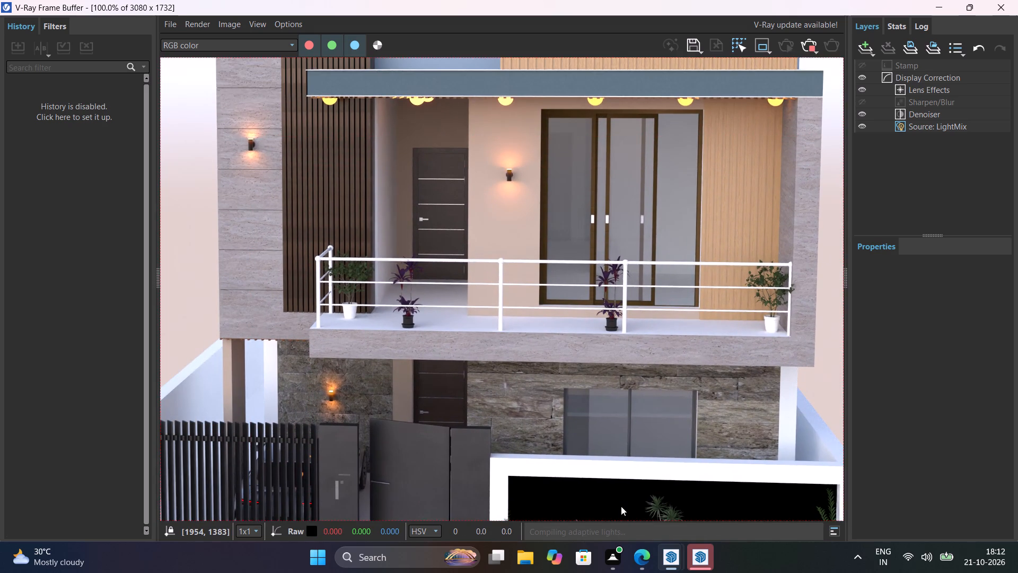
middle_click_drag(621, 506, 620, 572)
middle_click_drag(526, 315, 411, 450)
scroll(526, 315, "down", 1)
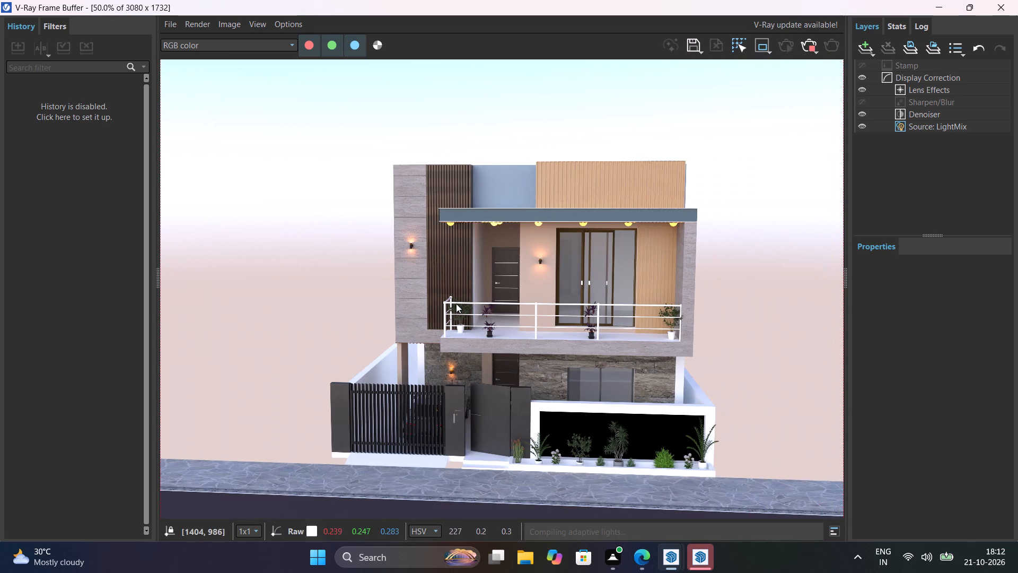
scroll(565, 262, "up", 2)
middle_click_drag(536, 303, 548, 465)
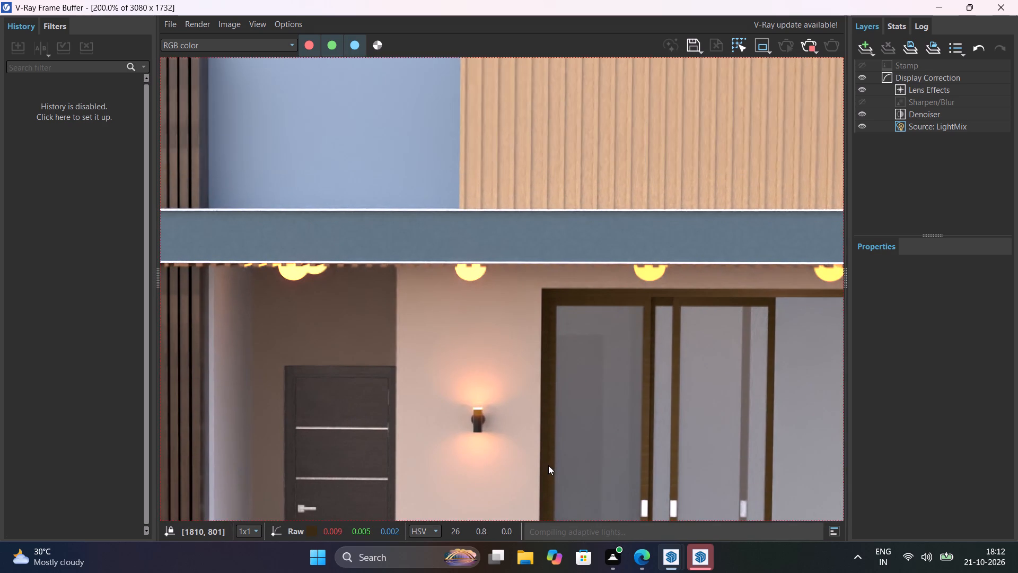
middle_click_drag(548, 465, 564, 421)
scroll(520, 405, "down", 2)
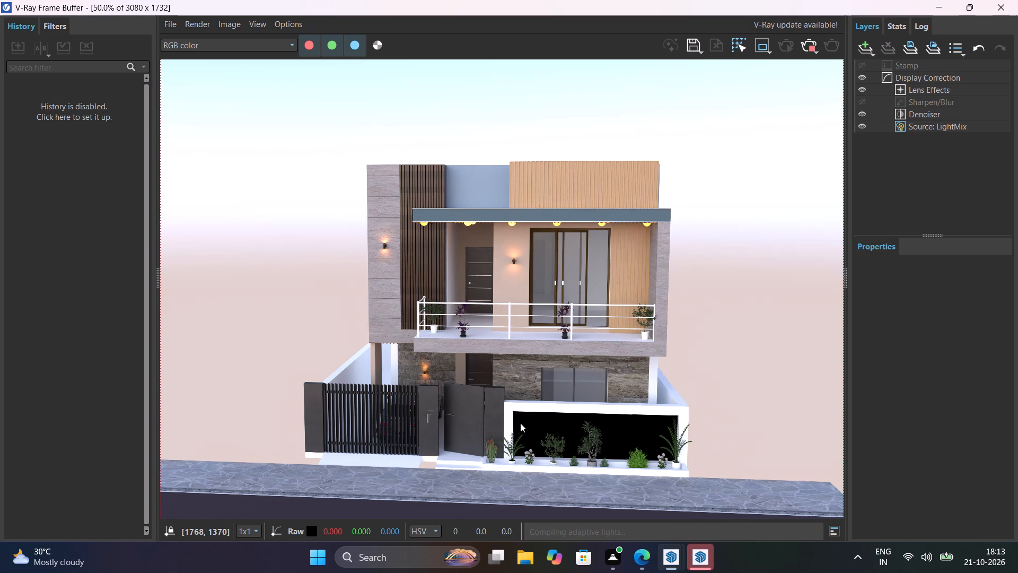
Check the balcony once more, stop the running render, and close the frame buffer and asset editor.
scroll(543, 328, "up", 1)
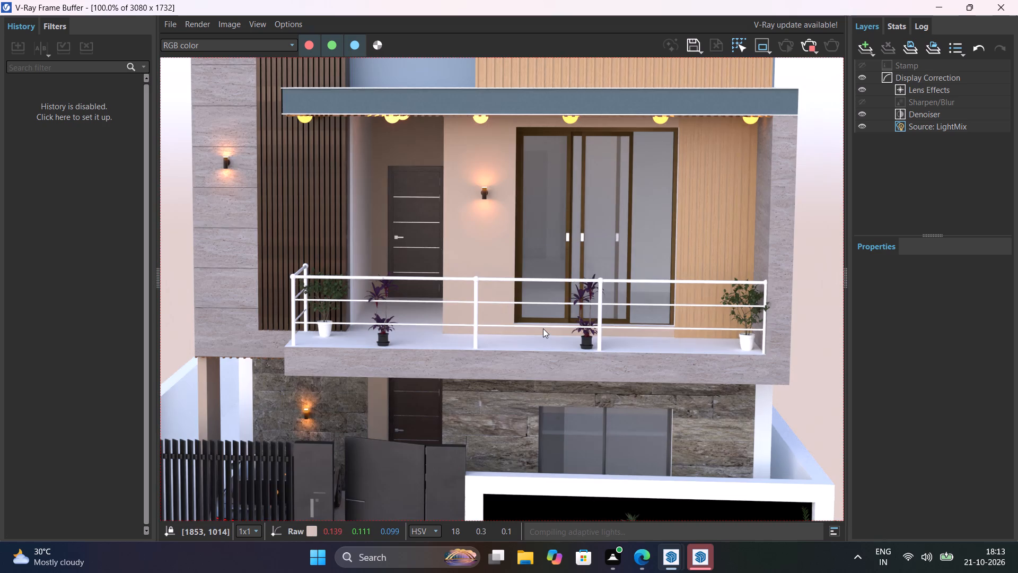
scroll(543, 328, "down", 1)
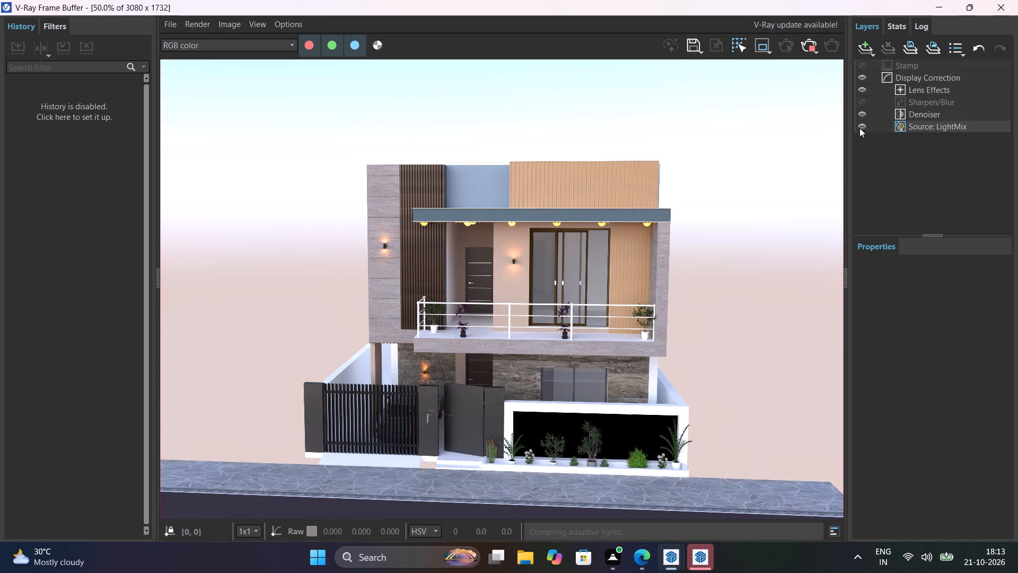
left_click(805, 45)
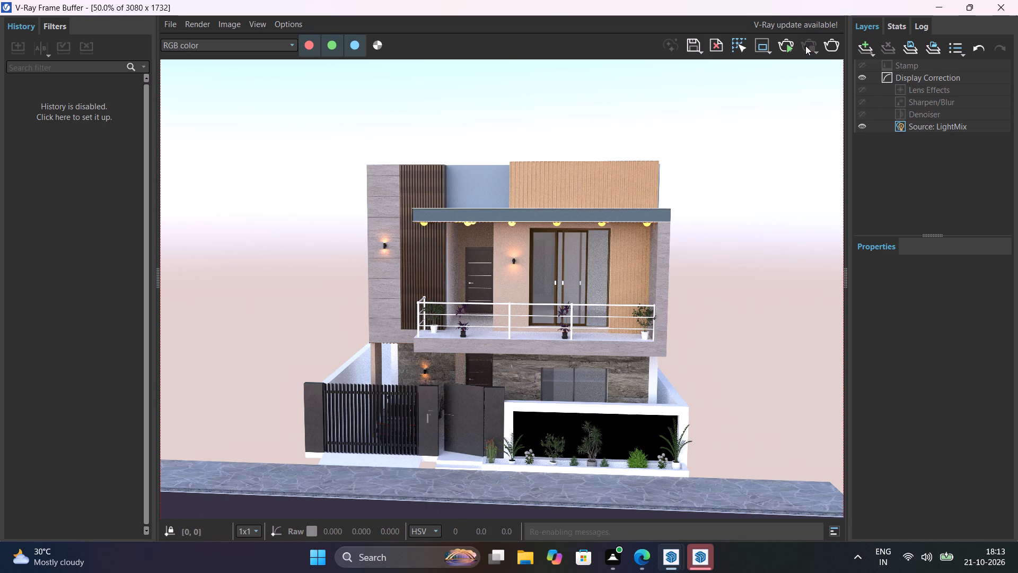
left_click(998, 4)
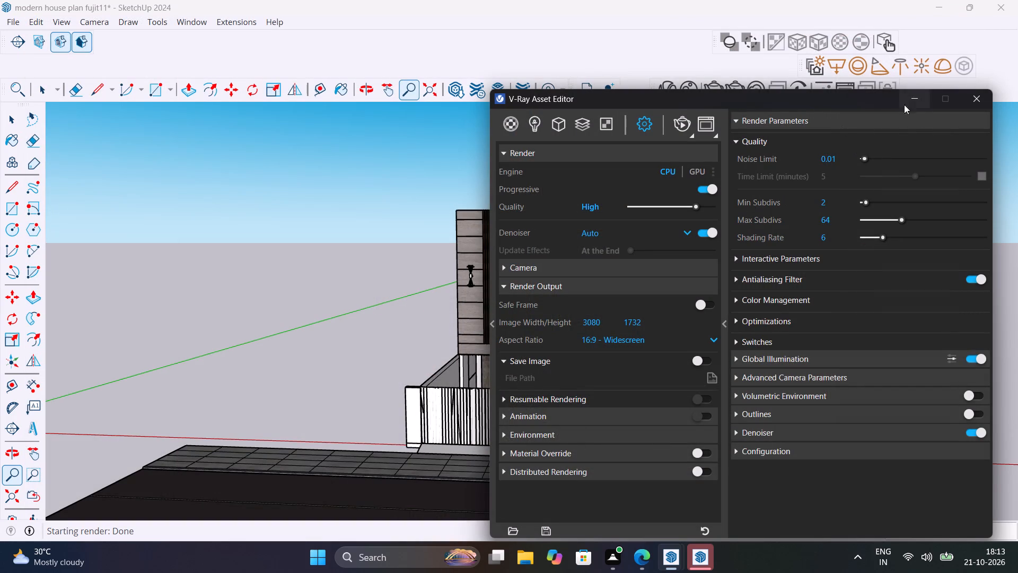
left_click(976, 95)
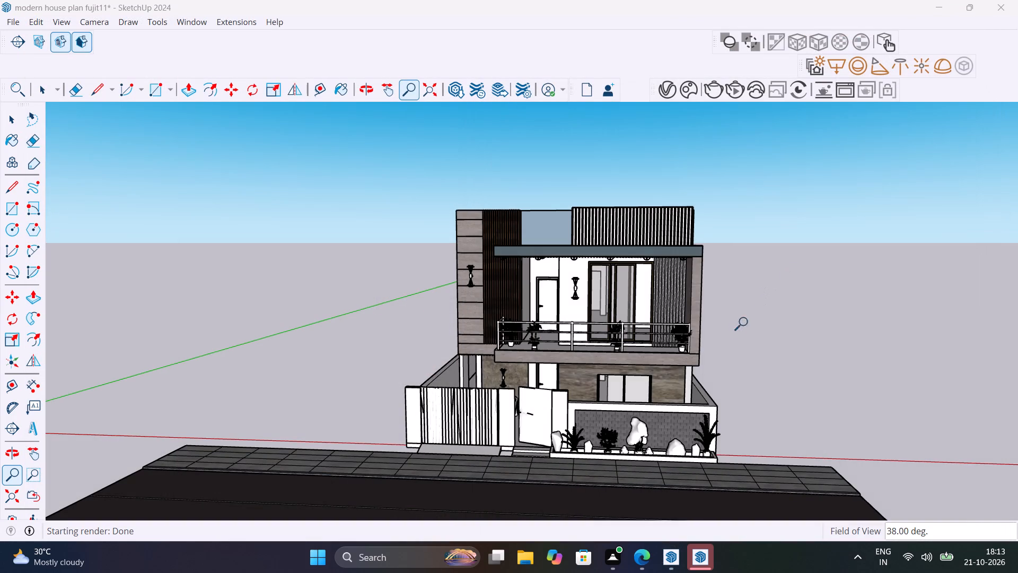
Lower the camera to a near eye-level front view of the house and start a new V-Ray render.
middle_click_drag(712, 360, 715, 380)
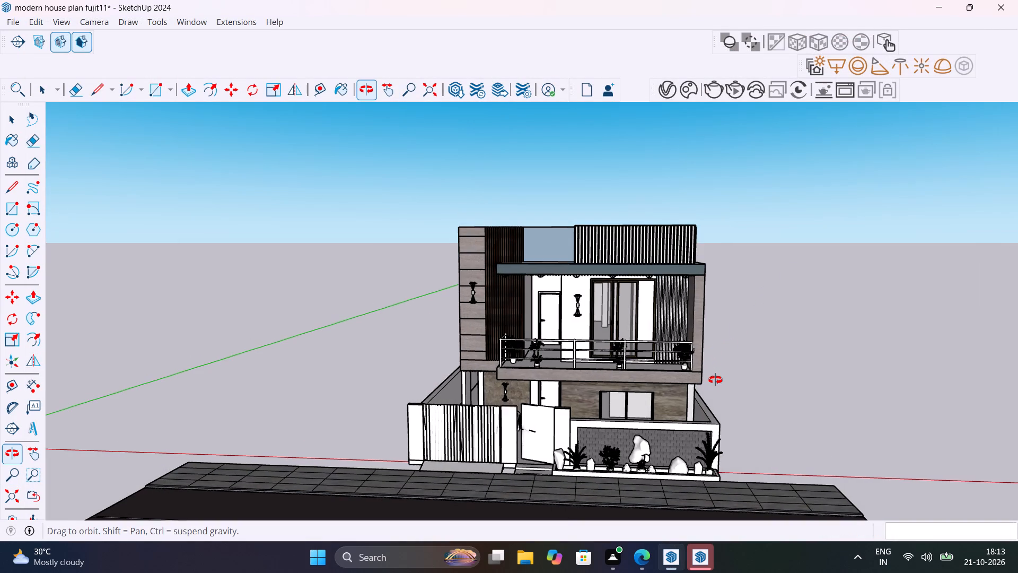
middle_click_drag(715, 380, 718, 346)
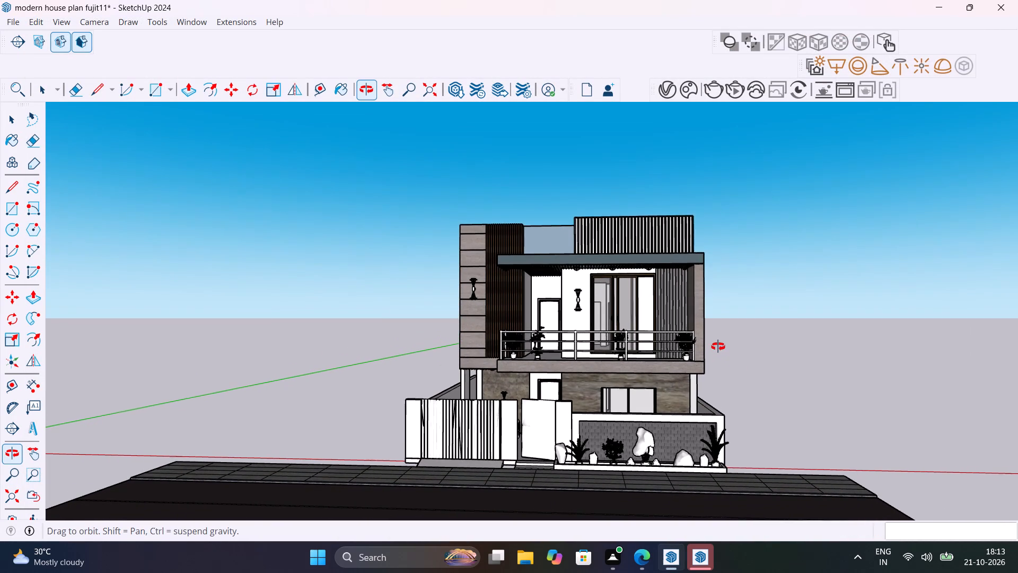
middle_click_drag(718, 346, 711, 317)
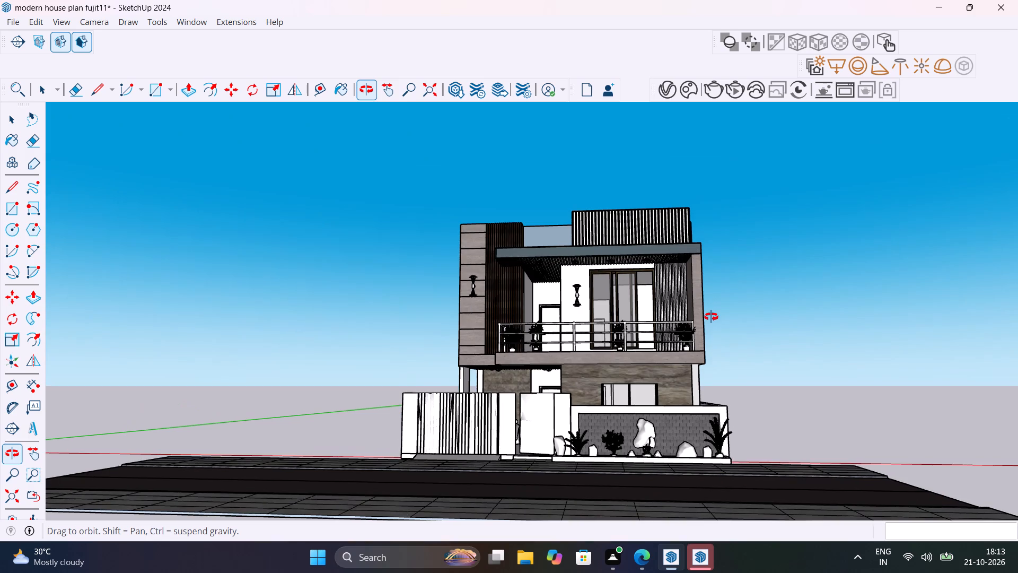
middle_click_drag(711, 317, 711, 320)
middle_click_drag(712, 323, 736, 338)
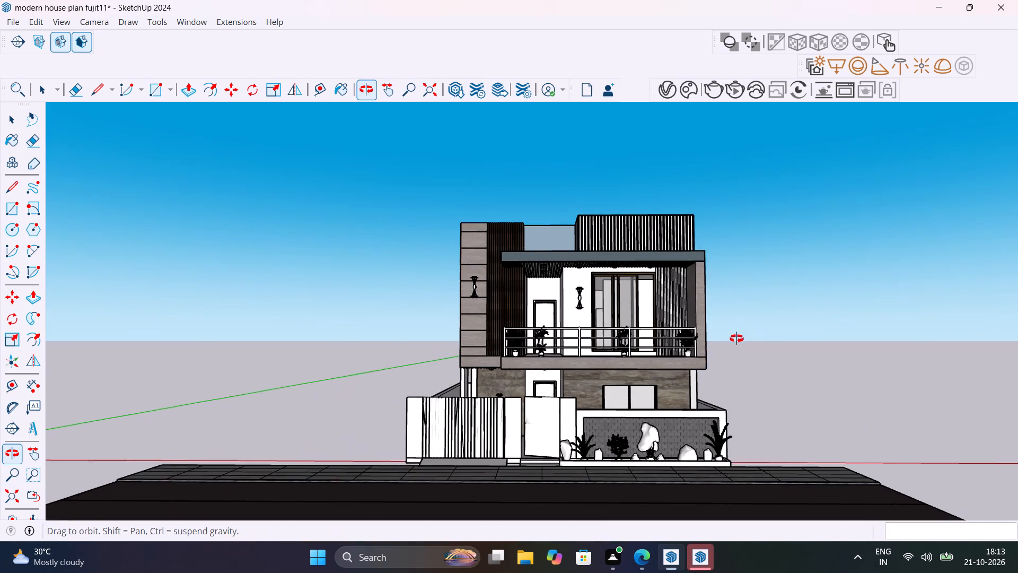
middle_click_drag(736, 338, 737, 325)
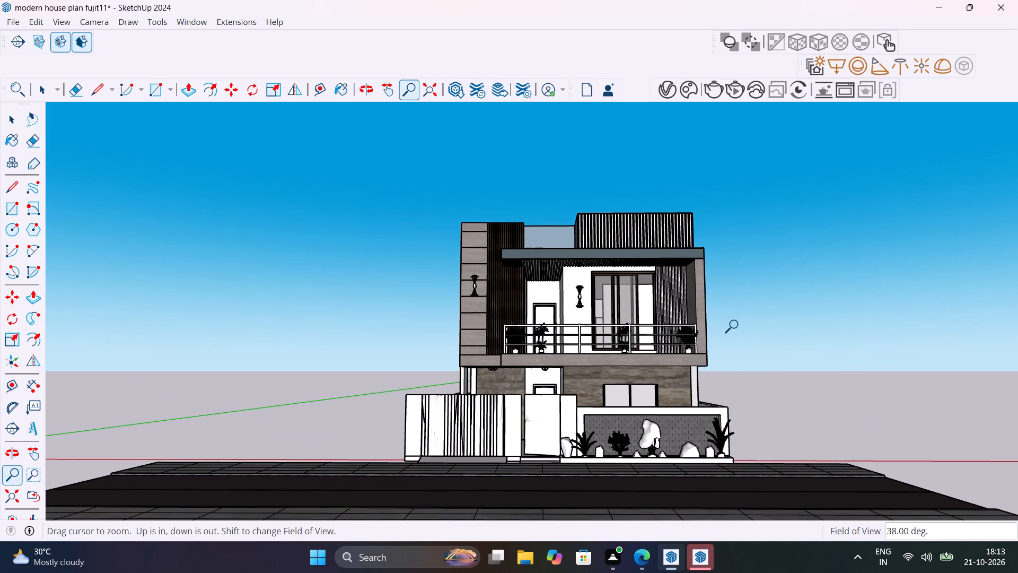
left_click(709, 89)
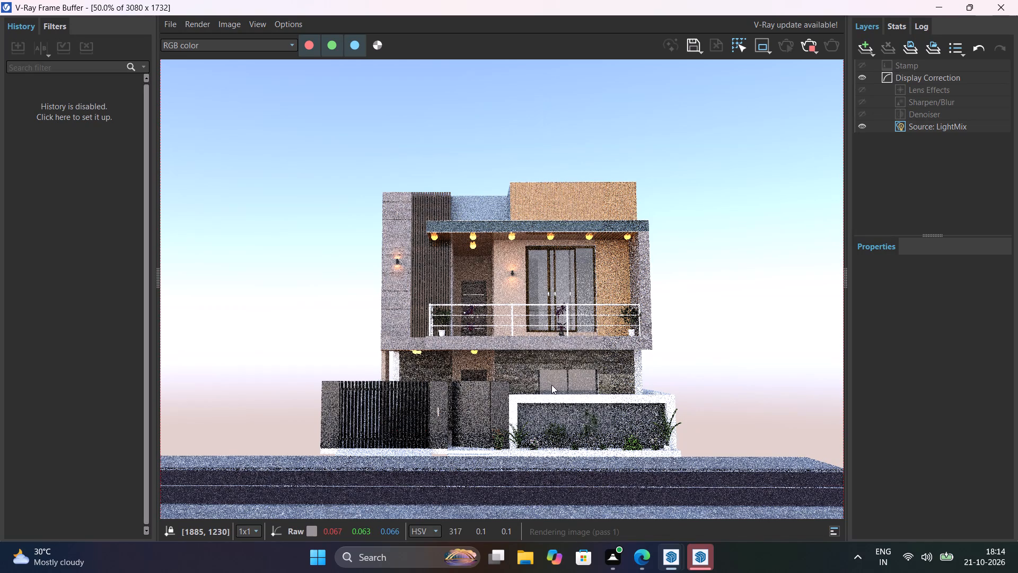
Check the canopy lights, balcony, gate and boundary wall in the new render, then stop and close it.
middle_click_drag(551, 380, 550, 416)
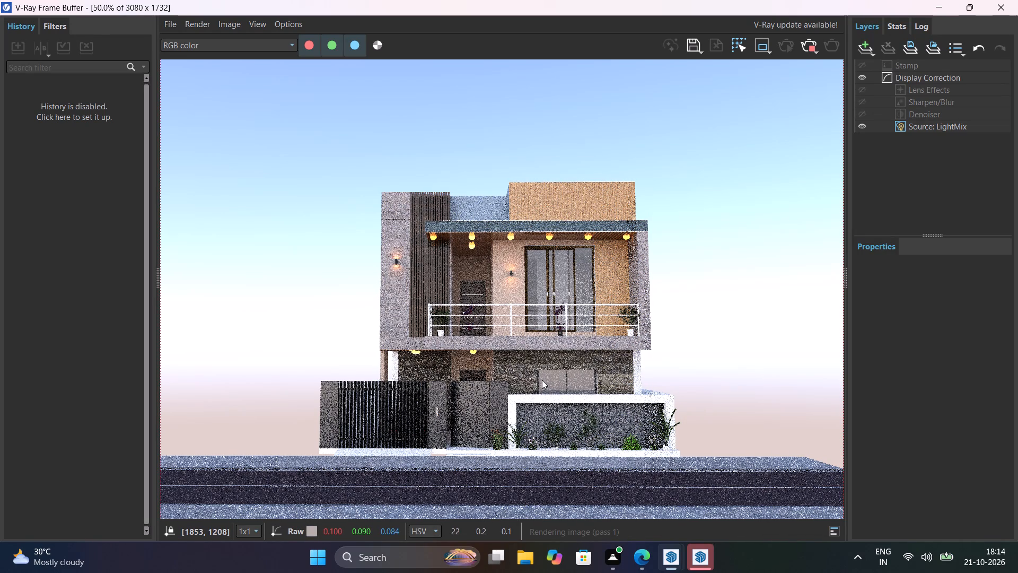
scroll(542, 380, "up", 2)
scroll(542, 380, "down", 2)
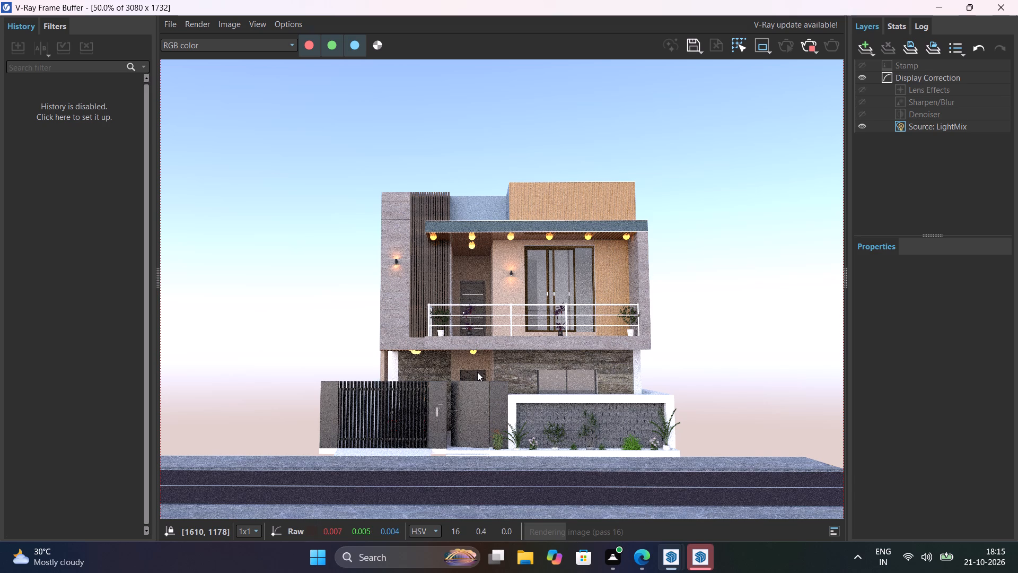
scroll(477, 372, "up", 1)
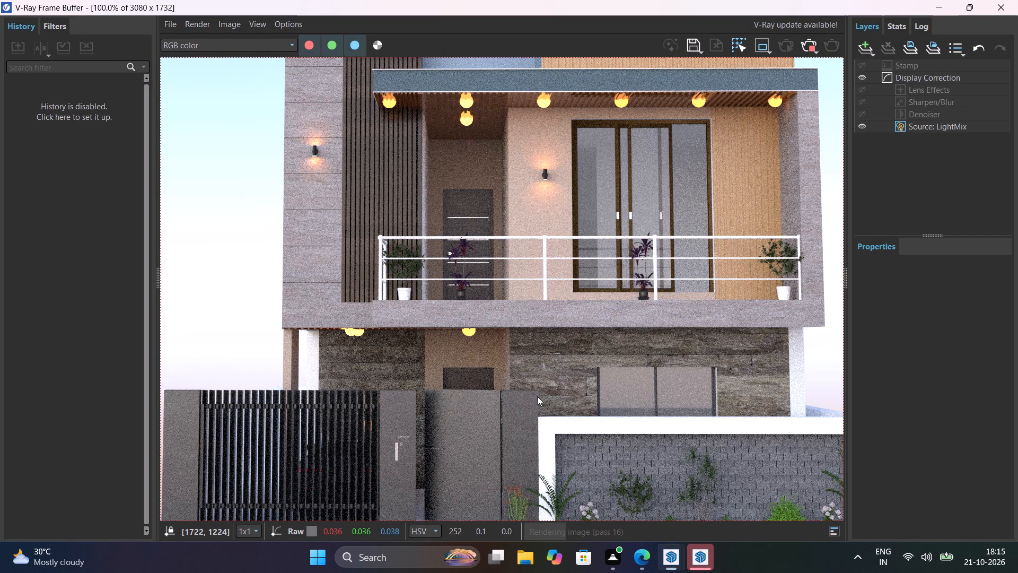
scroll(537, 396, "down", 1)
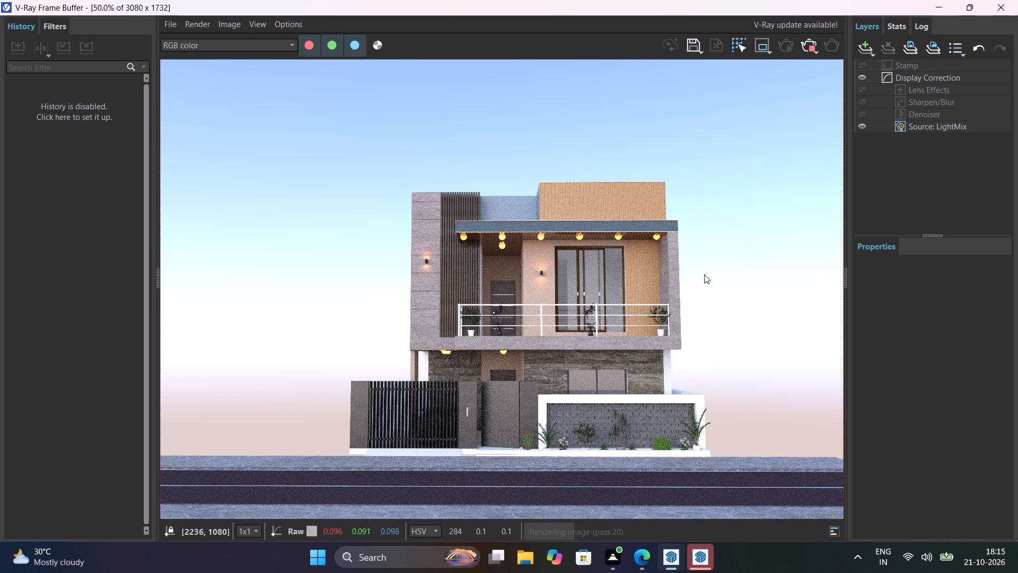
left_click(805, 47)
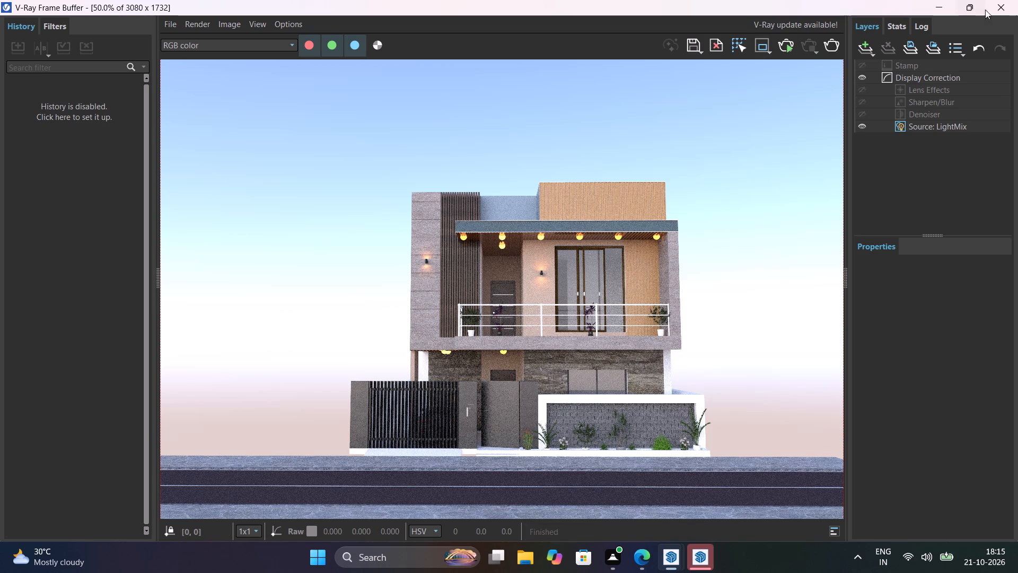
left_click(994, 4)
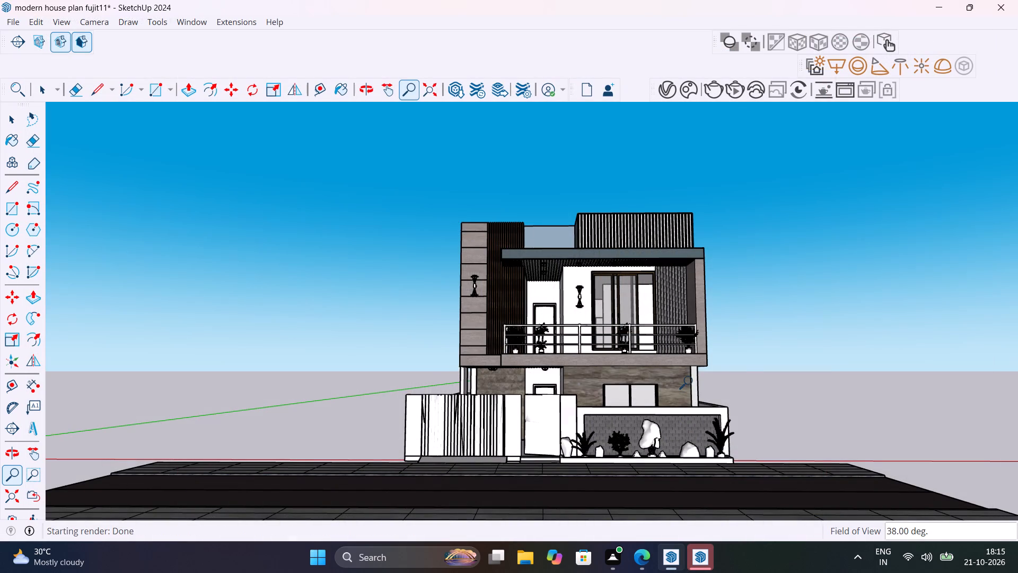
Delete the ceiling light under the slatted canopy in front of the white wall's corner.
key("space")
scroll(554, 267, "up", 12)
middle_click_drag(596, 282, 789, 276)
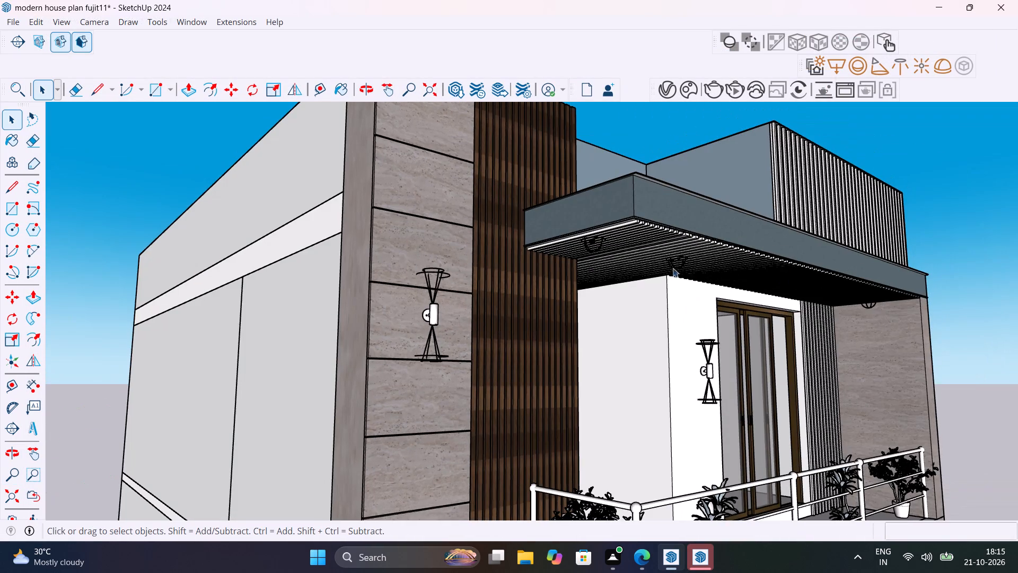
scroll(635, 254, "up", 9)
left_click(731, 288)
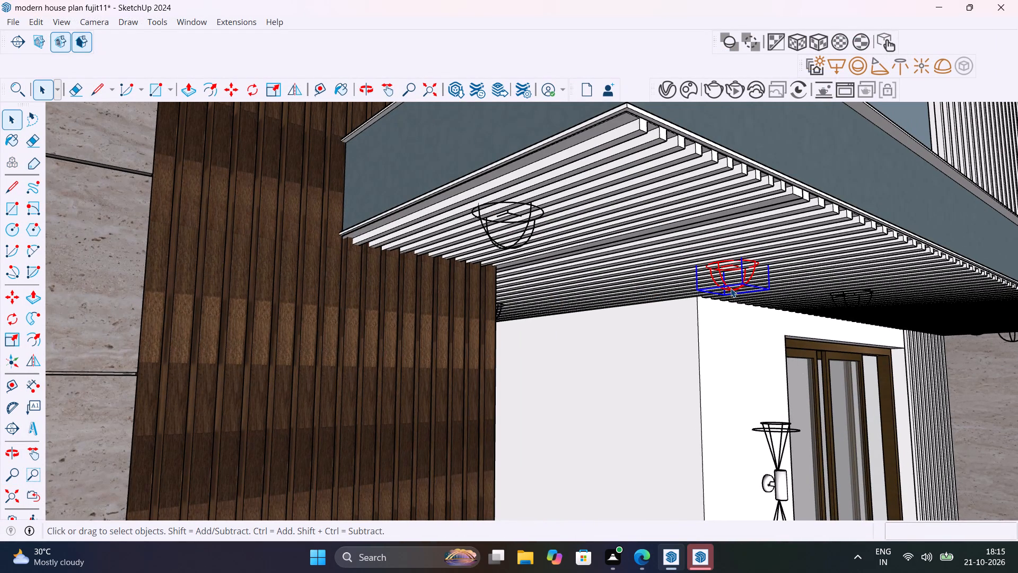
key("Delete")
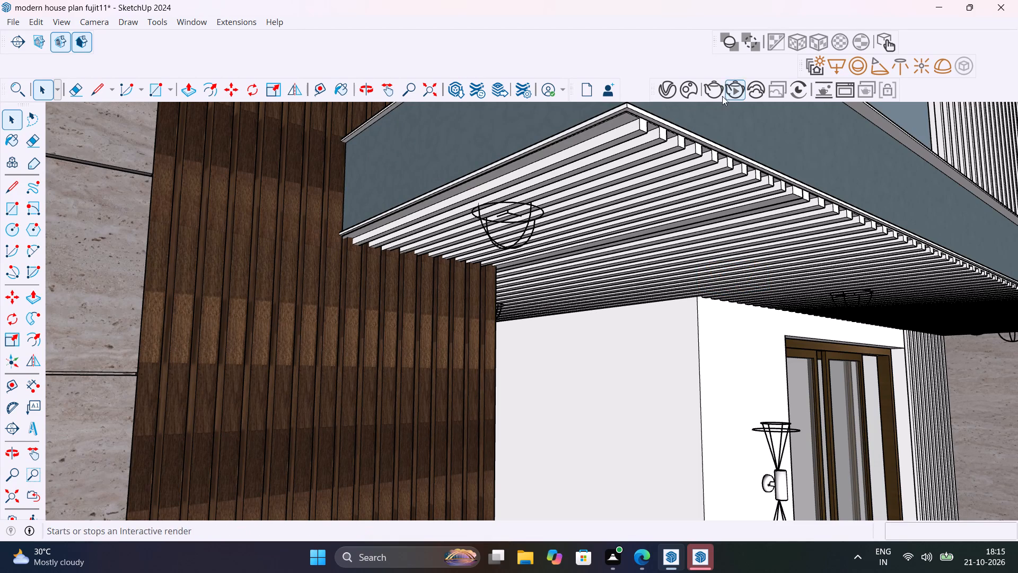
Import the round Tlon Light 1950 from the downloaded Chaos Cosmos assets, clearing the paint search.
left_click(683, 92)
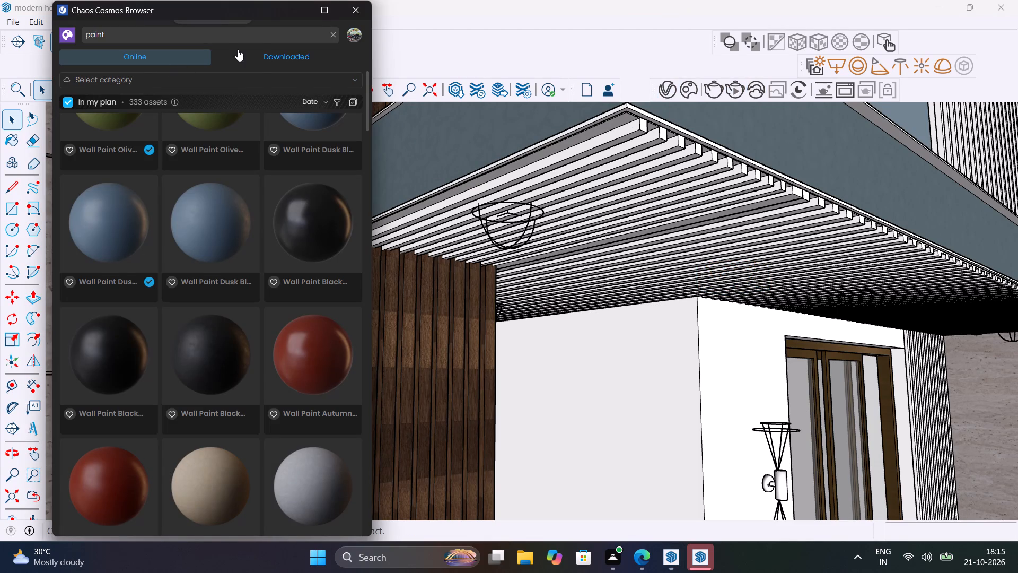
left_click(329, 38)
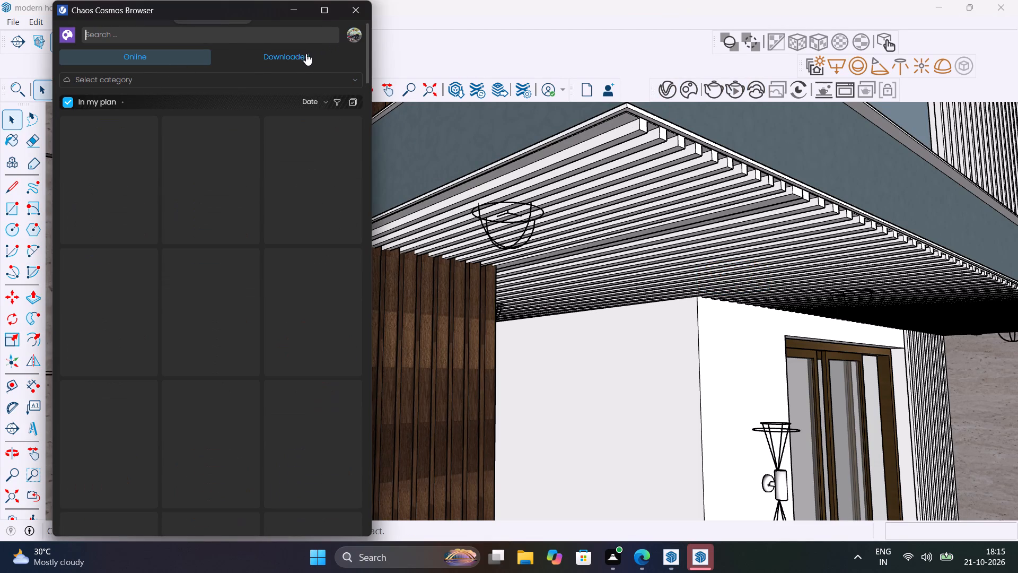
left_click(305, 55)
scroll(287, 310, "down", 6)
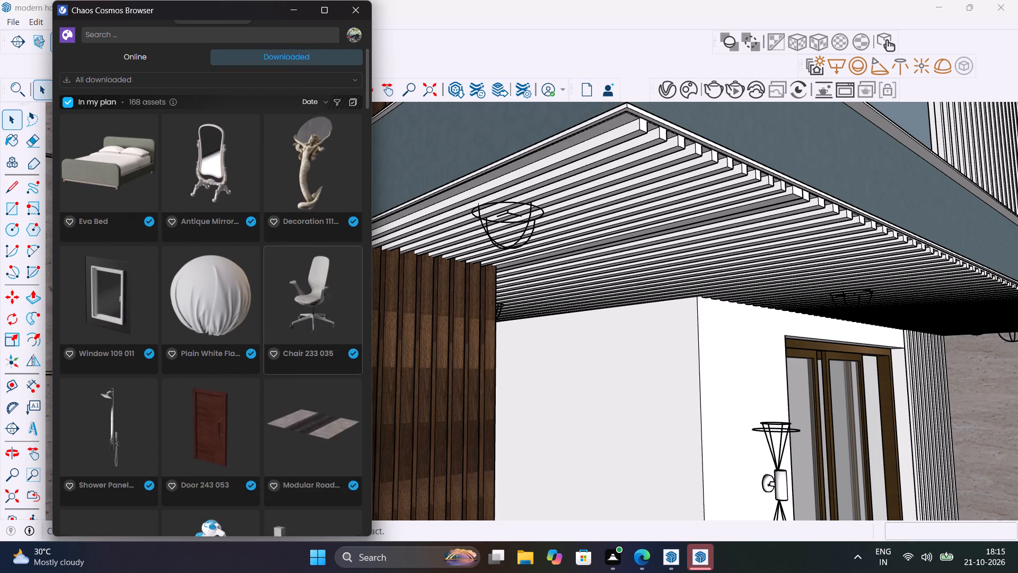
scroll(287, 310, "down", 20)
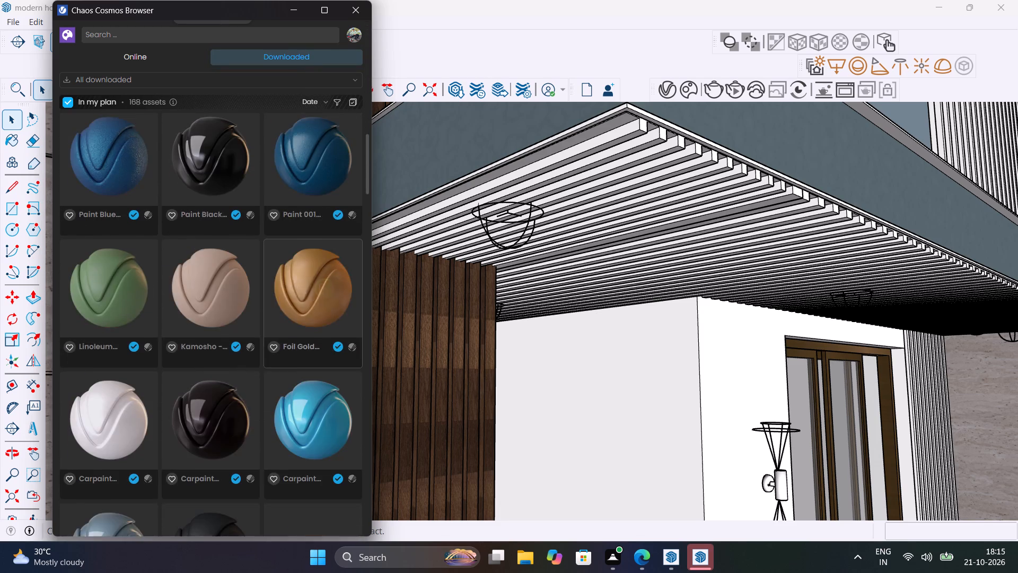
scroll(287, 310, "down", 14)
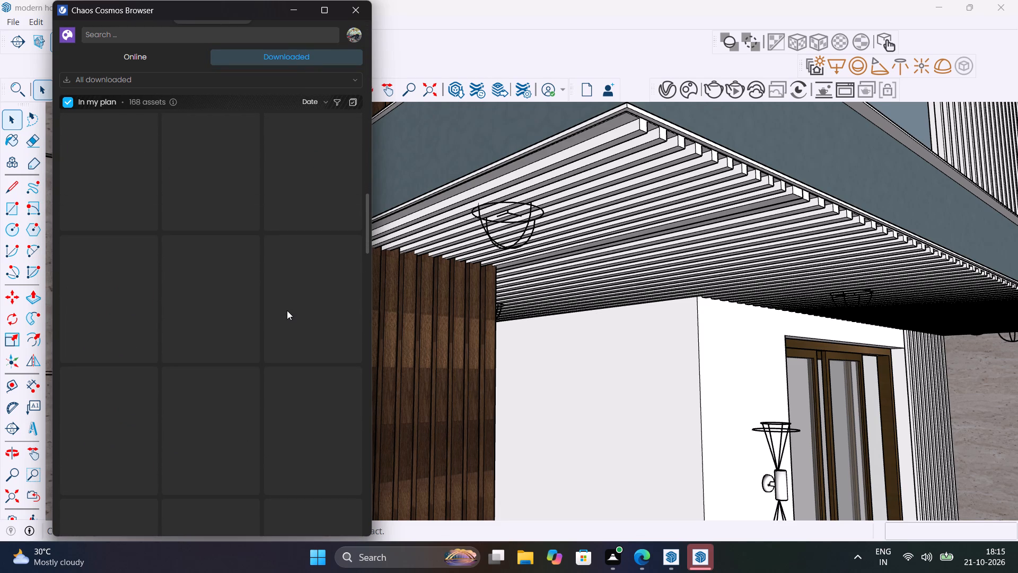
scroll(287, 310, "down", 3)
scroll(287, 310, "up", 2)
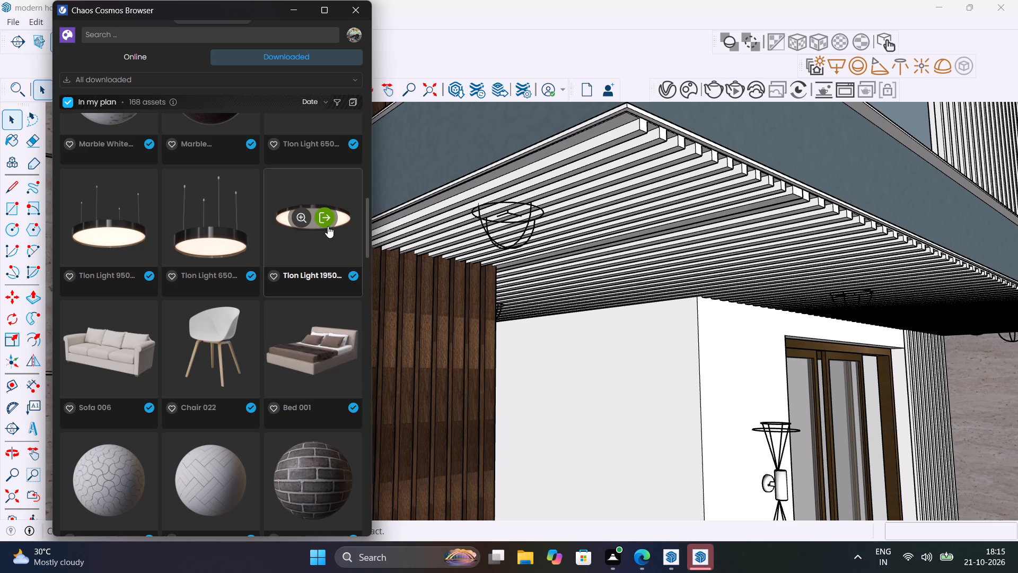
left_click(328, 226)
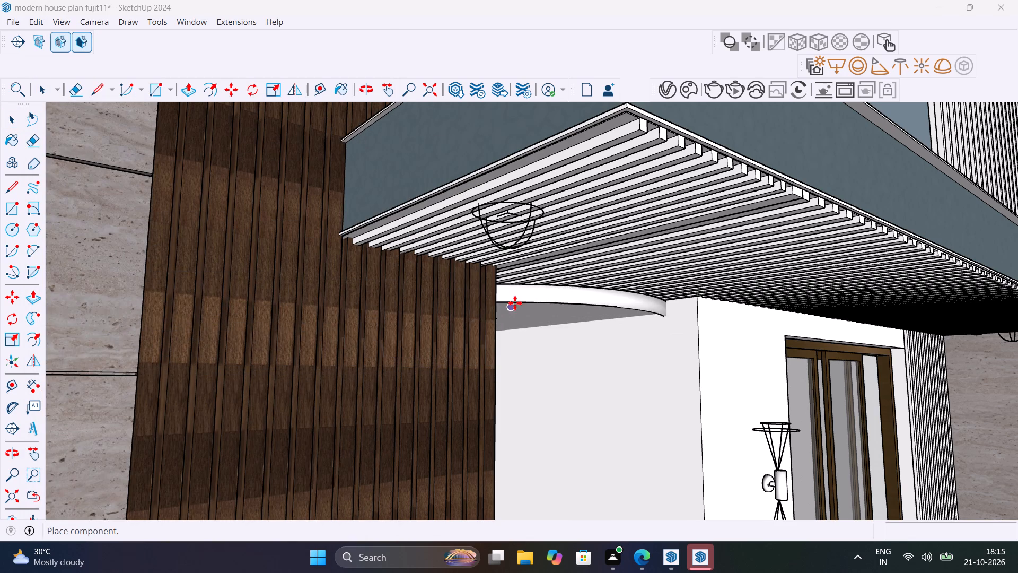
Place one copy of the round light on the open ground beside the house and close the asset browser.
scroll(514, 301, "up", 1)
scroll(513, 300, "down", 1)
middle_click_drag(479, 282, 313, 264)
scroll(324, 256, "down", 6)
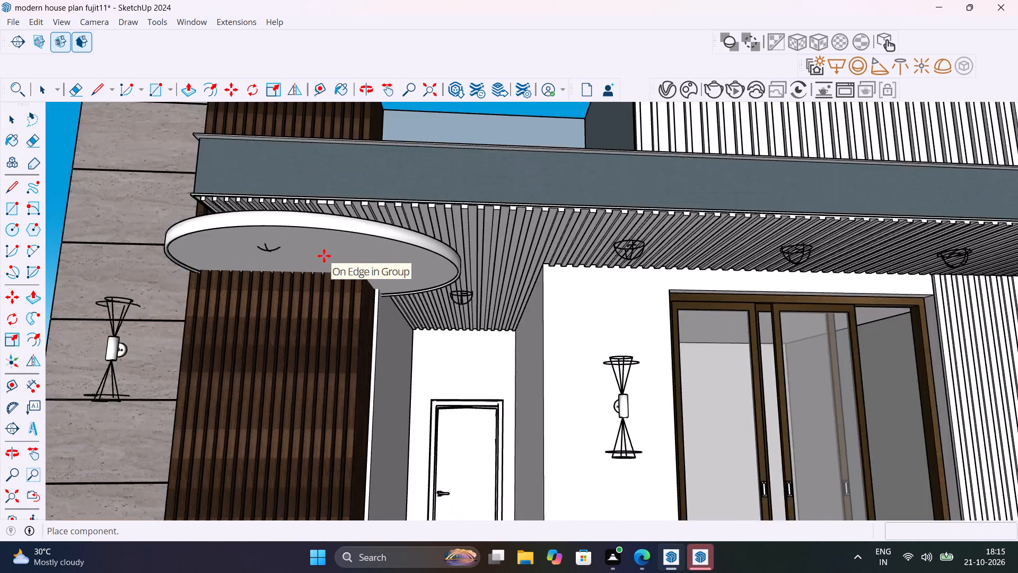
scroll(324, 256, "down", 10)
scroll(422, 246, "up", 5)
scroll(429, 246, "down", 5)
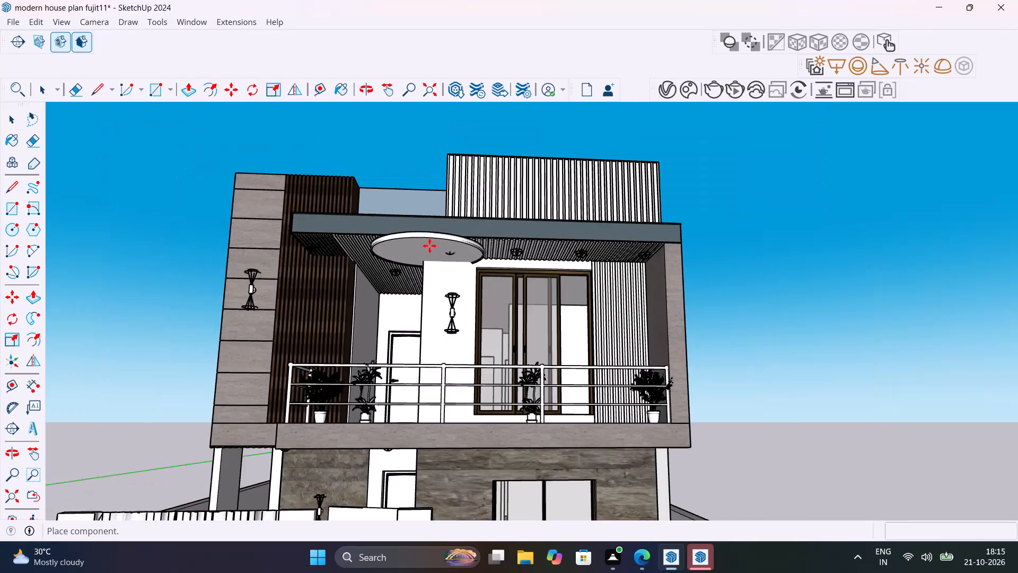
scroll(429, 246, "down", 7)
middle_click_drag(684, 356, 723, 528)
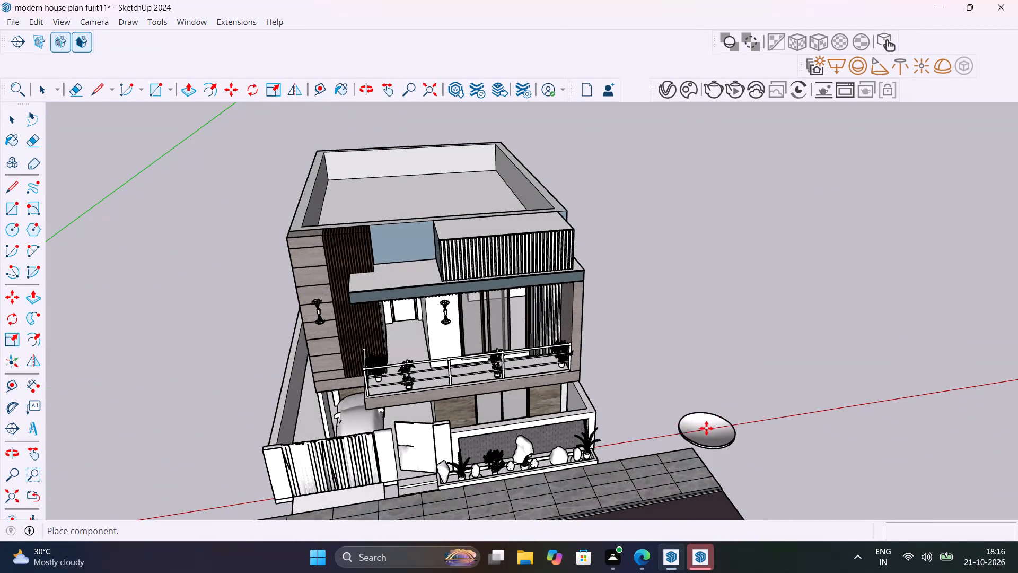
left_click(699, 371)
scroll(710, 377, "up", 9)
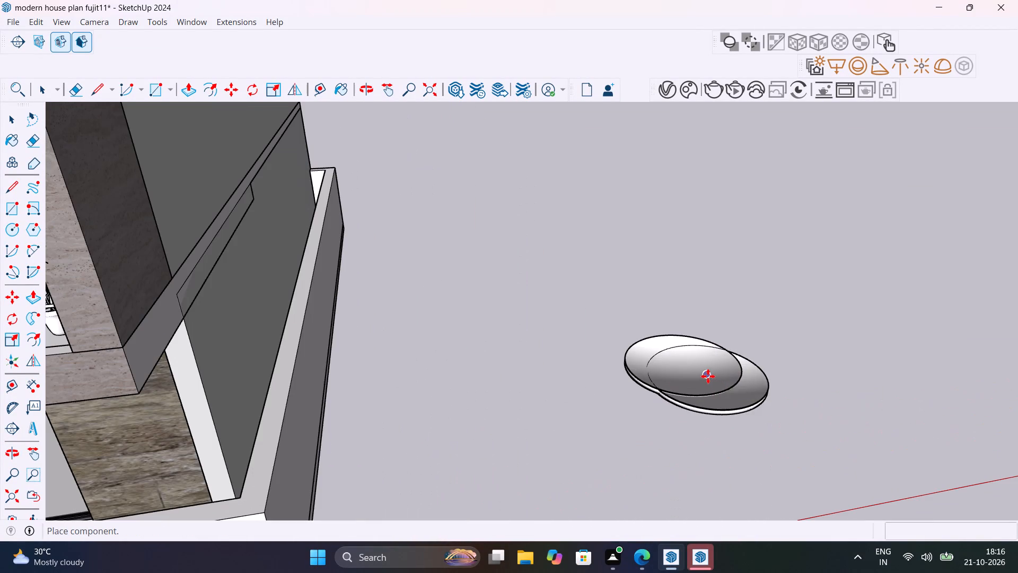
key("space")
left_click(356, 12)
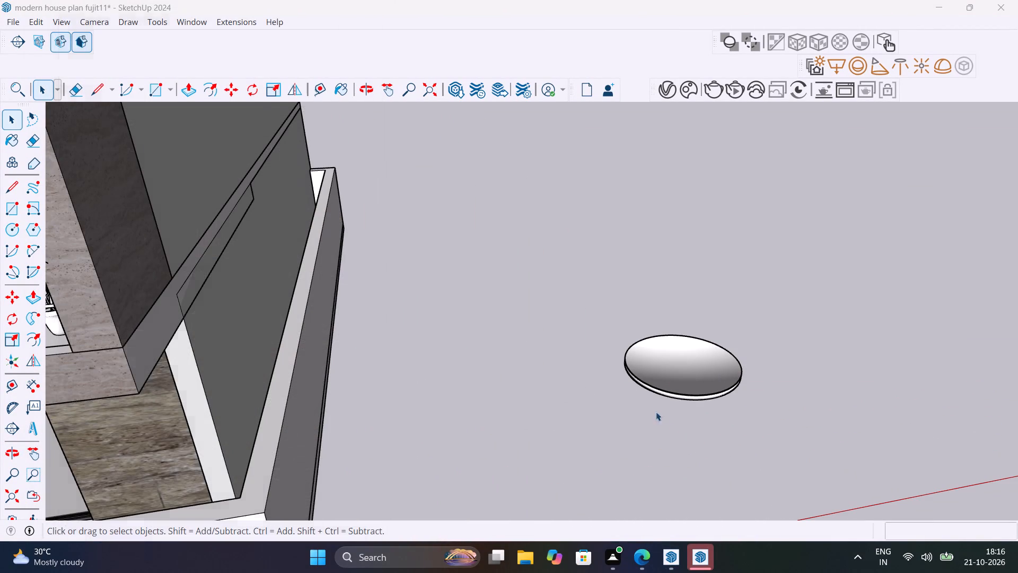
Scale the round ceiling light beside the house down uniformly to about 0.17 of its size.
left_click(677, 360)
key("s")
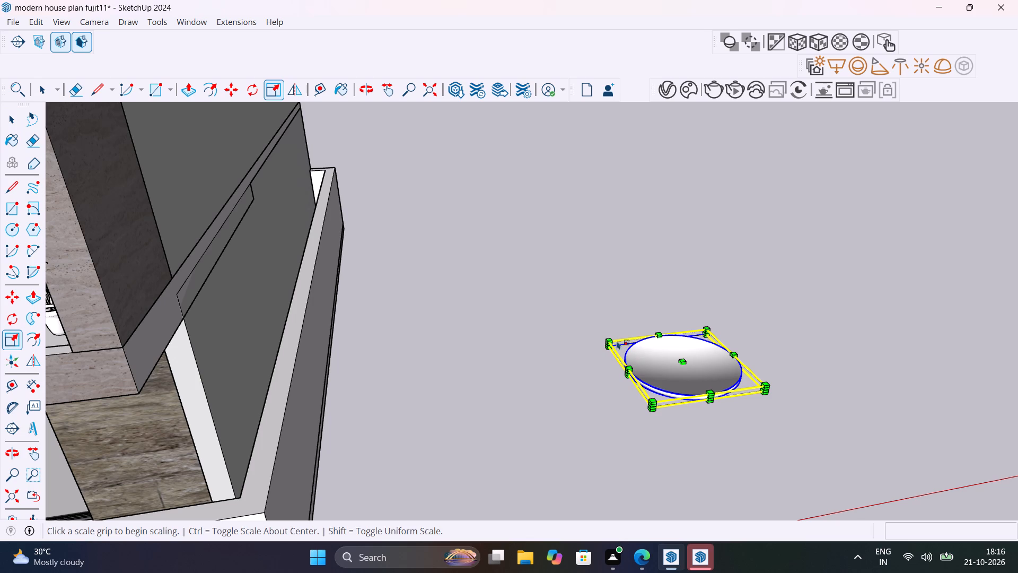
left_click(611, 337)
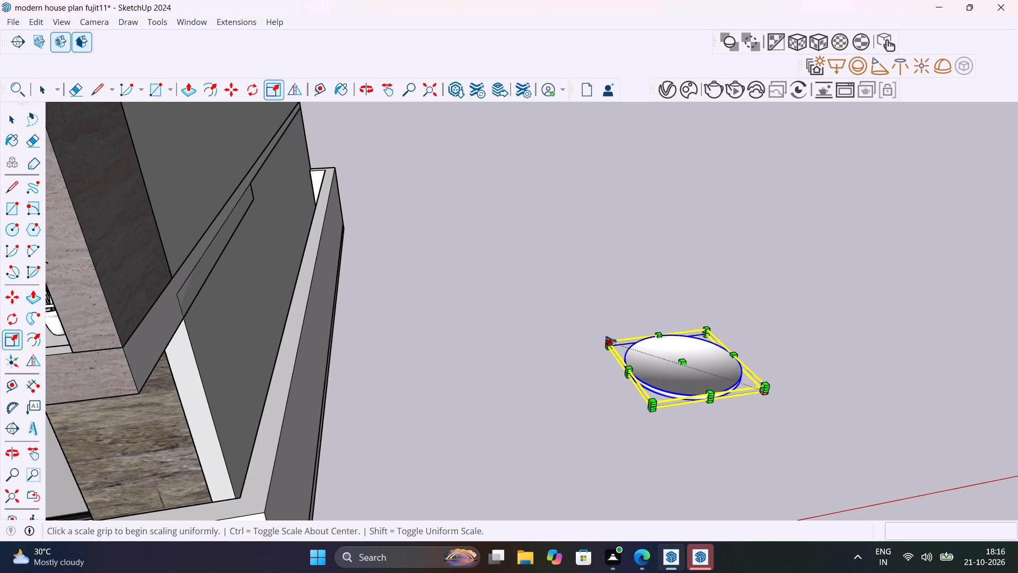
left_click(611, 338)
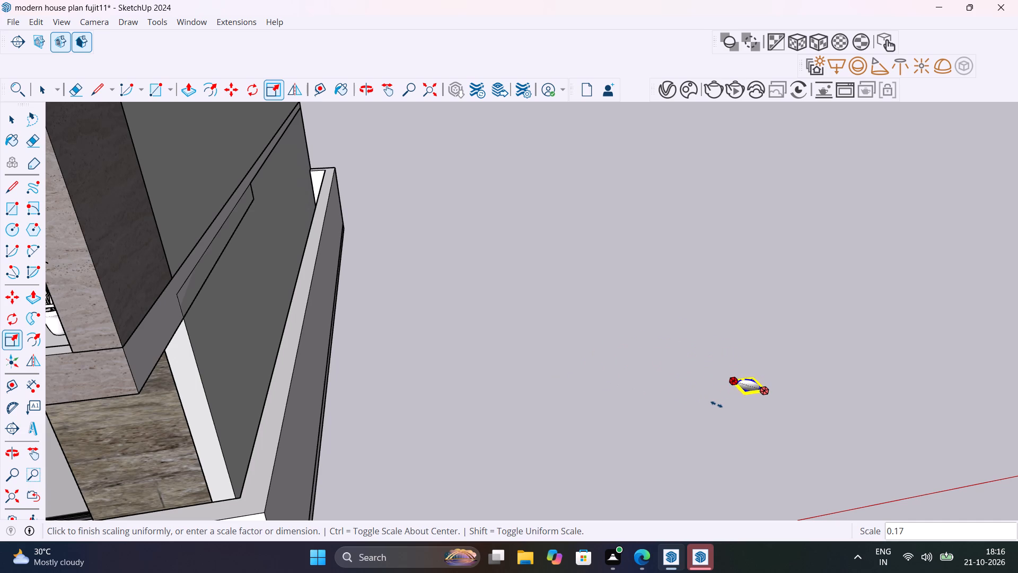
left_click(714, 404)
key("space")
left_click(760, 407)
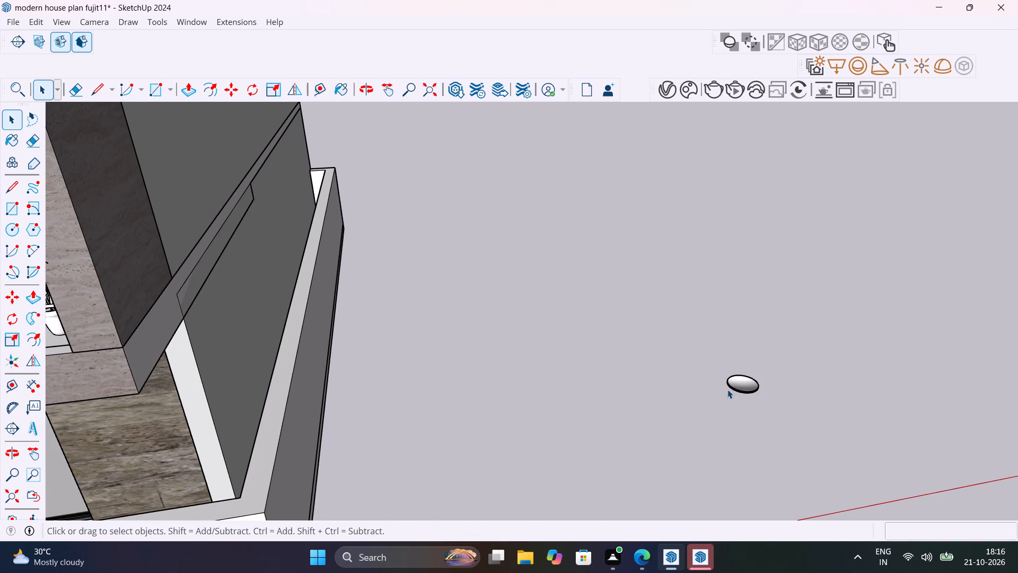
Move the shrunken round light from the ground to the underside of the slatted canopy, between the existing lights near its outer corner.
middle_click_drag(727, 387, 740, 327)
left_click(759, 404)
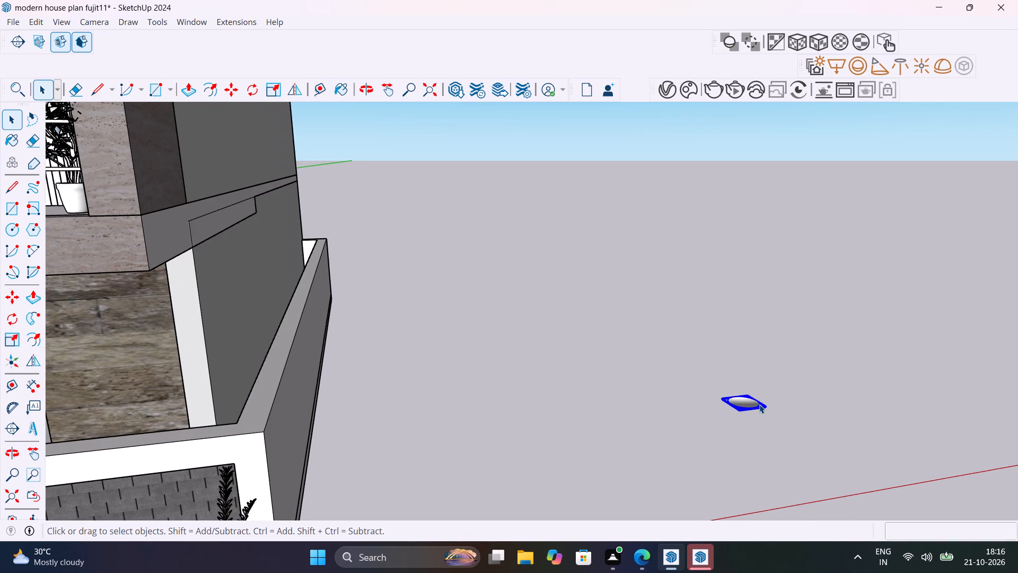
key("m")
left_click(735, 415)
scroll(558, 384, "down", 8)
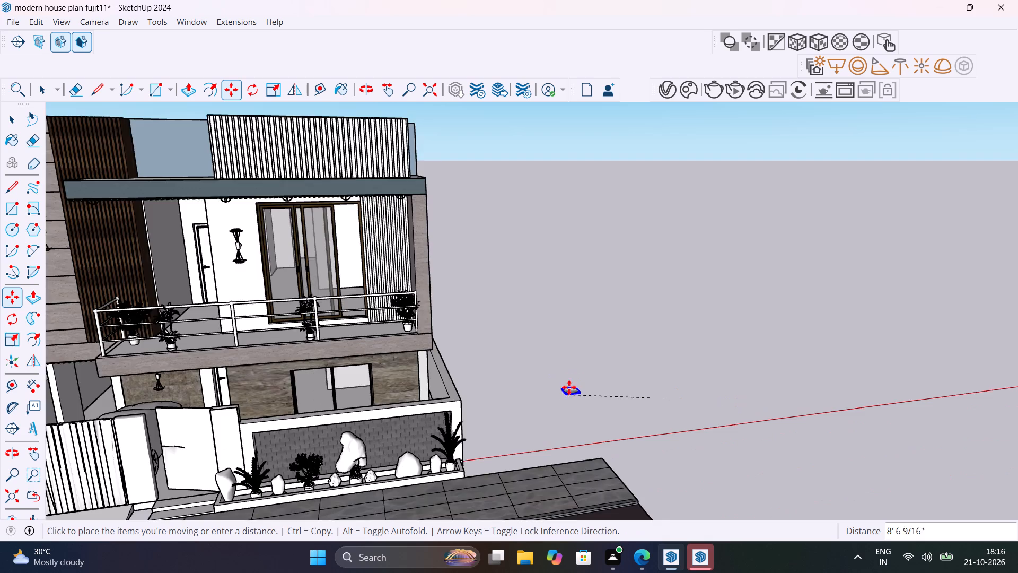
scroll(569, 387, "down", 5)
middle_click_drag(391, 305, 468, 170)
scroll(405, 249, "up", 6)
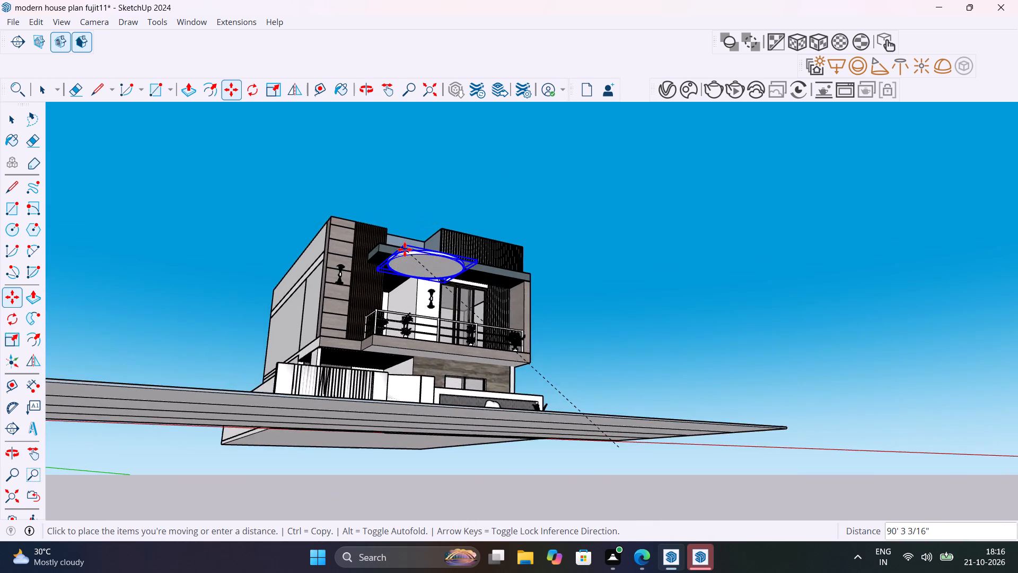
scroll(405, 249, "up", 9)
scroll(374, 293, "up", 1)
middle_click_drag(381, 287, 446, 269)
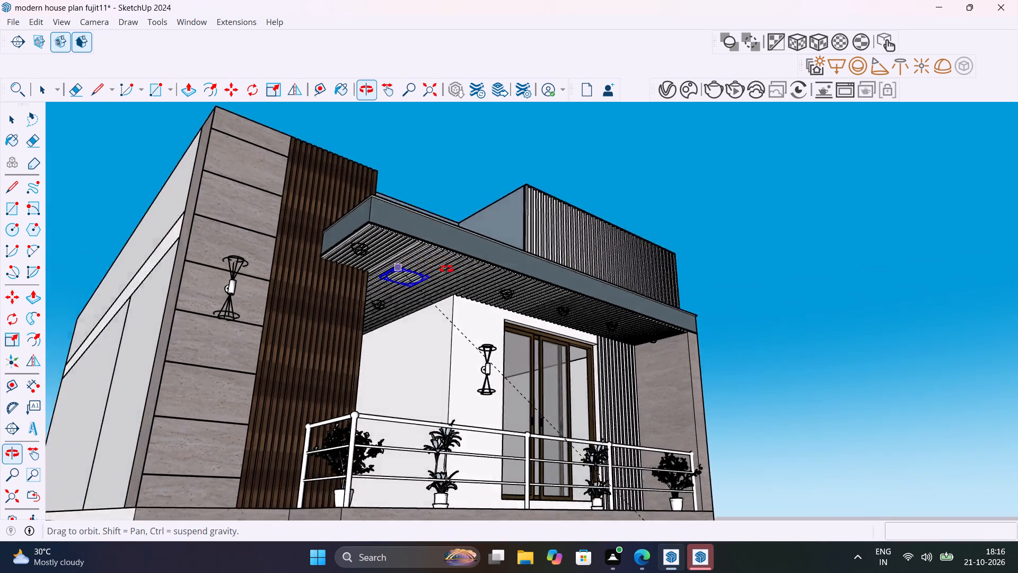
middle_click_drag(446, 269, 488, 268)
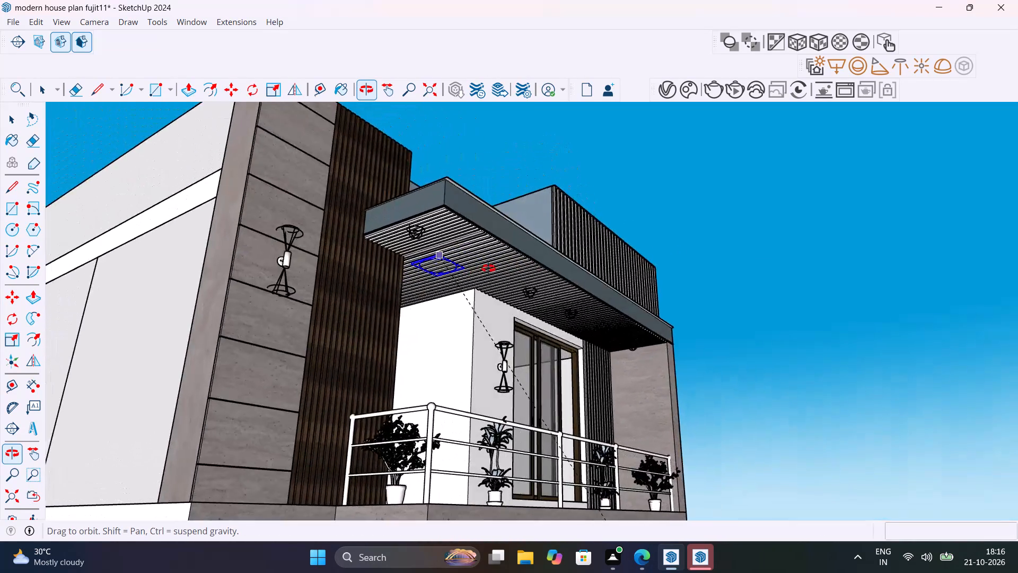
middle_click_drag(488, 268, 431, 273)
scroll(448, 266, "up", 9)
middle_click_drag(447, 274, 447, 267)
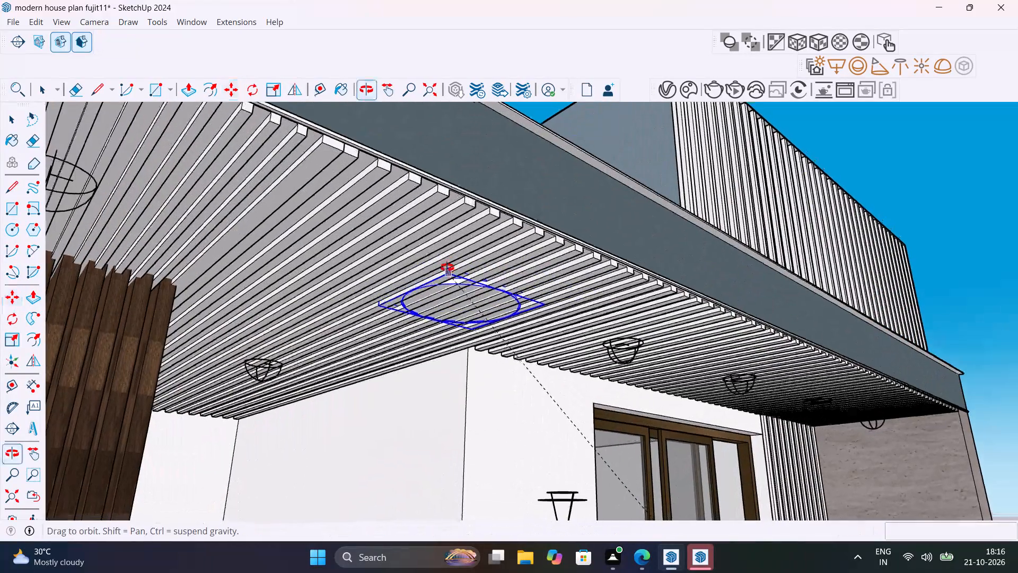
middle_click_drag(447, 267, 479, 230)
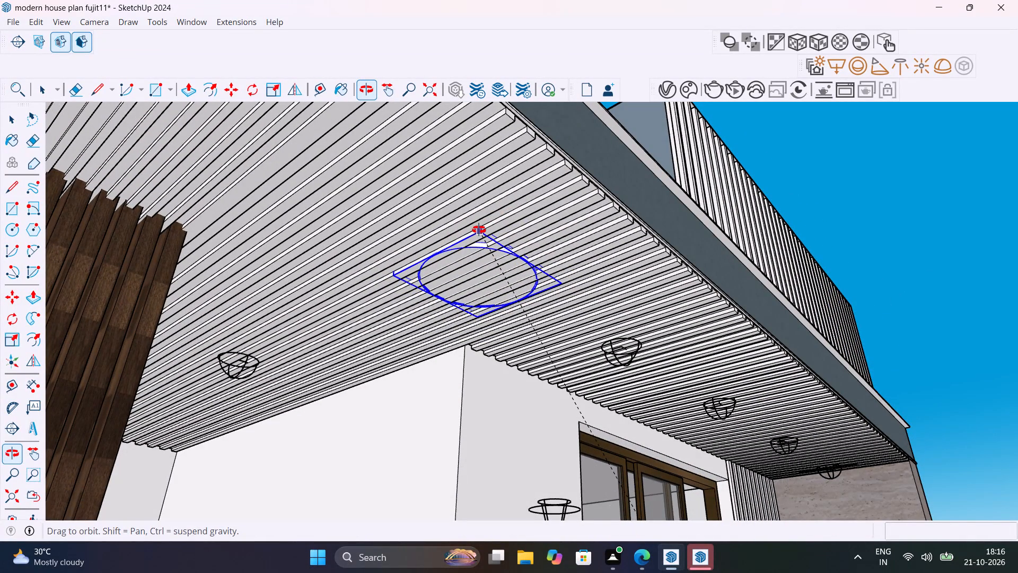
middle_click_drag(479, 230, 522, 383)
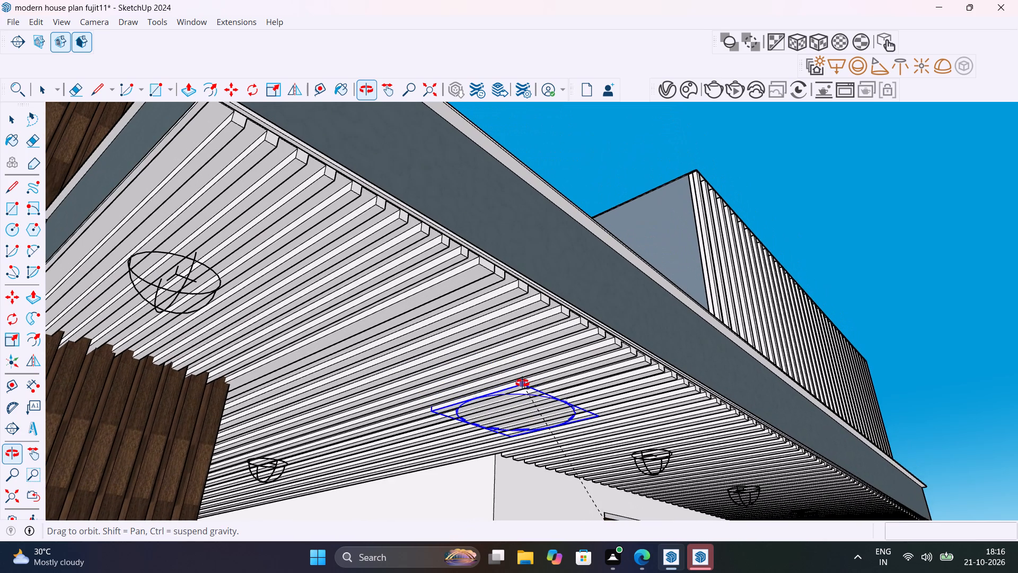
middle_click_drag(522, 383, 532, 366)
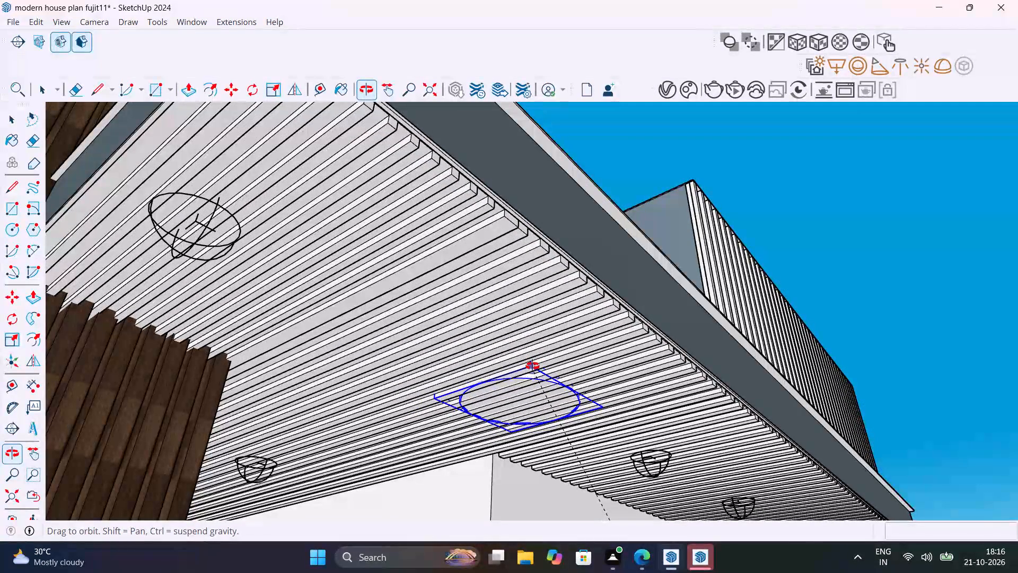
middle_click_drag(532, 366, 540, 384)
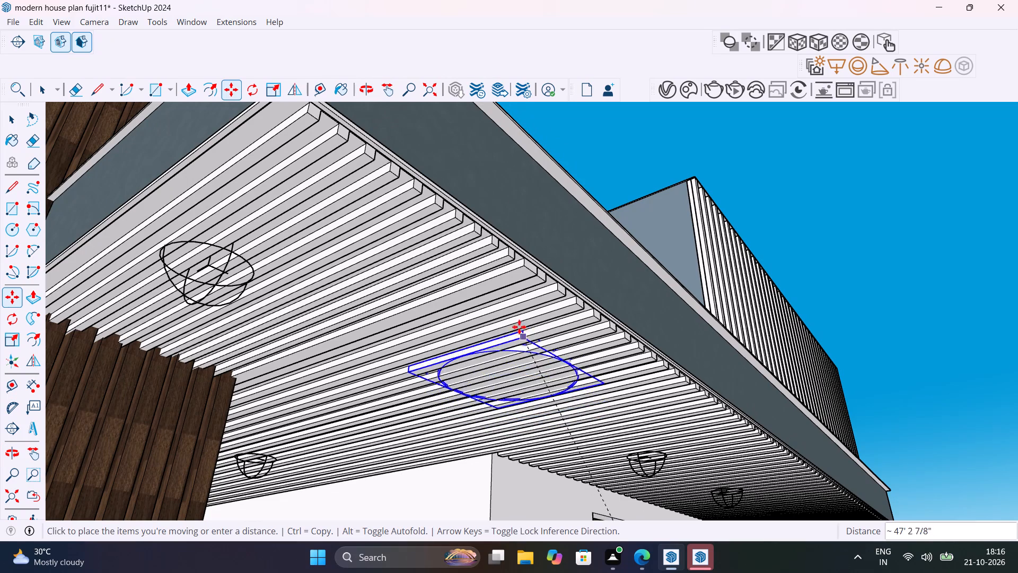
middle_click_drag(486, 322, 498, 307)
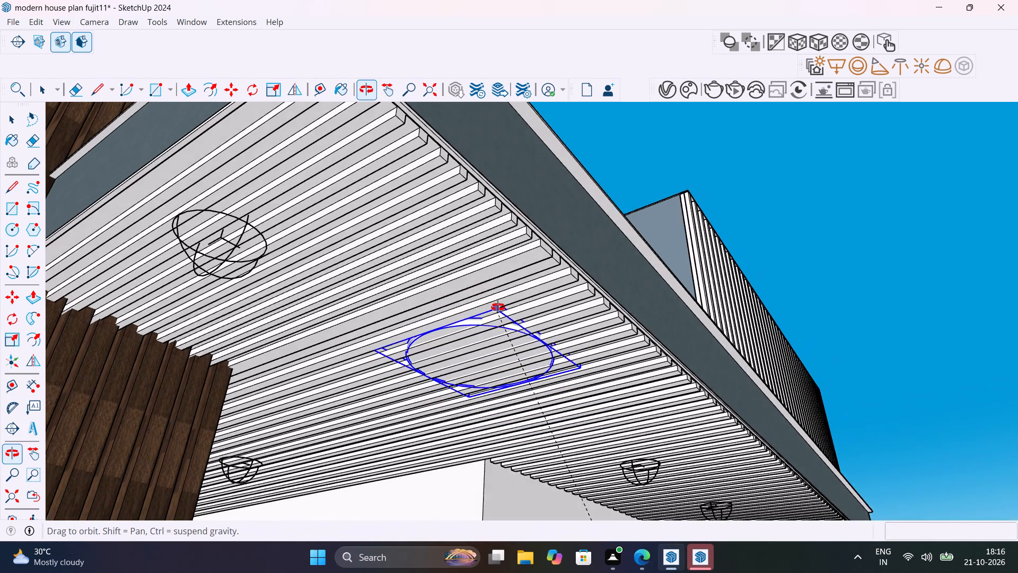
middle_click_drag(498, 307, 537, 277)
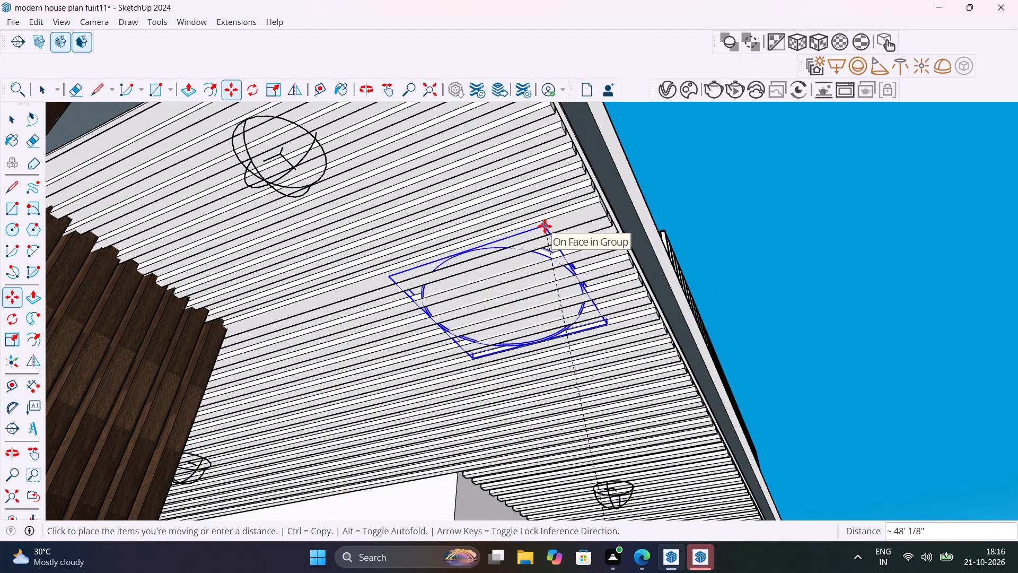
left_click(545, 225)
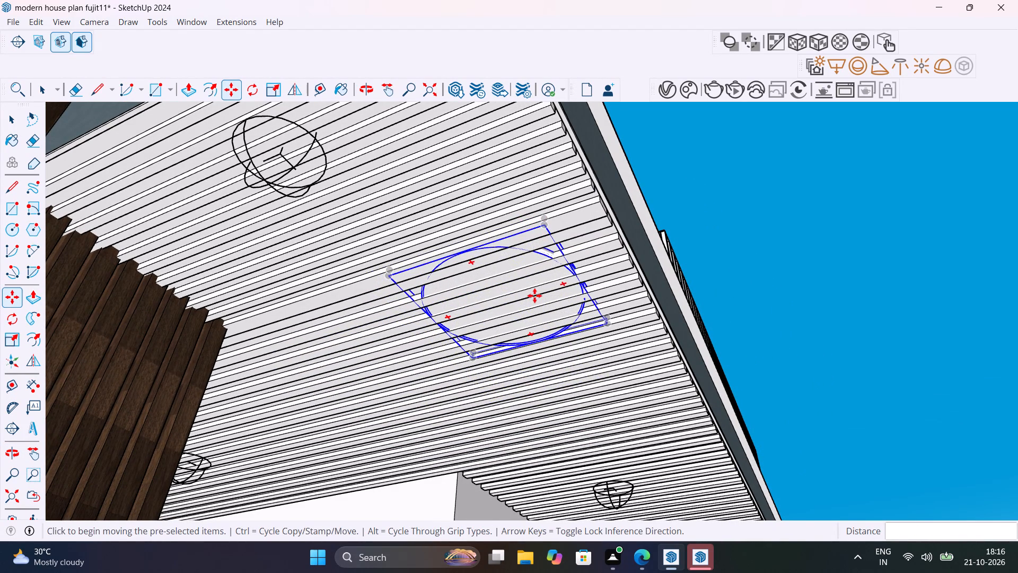
Lower the round light about 3 3/4" along the blue axis so it sits below the canopy slats.
key("m")
left_click(511, 287)
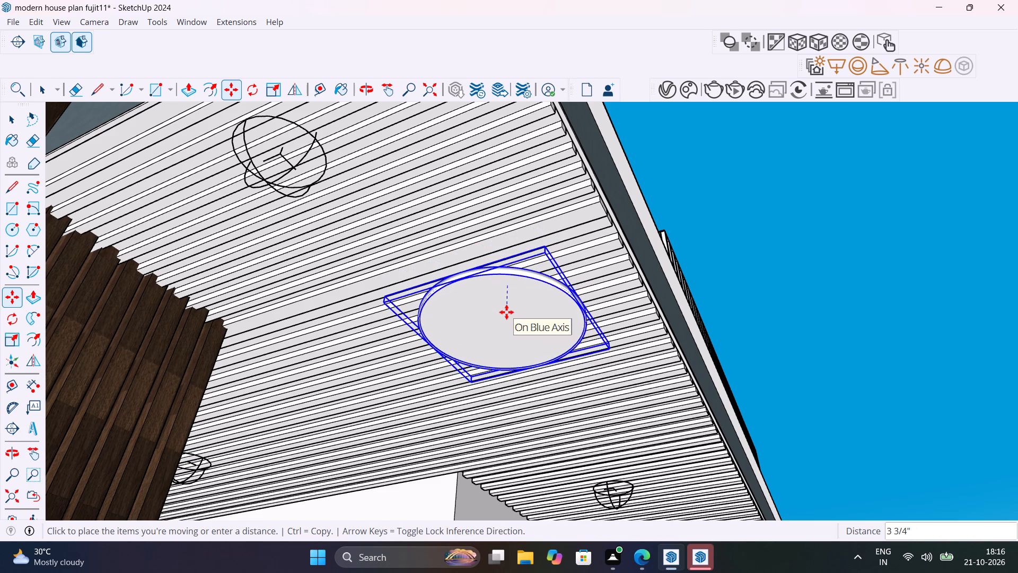
left_click(506, 311)
scroll(547, 346, "down", 9)
middle_click_drag(547, 346, 450, 401)
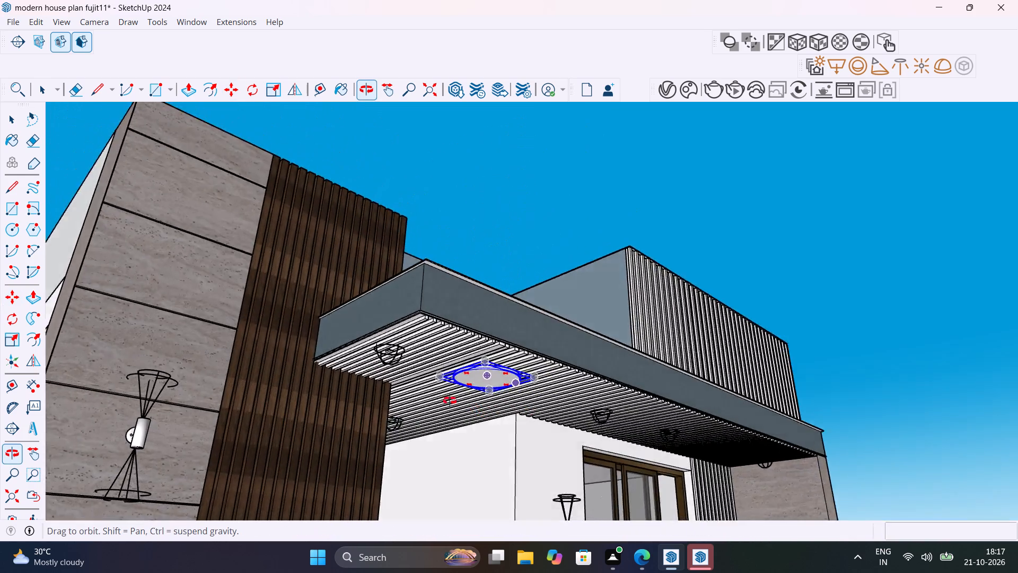
middle_click_drag(450, 401, 380, 376)
key("space")
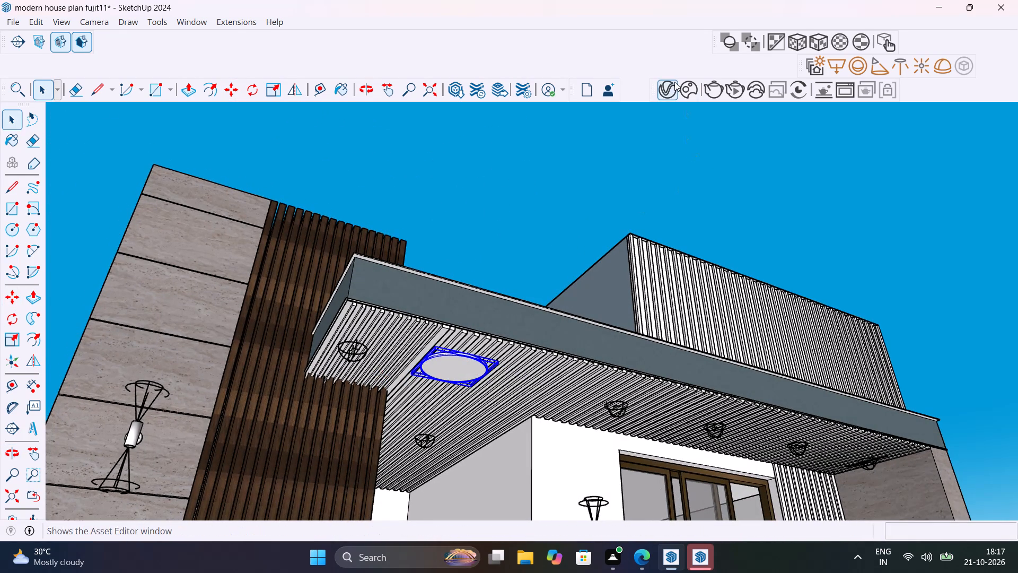
Set the Tlon Light 1950's color multiplier to a 3500 K temperature and close the asset editor.
left_click(674, 81)
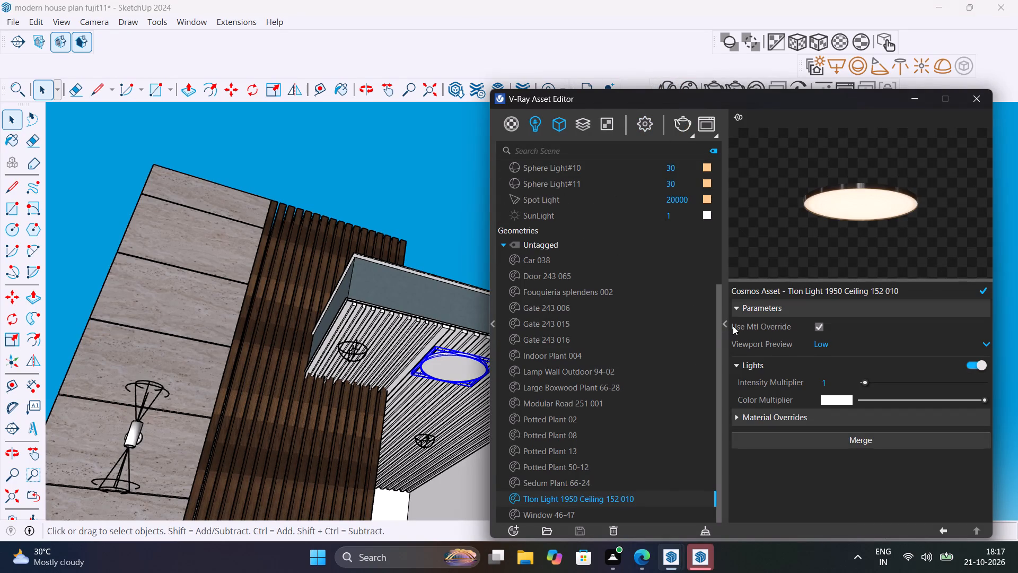
left_click(836, 403)
left_click_drag(547, 336, 398, 336)
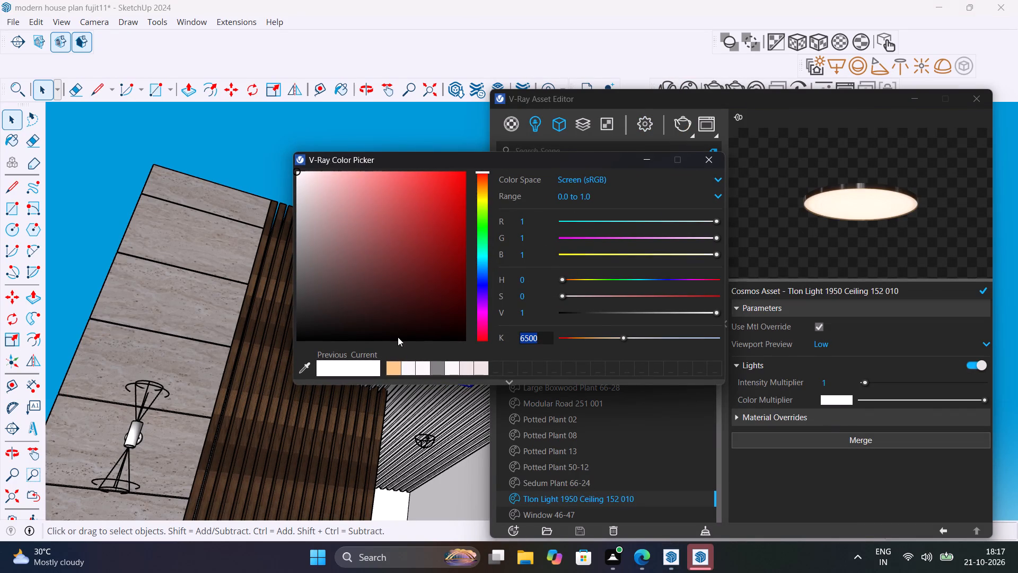
type("35")
type("00")
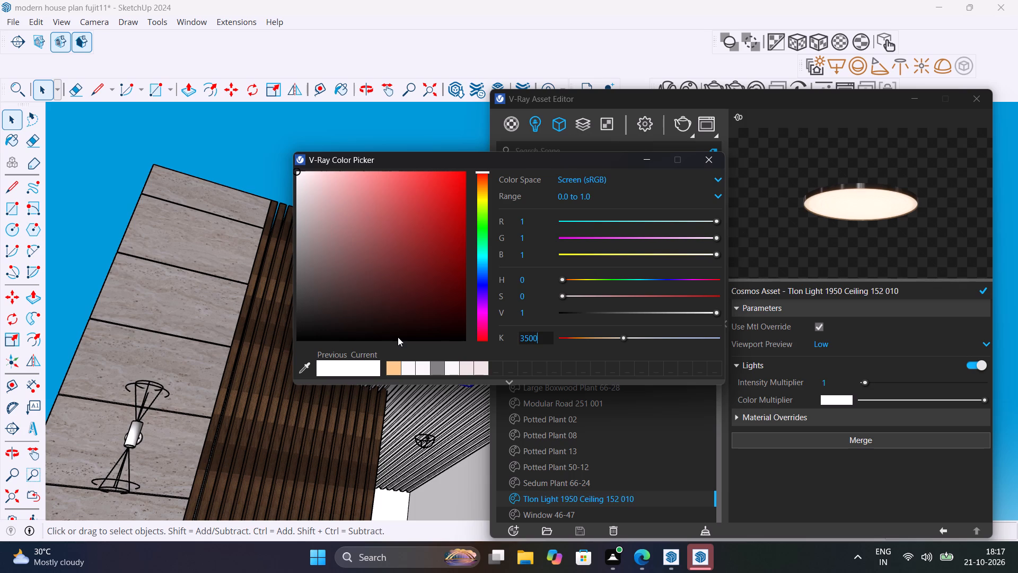
key("Return")
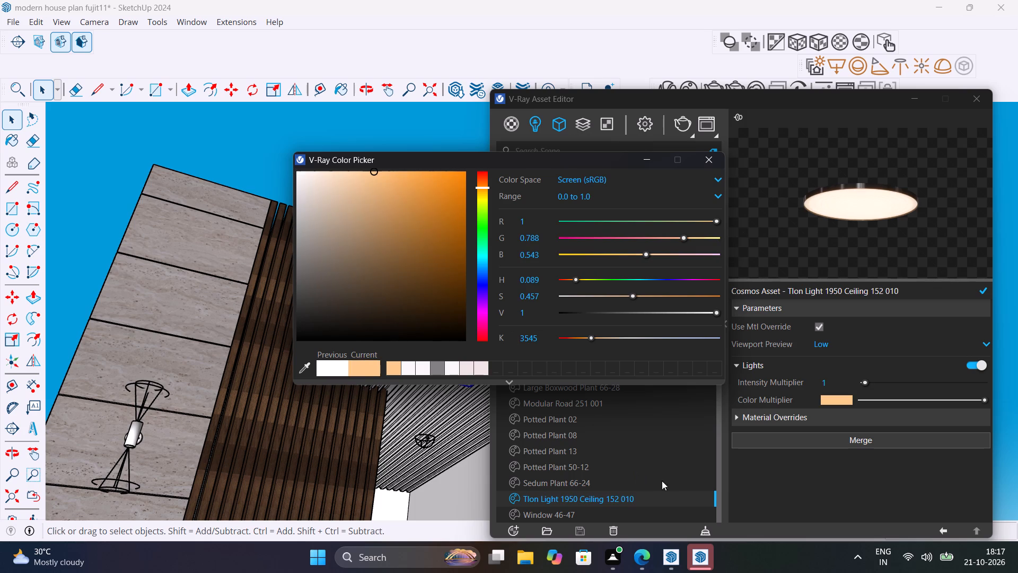
left_click(791, 496)
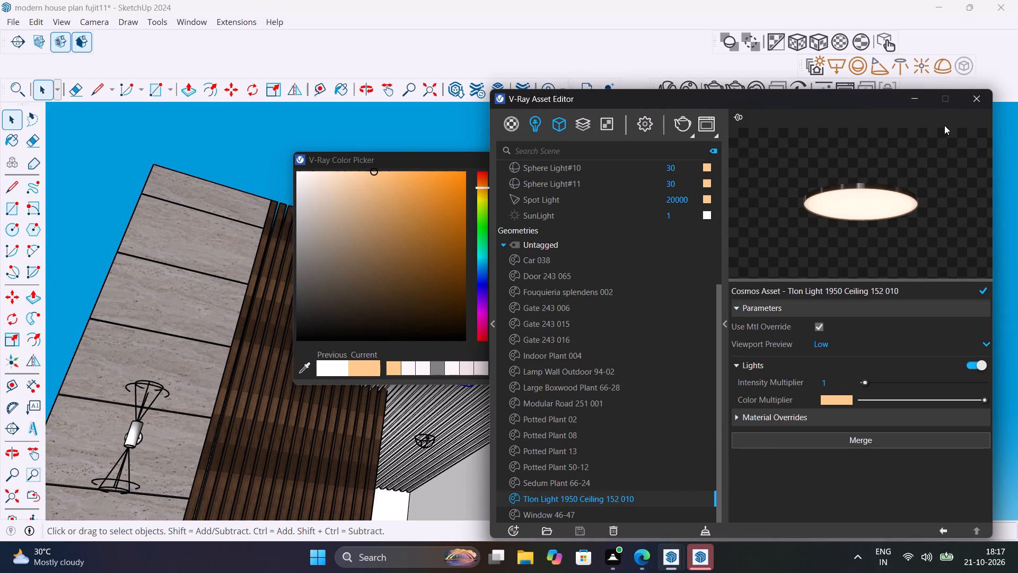
left_click(972, 104)
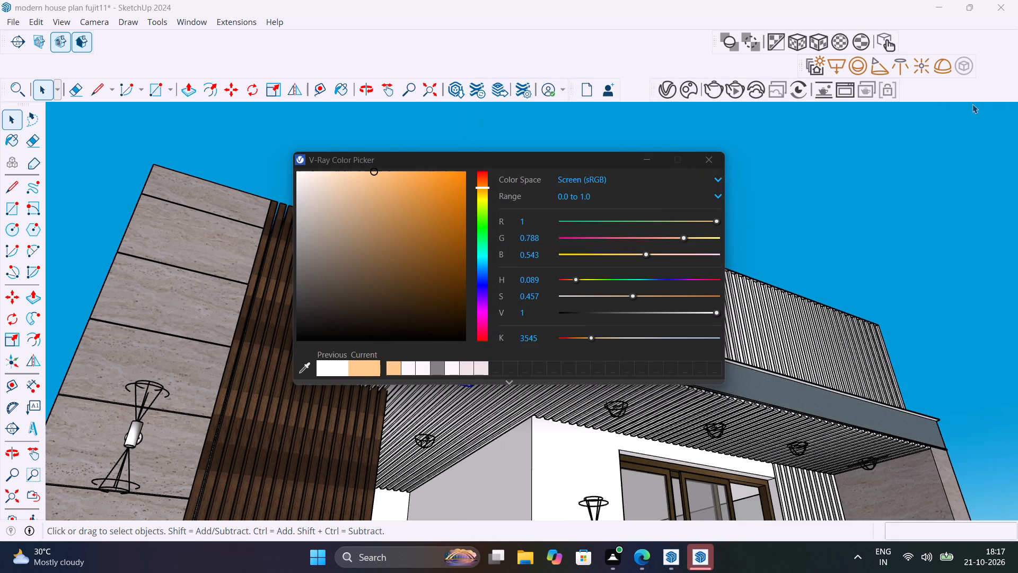
Check the Light Mix render element's settings, then close the asset editor and color picker.
left_click(669, 89)
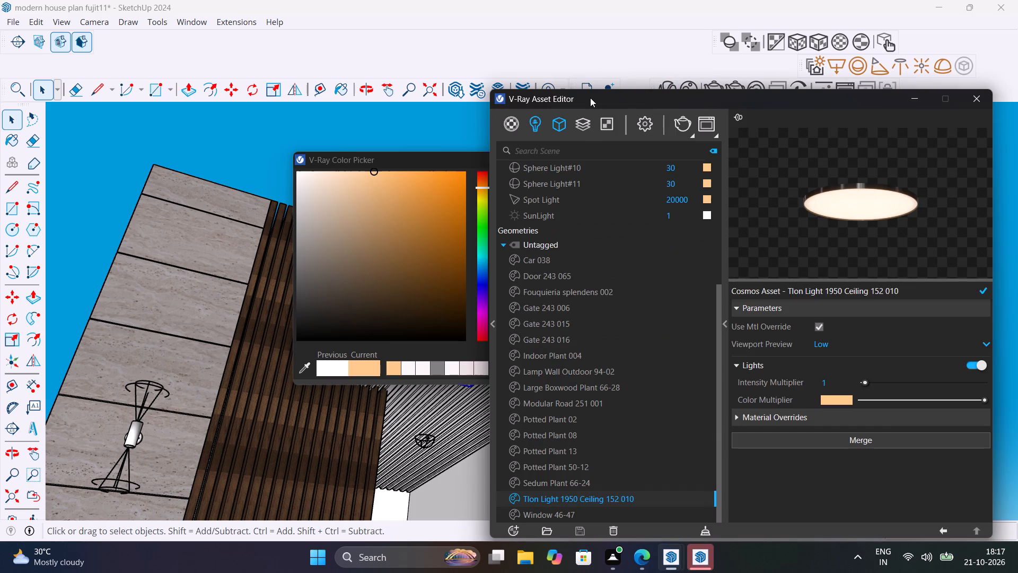
left_click(589, 123)
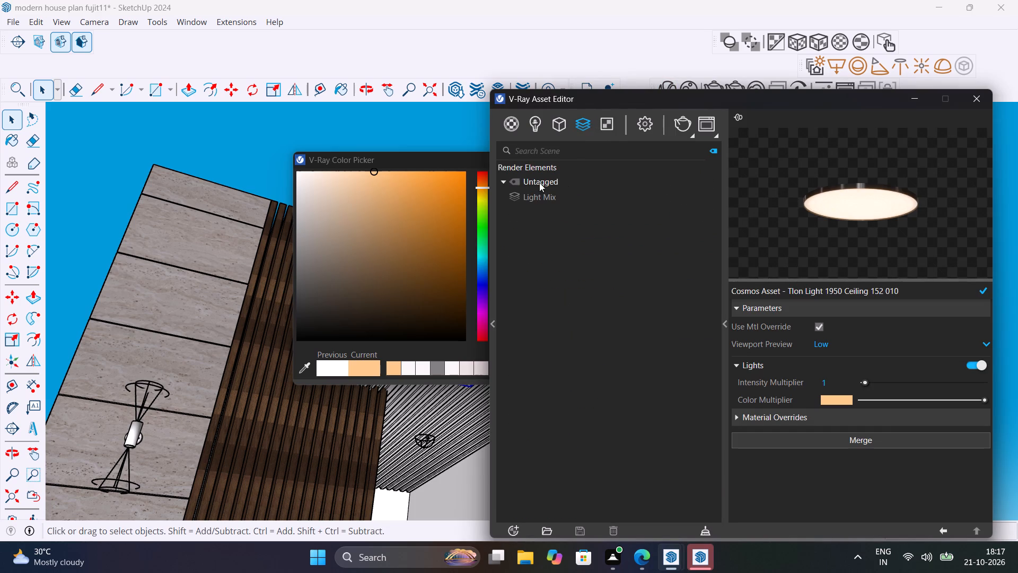
left_click(555, 198)
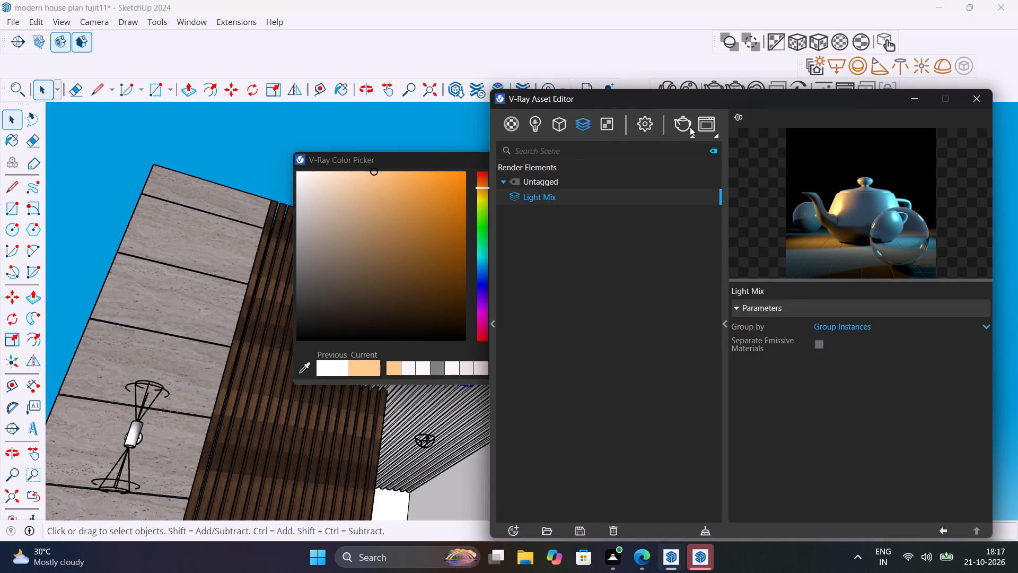
left_click(979, 102)
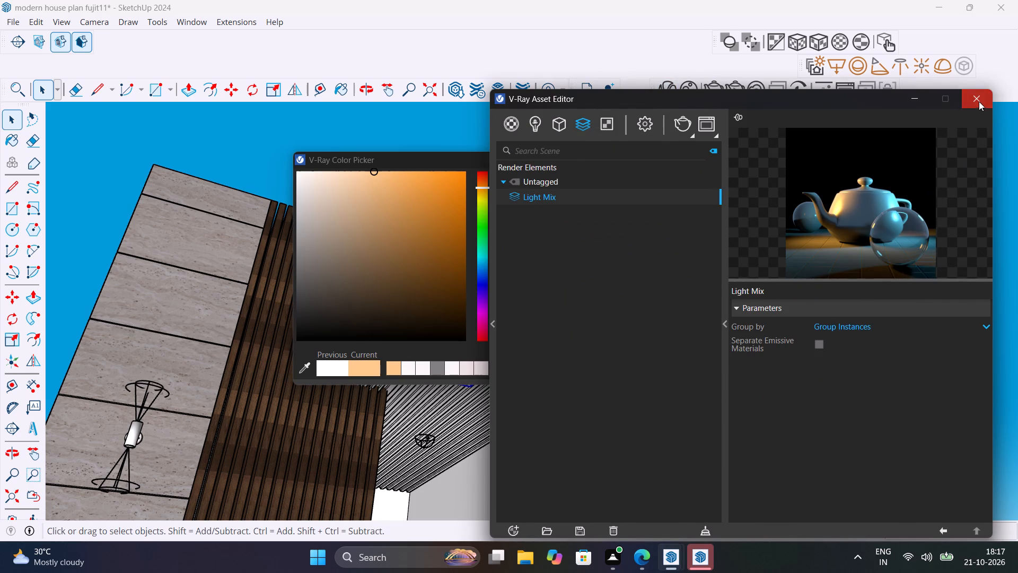
left_click(704, 159)
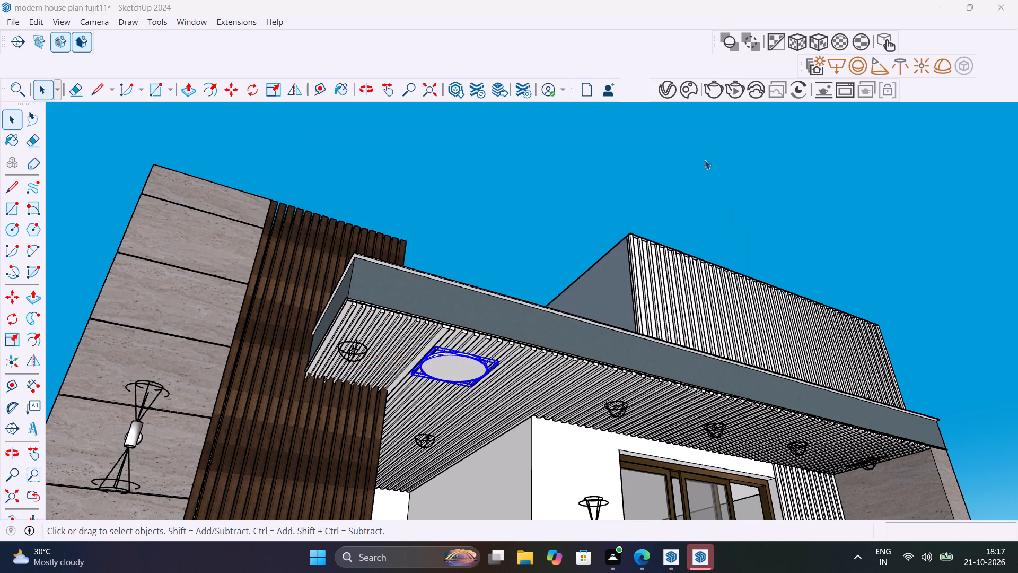
Render the canopy close-up and examine how the new round light looks among the existing ceiling lights.
left_click(713, 91)
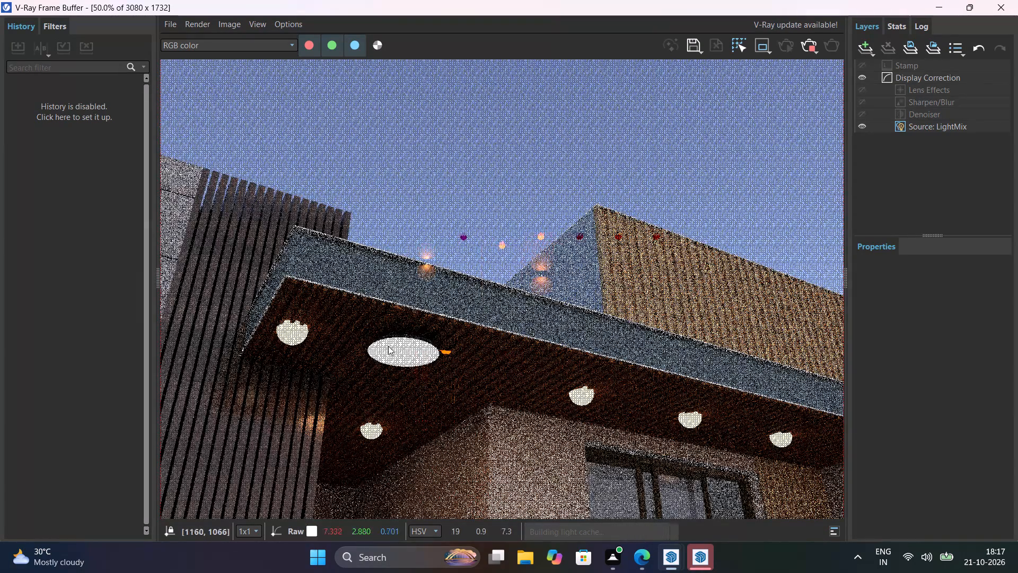
scroll(432, 315, "down", 1)
middle_click_drag(463, 334, 462, 356)
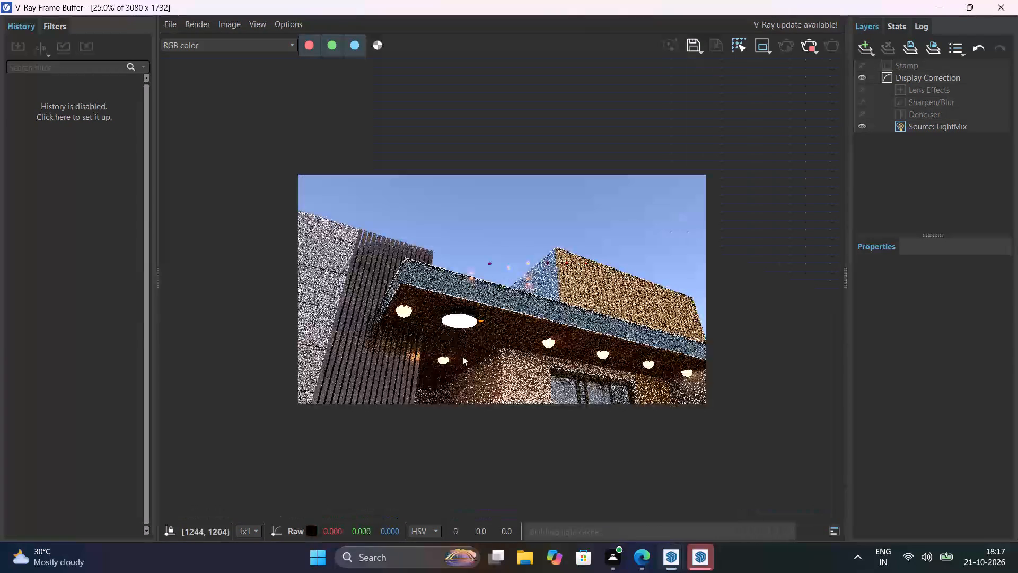
middle_click_drag(462, 356, 457, 405)
scroll(457, 339, "up", 1)
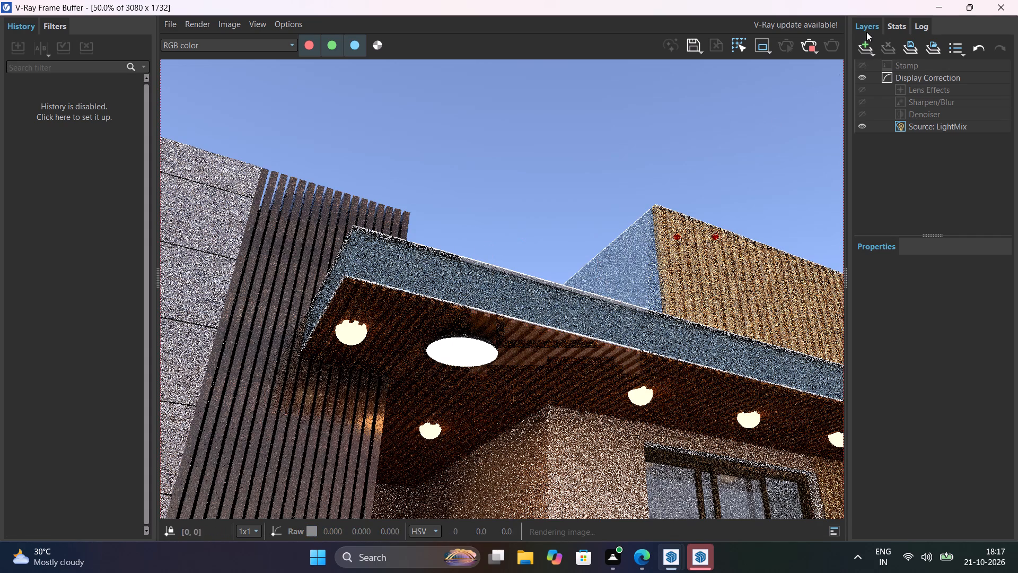
Stop the running canopy close-up render and close the frame buffer.
left_click(812, 49)
left_click(989, 10)
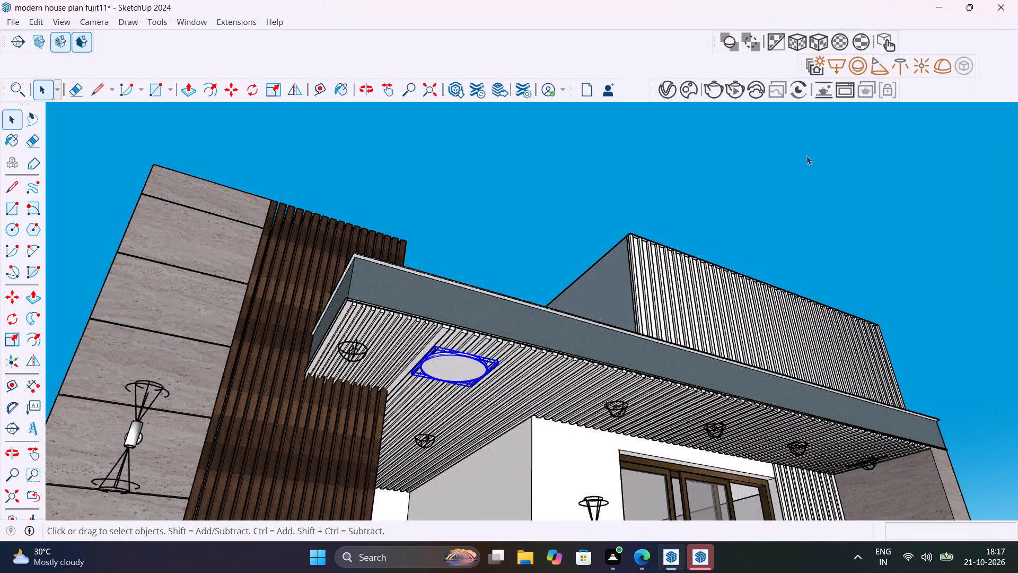
Delete the old dome ceiling light beside the round light at the canopy's wood-slat end.
middle_click_drag(806, 166, 707, 272)
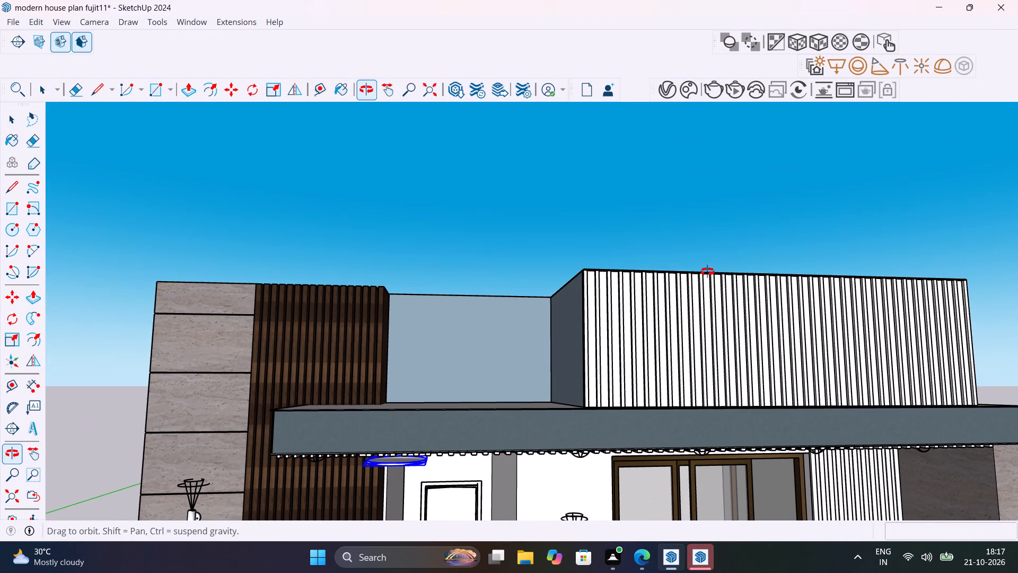
middle_click_drag(707, 272, 739, 182)
scroll(405, 368, "up", 6)
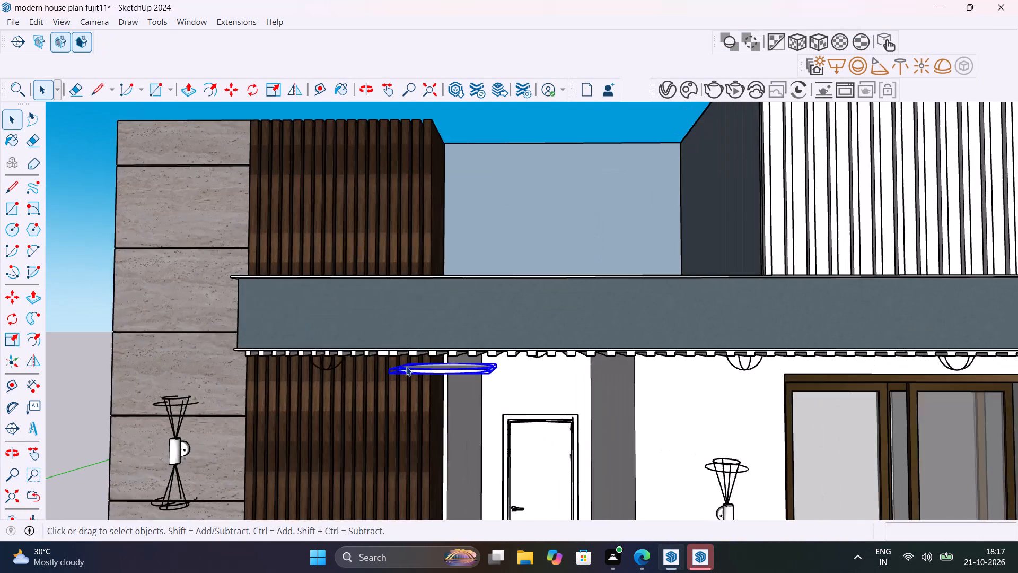
scroll(406, 367, "up", 4)
middle_click_drag(456, 379, 406, 335)
key("space")
left_click(295, 358)
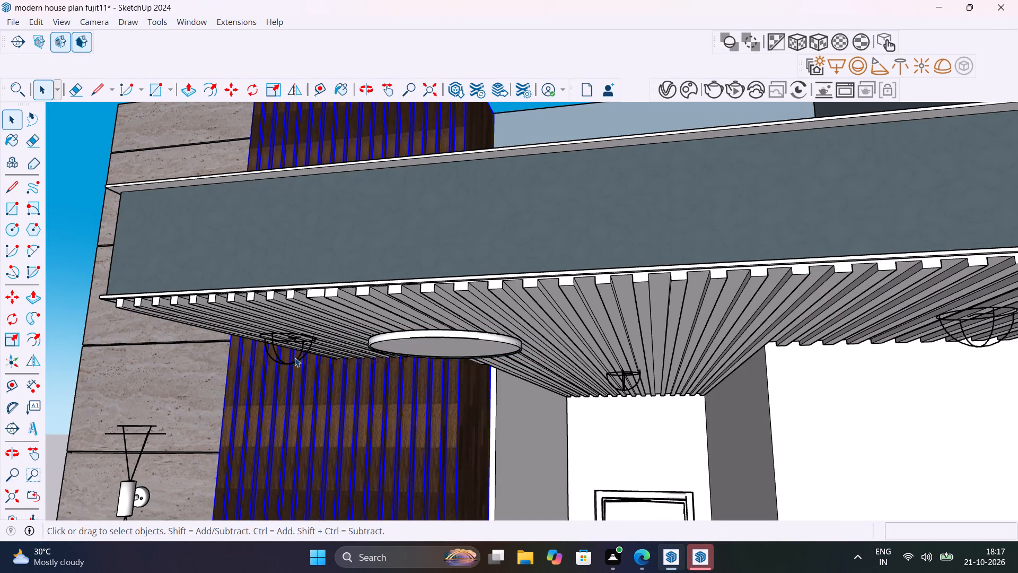
left_click(284, 358)
left_click(282, 361)
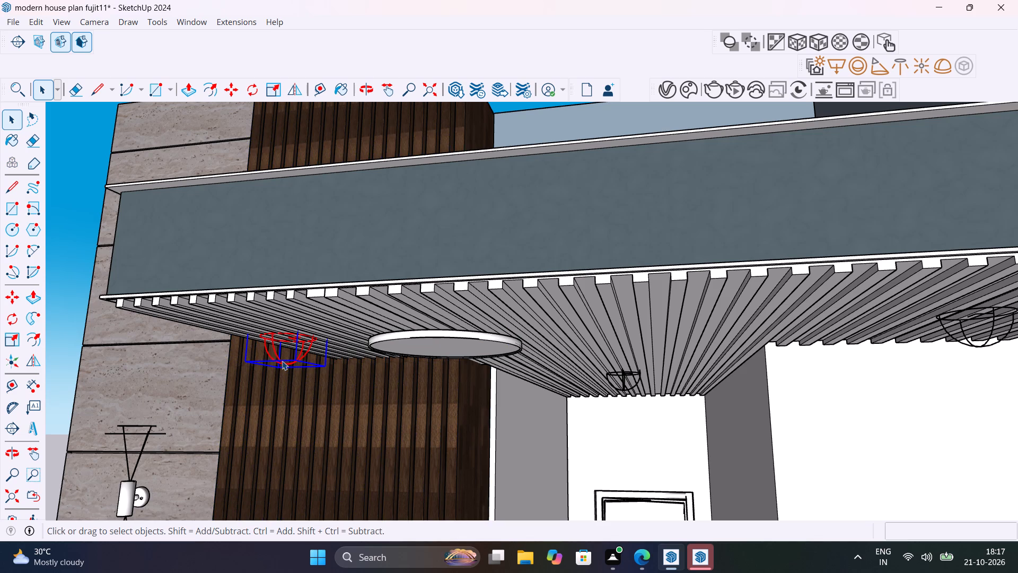
key("Delete")
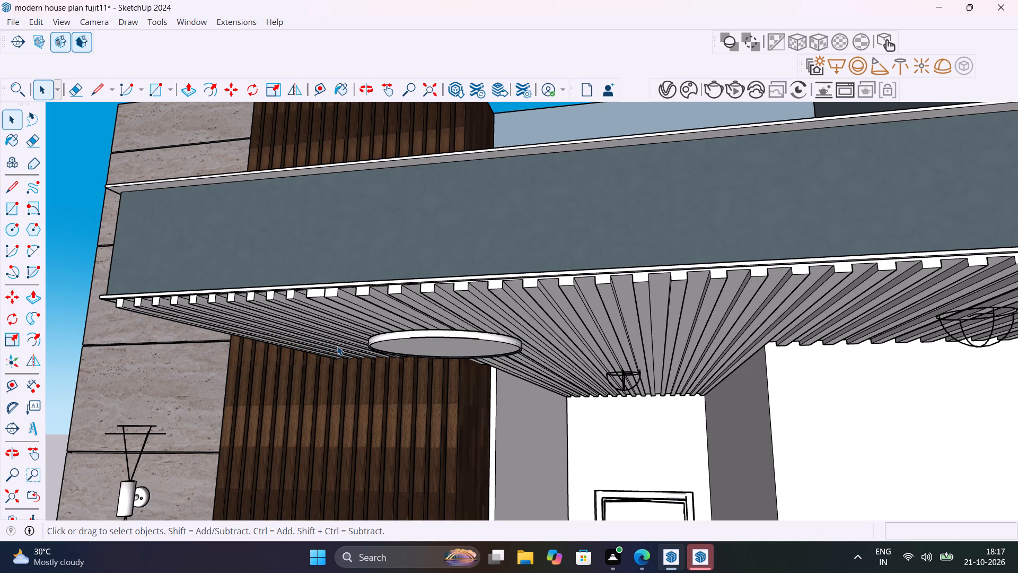
key("Delete")
Move the round light about 1' 7" into the deleted dome light's place near the canopy's wood-slat end.
left_click(370, 343)
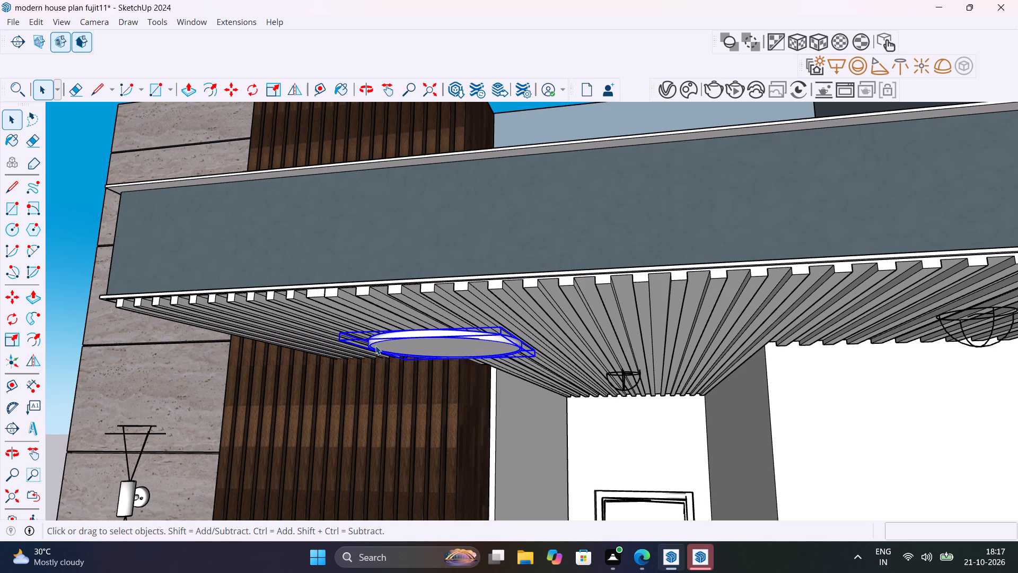
key("m")
left_click(375, 345)
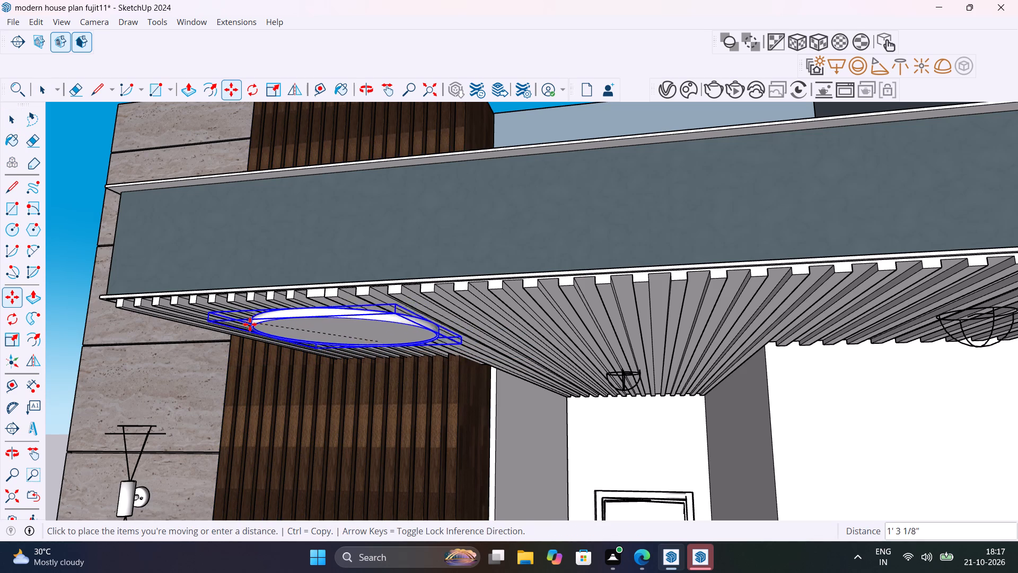
middle_click_drag(249, 325, 538, 266)
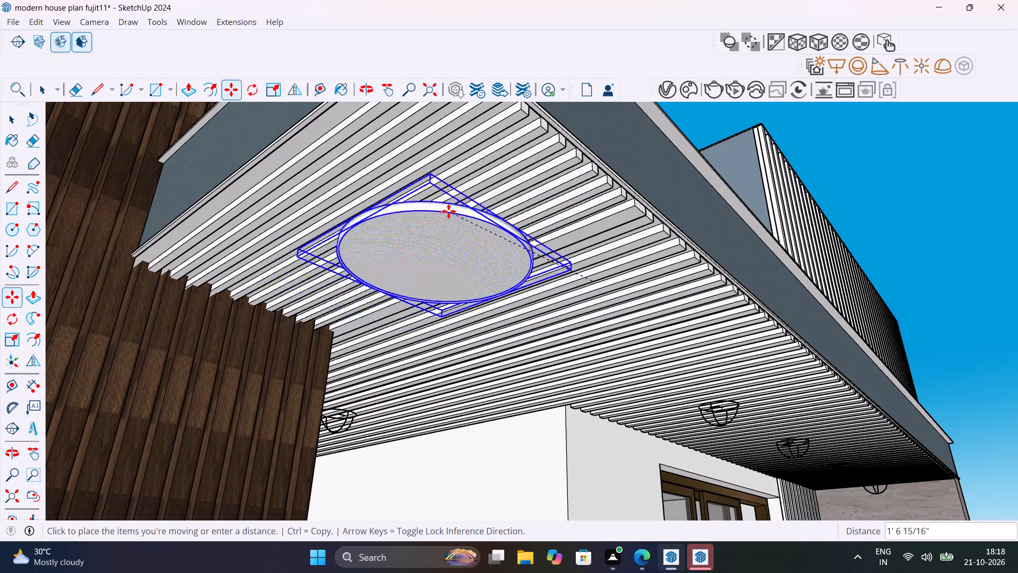
left_click(438, 201)
Raise the round light about 2 13/16" toward the canopy slats and deselect it.
middle_click_drag(533, 262, 418, 346)
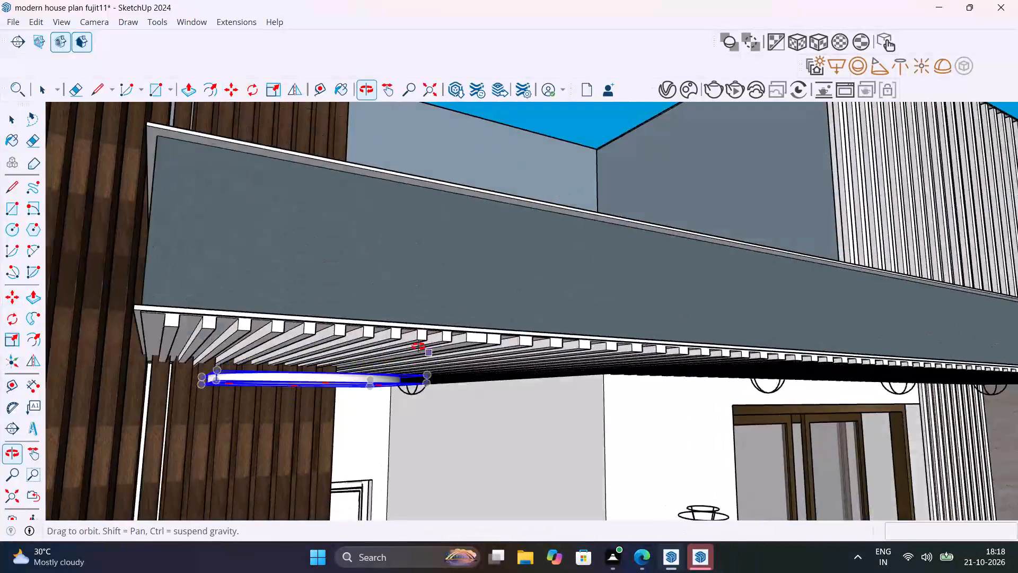
middle_click_drag(418, 346, 305, 314)
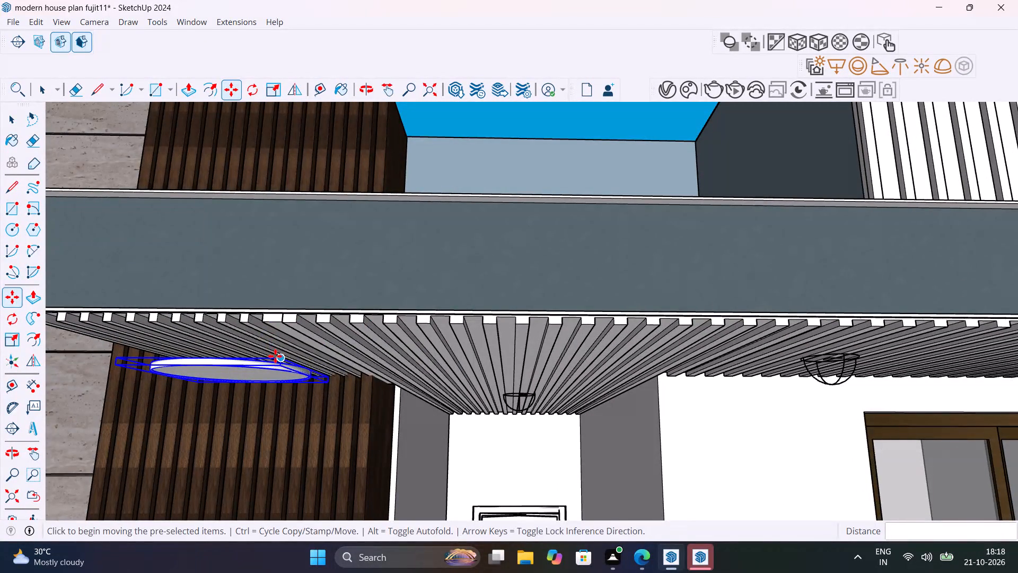
left_click(276, 356)
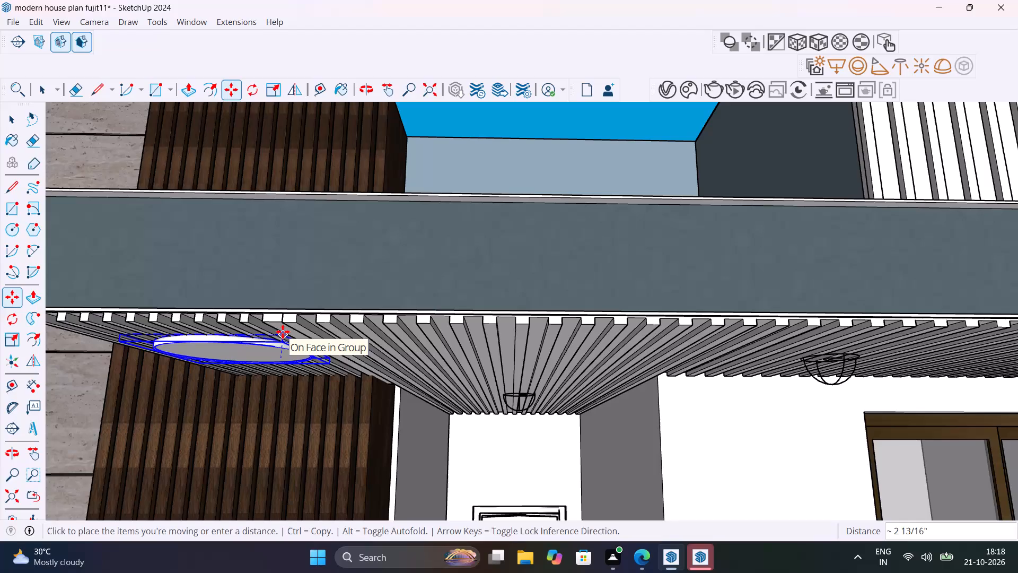
left_click(283, 332)
scroll(308, 353, "down", 17)
key("space")
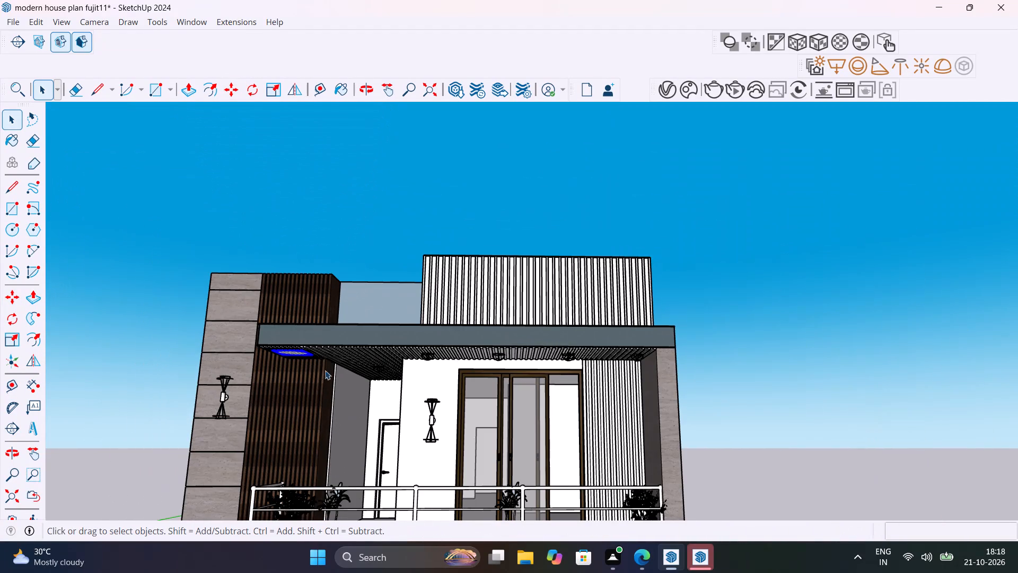
left_click(151, 362)
Render the full front elevation, examine the repositioned round light against the remaining ceiling lights, and stop the render.
middle_click_drag(284, 361, 390, 296)
scroll(310, 379, "down", 1)
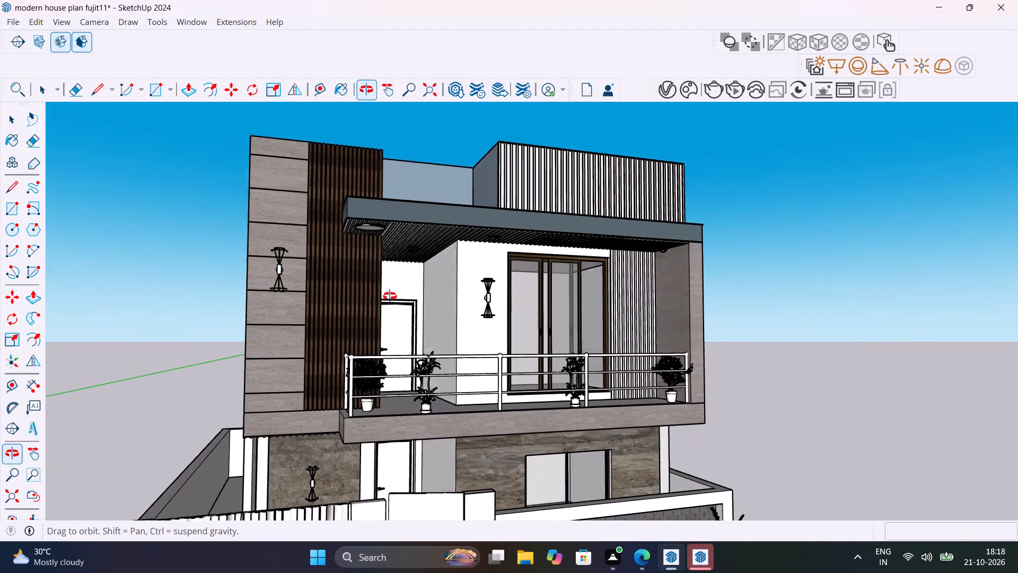
middle_click_drag(390, 296, 383, 324)
scroll(429, 335, "down", 1)
middle_click_drag(444, 334, 442, 374)
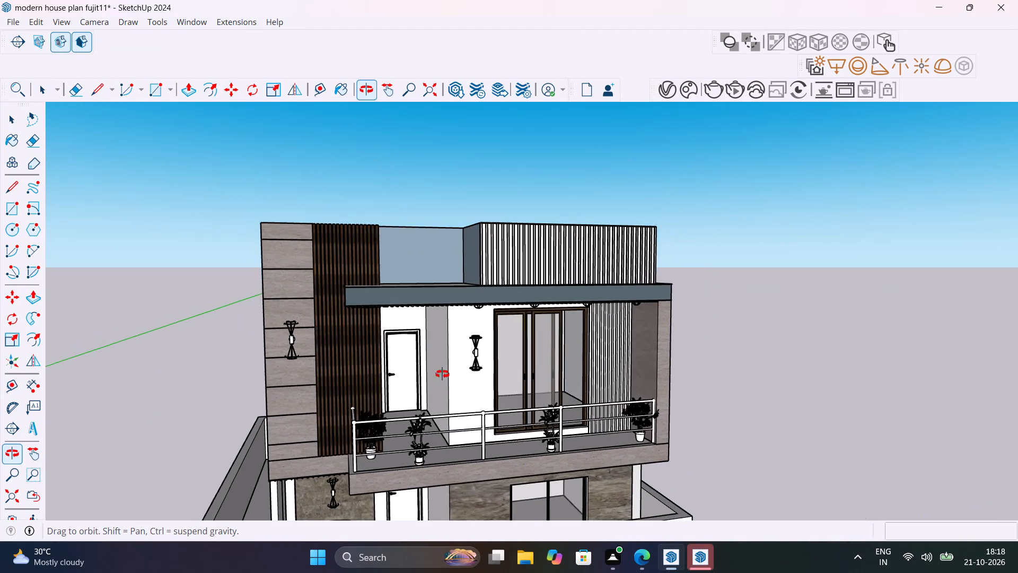
middle_click_drag(442, 374, 398, 344)
scroll(401, 346, "down", 6)
middle_click_drag(432, 386, 441, 427, "shift")
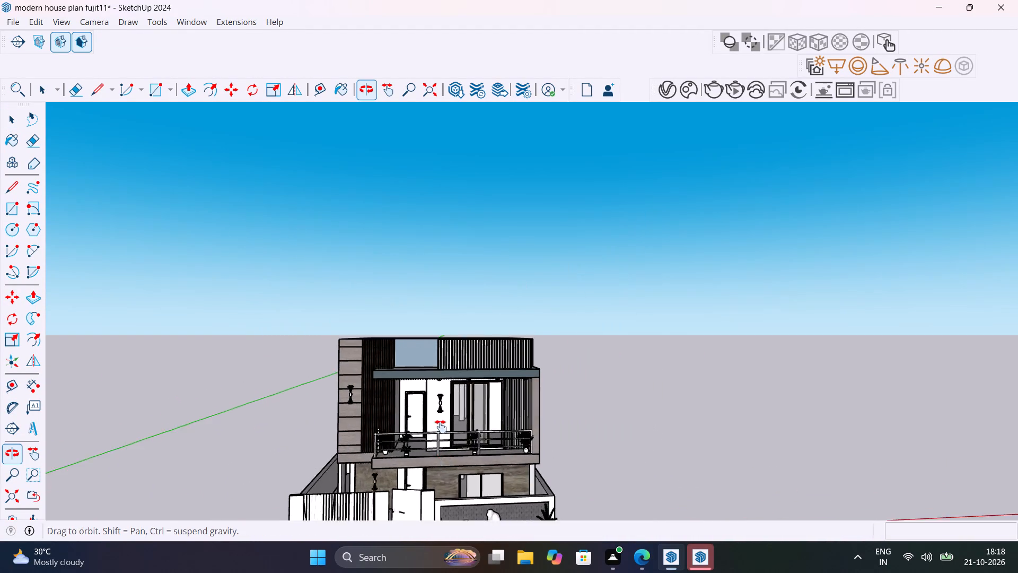
middle_click_drag(441, 427, 471, 412, "shift")
middle_click_drag(472, 415, 524, 302, "shift")
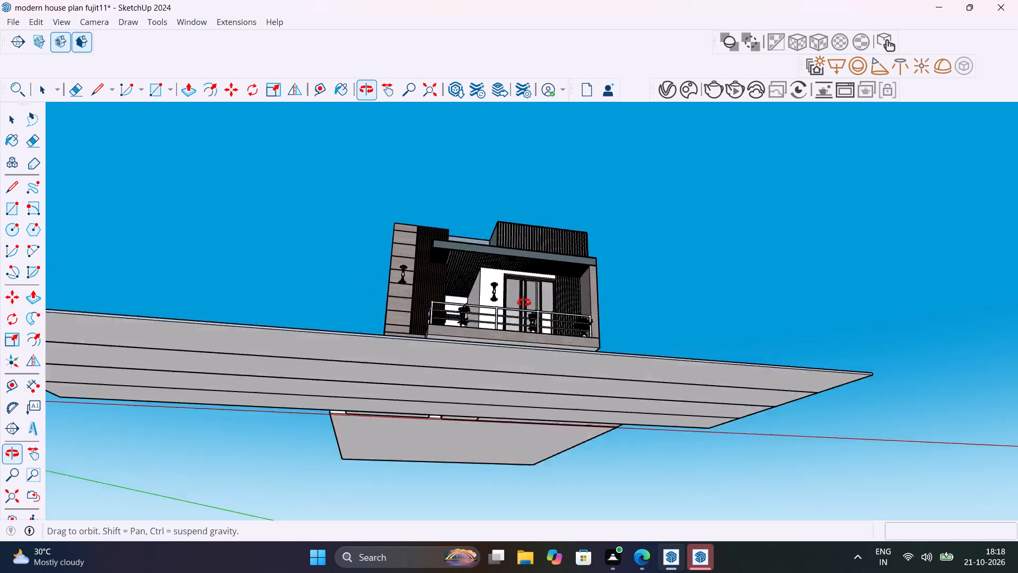
middle_click_drag(524, 302, 520, 462, "shift")
middle_click_drag(502, 462, 393, 355, "shift")
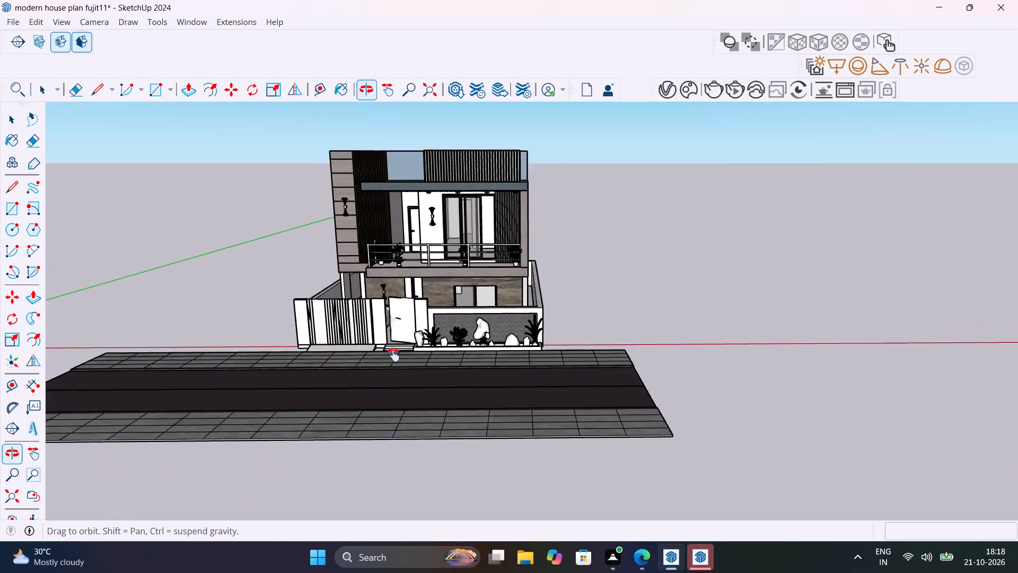
middle_click_drag(393, 355, 502, 372, "shift")
scroll(543, 356, "up", 3)
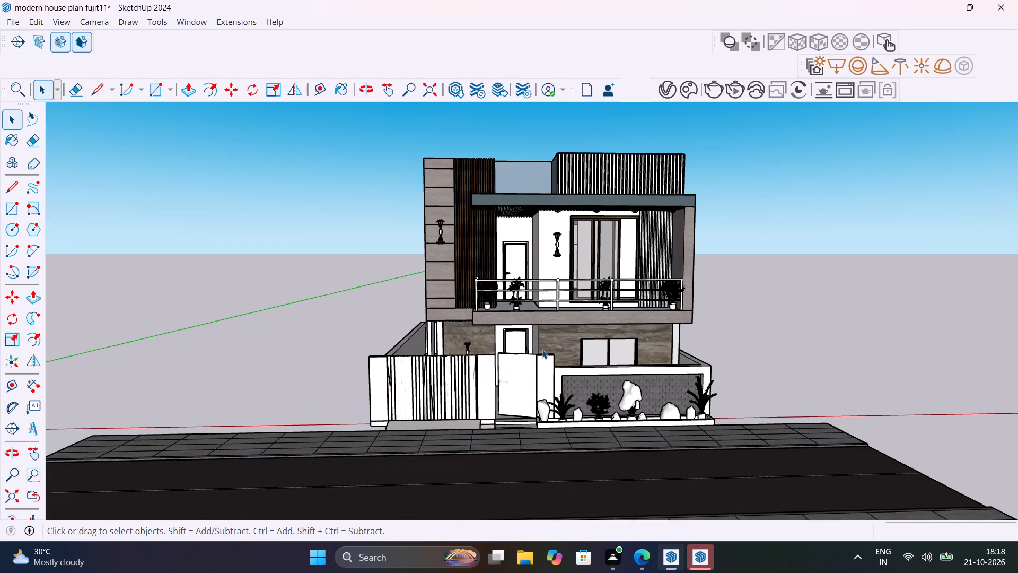
scroll(542, 349, "up", 2)
middle_click_drag(543, 351, 516, 357)
left_click(710, 87)
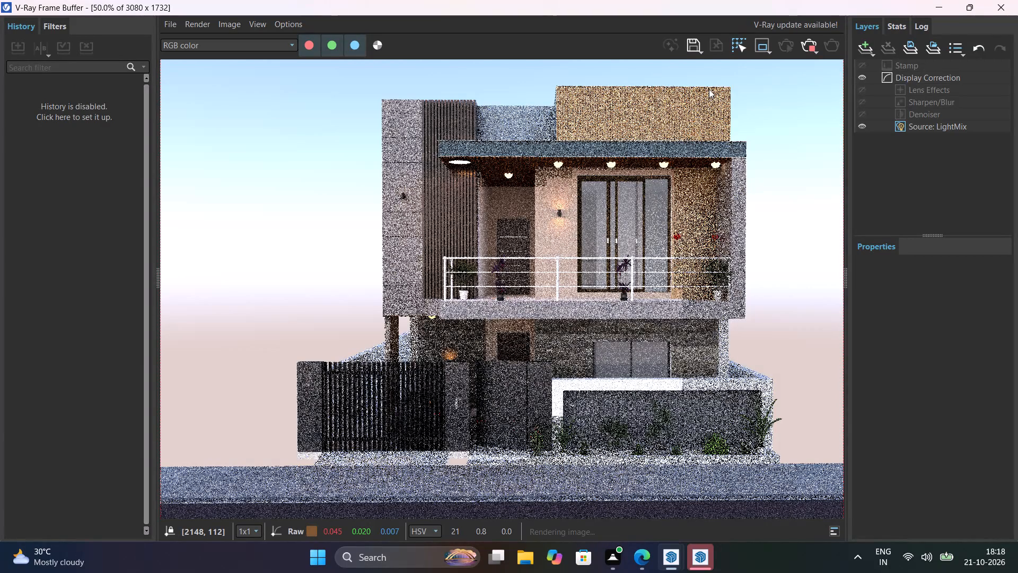
left_click(810, 47)
left_click(1013, 0)
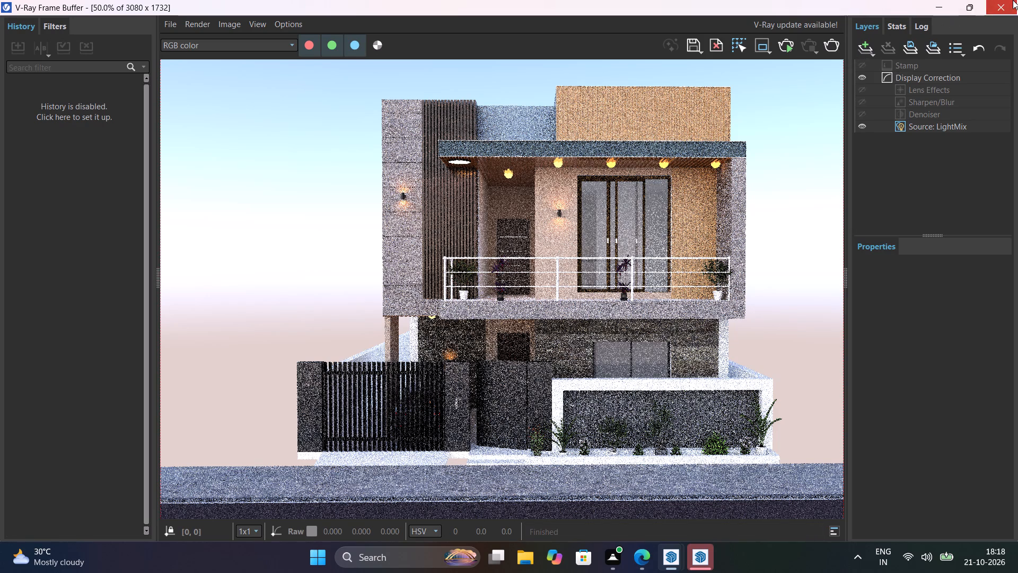
Delete the four old dome ceiling lights in the canopy row in front of the sliding door.
scroll(547, 204, "up", 7)
middle_click_drag(573, 198, 584, 195)
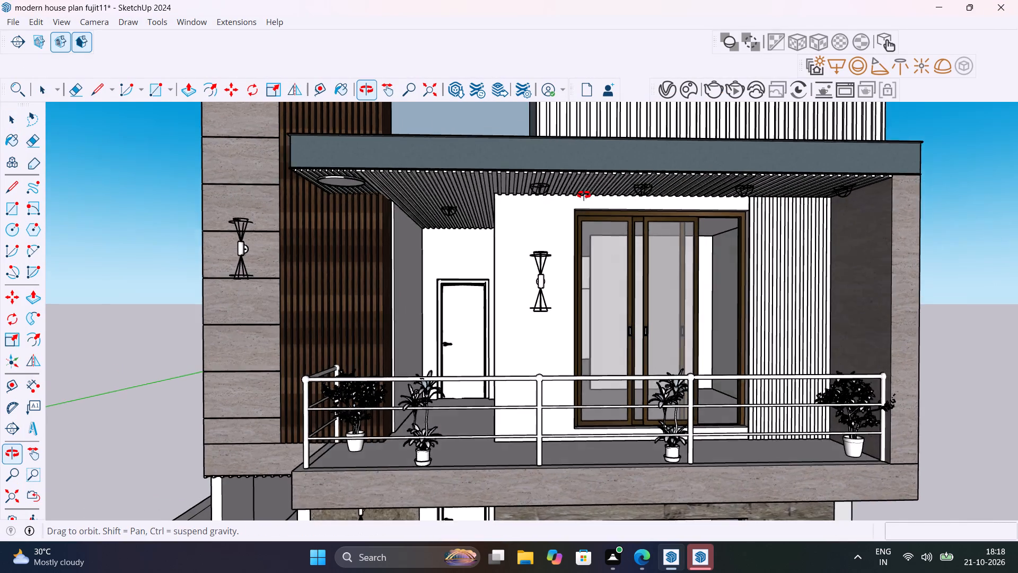
middle_click_drag(584, 195, 638, 158)
left_click(577, 176)
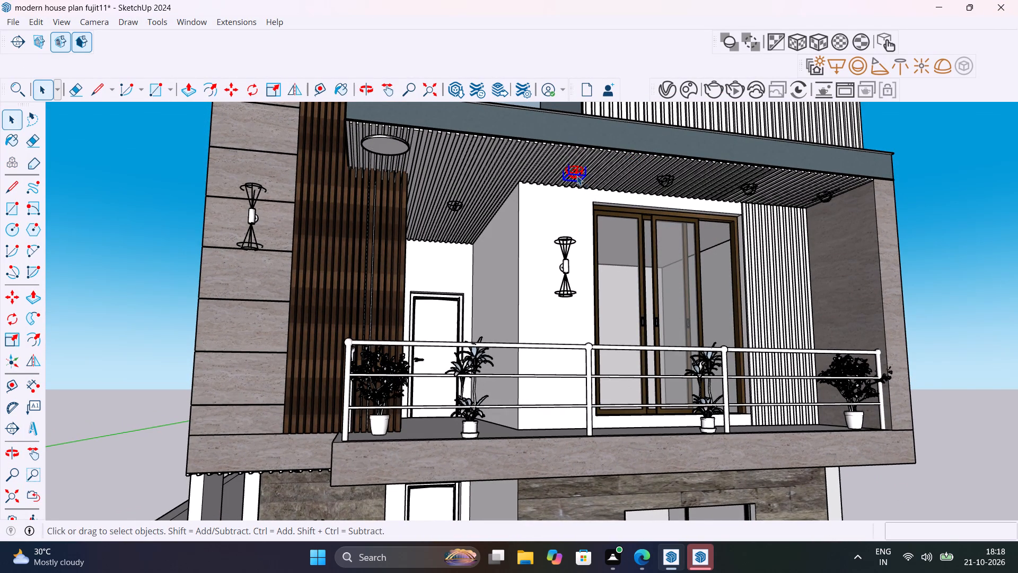
key("Delete")
left_click(666, 184)
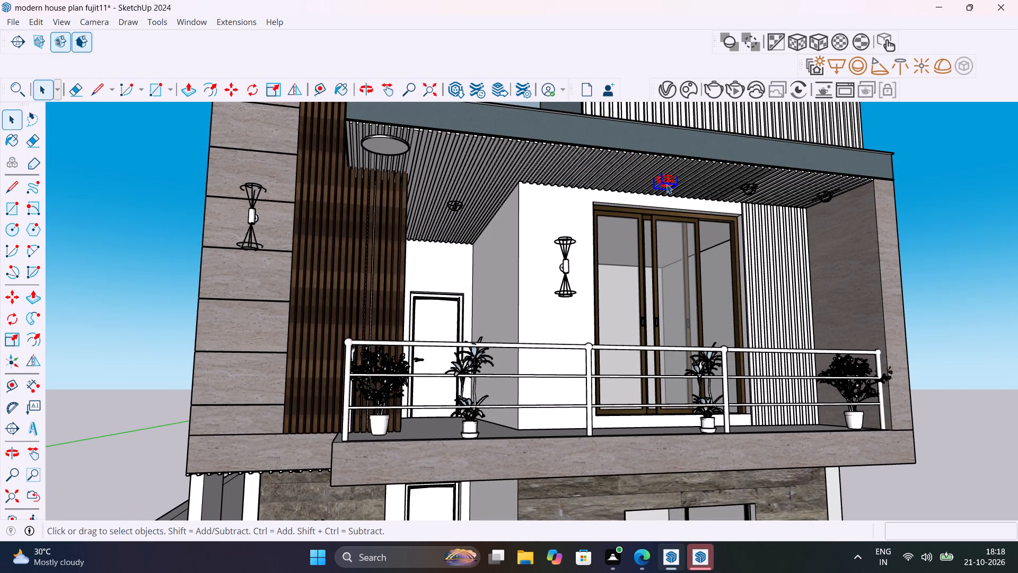
key("Delete")
left_click(747, 192)
key("Delete")
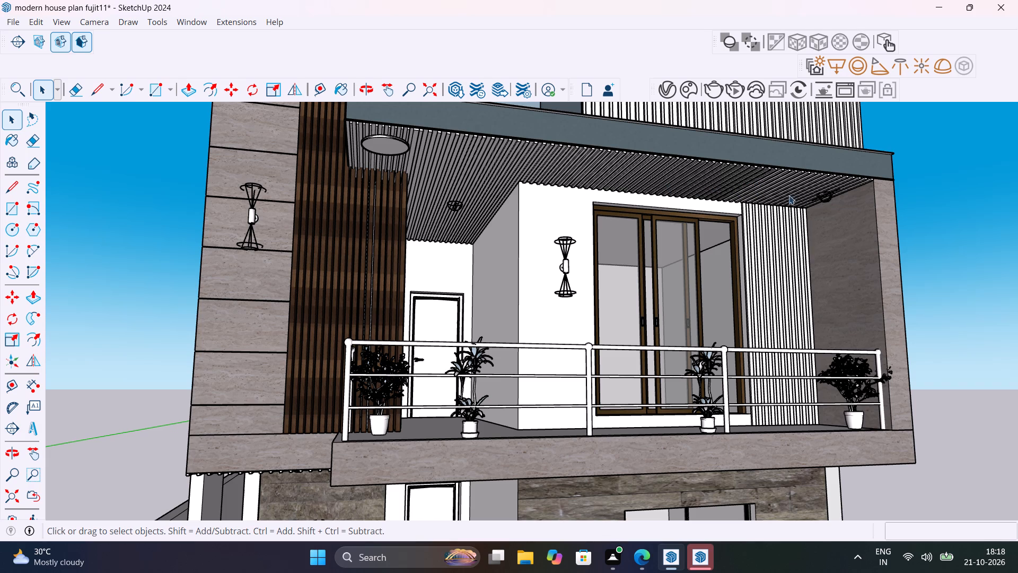
left_click(824, 198)
key("Delete")
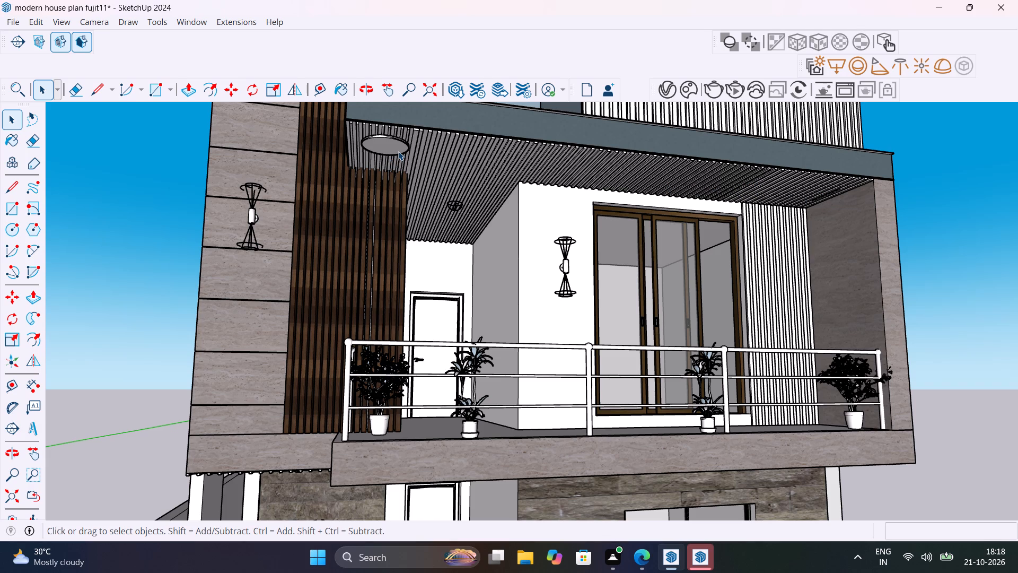
Copy the round light about 17' 4" along the red axis to the canopy's far end.
left_click(398, 152)
key("m")
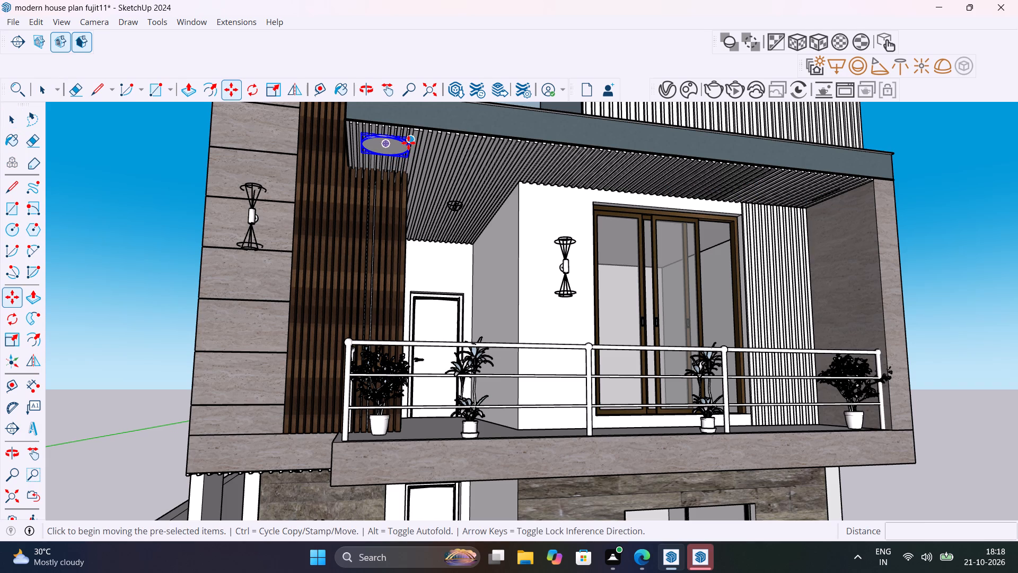
left_click(408, 141)
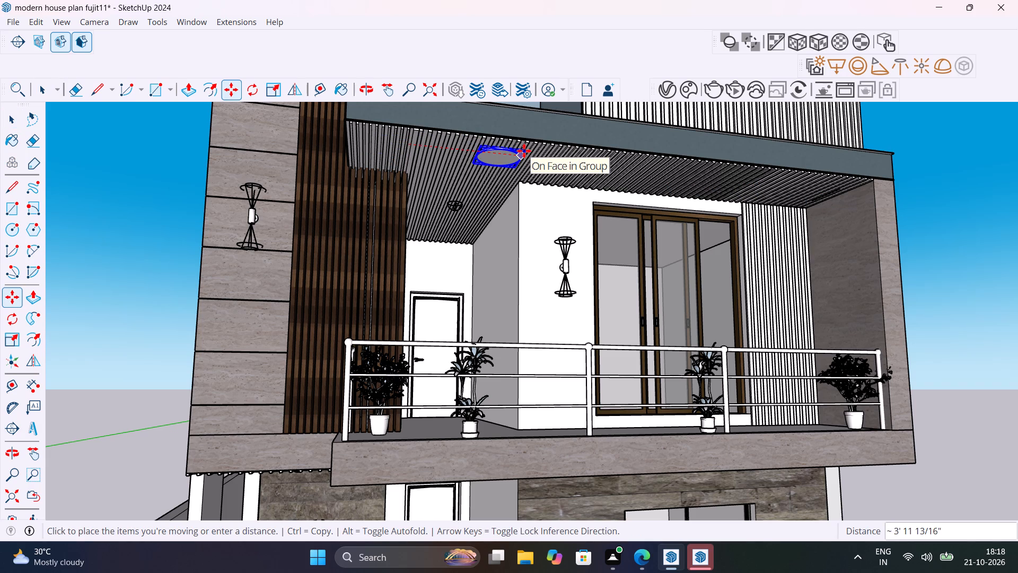
key("Up")
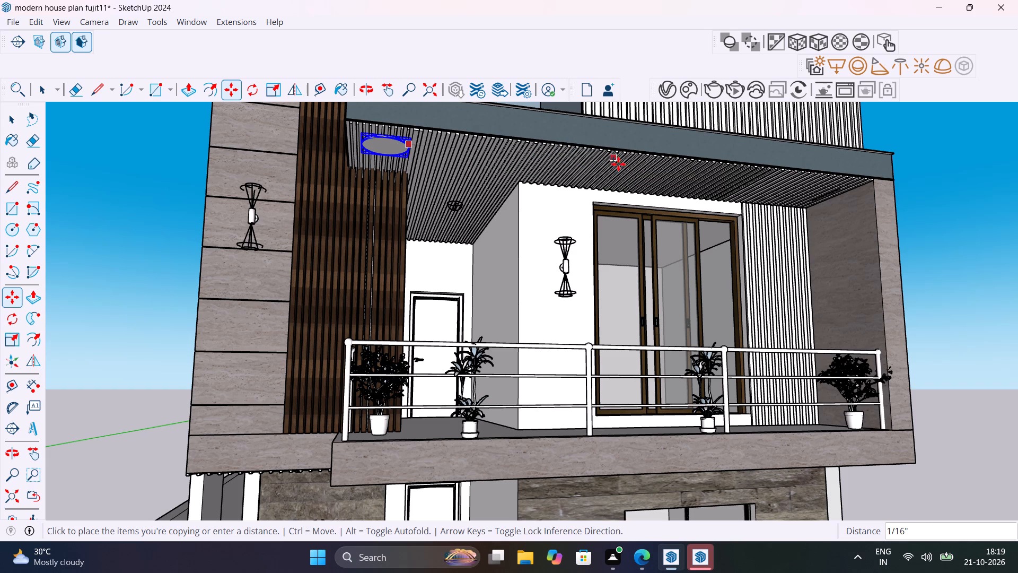
key("Right")
scroll(634, 169, "up", 3)
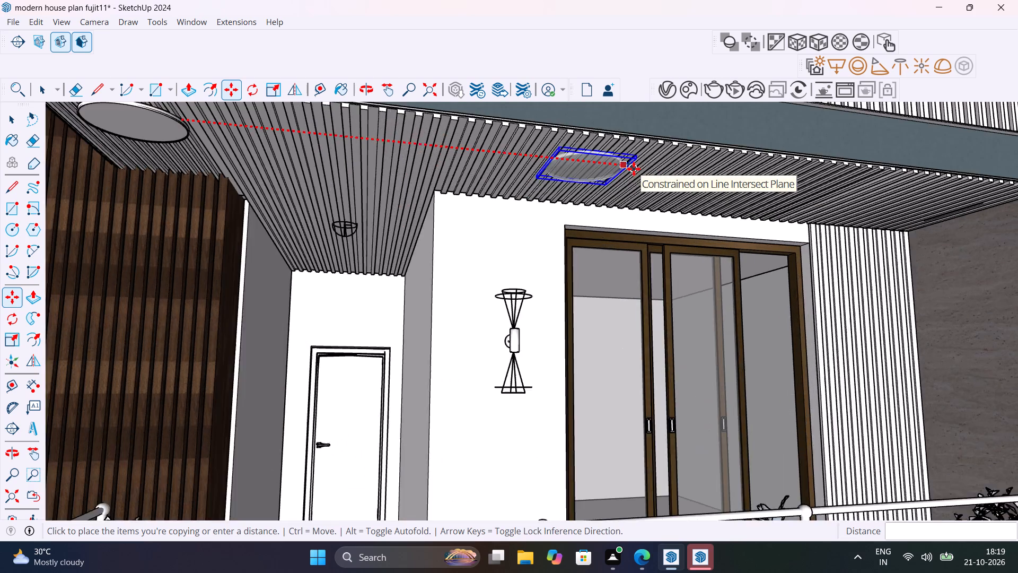
scroll(634, 169, "up", 6)
scroll(661, 171, "down", 5)
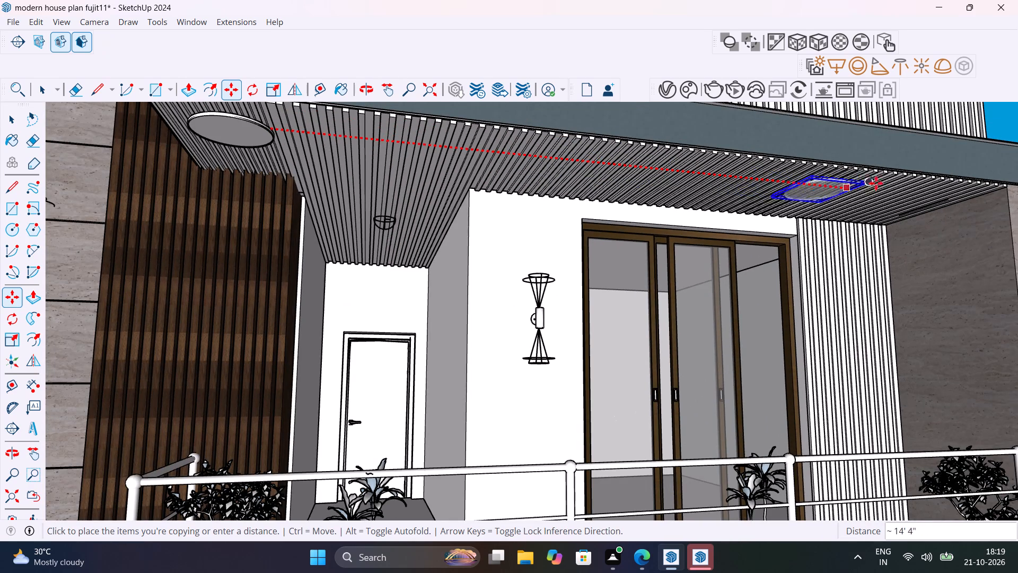
left_click(951, 195)
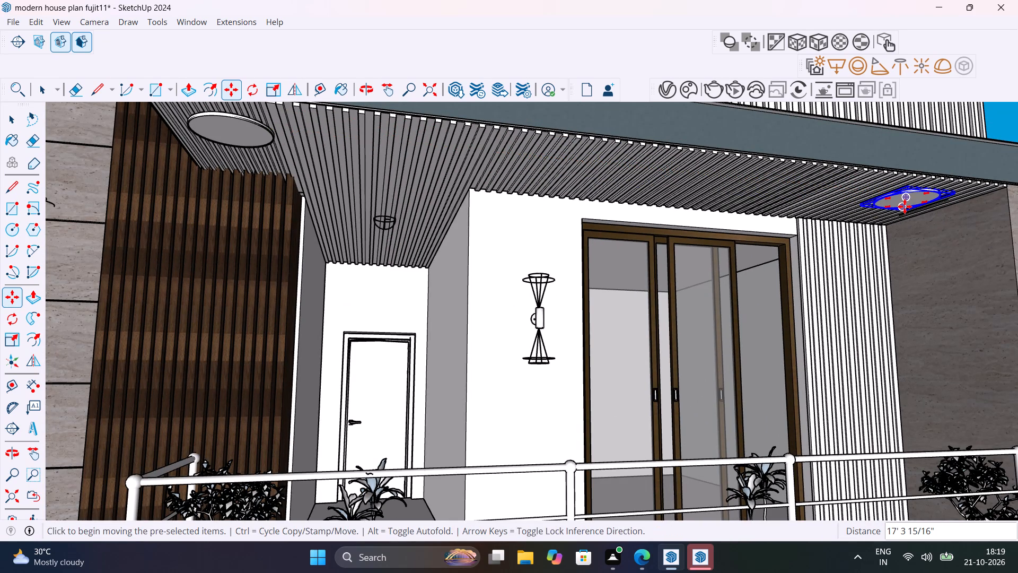
Copy the round light from the canopy's far end about 10' 5" back along the red axis, near the recess corner.
left_click(861, 209)
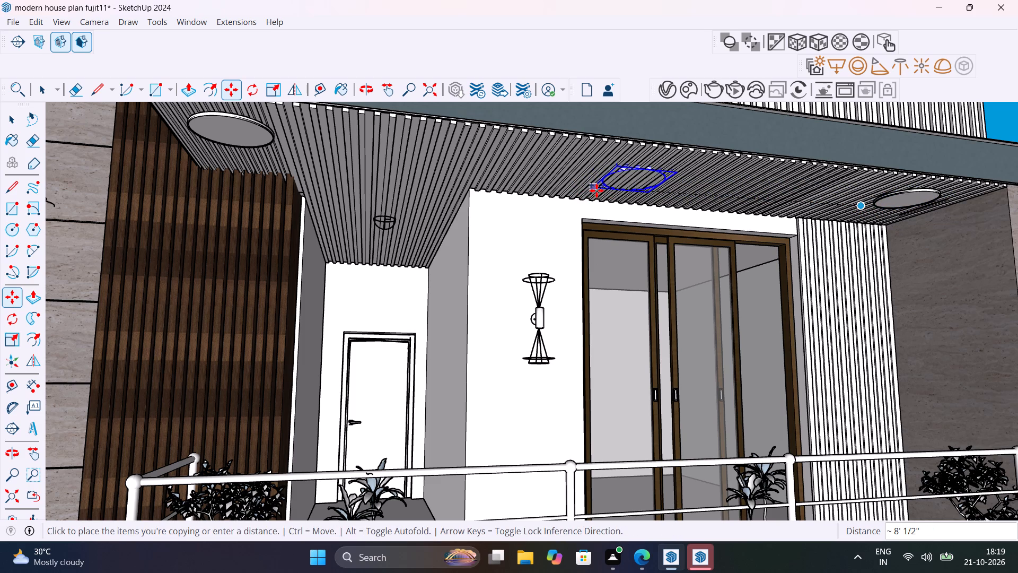
key("Left")
key("Right")
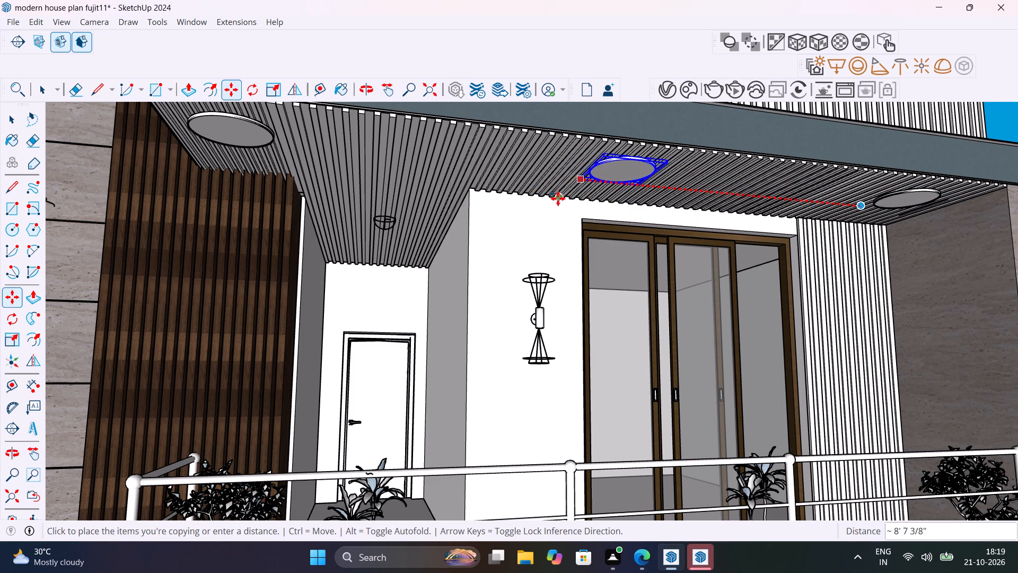
middle_click_drag(560, 199, 758, 206)
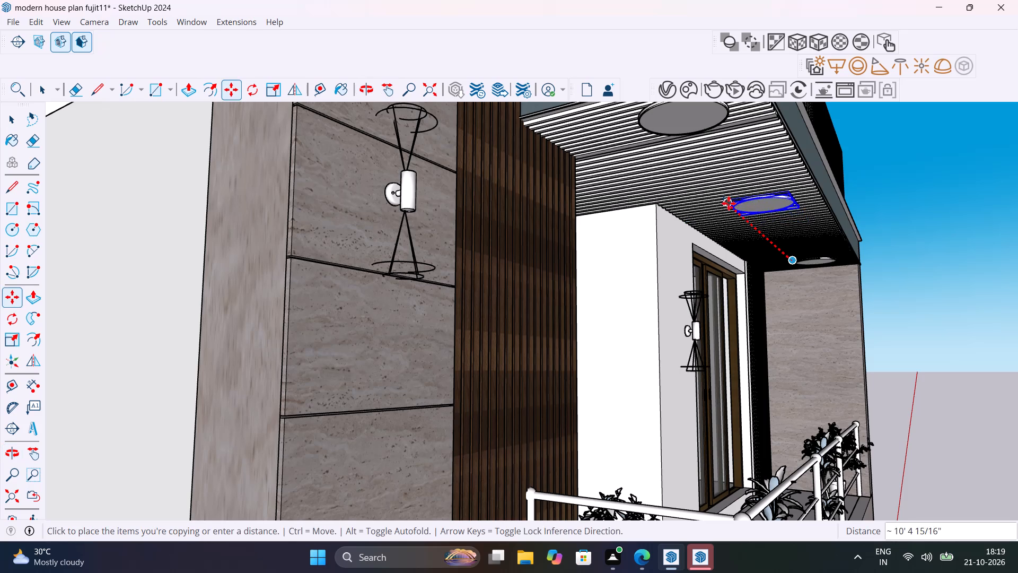
left_click(729, 203)
Copy that round light about 6' along the red axis to above the sliding door, then deselect it.
middle_click_drag(742, 205, 568, 224)
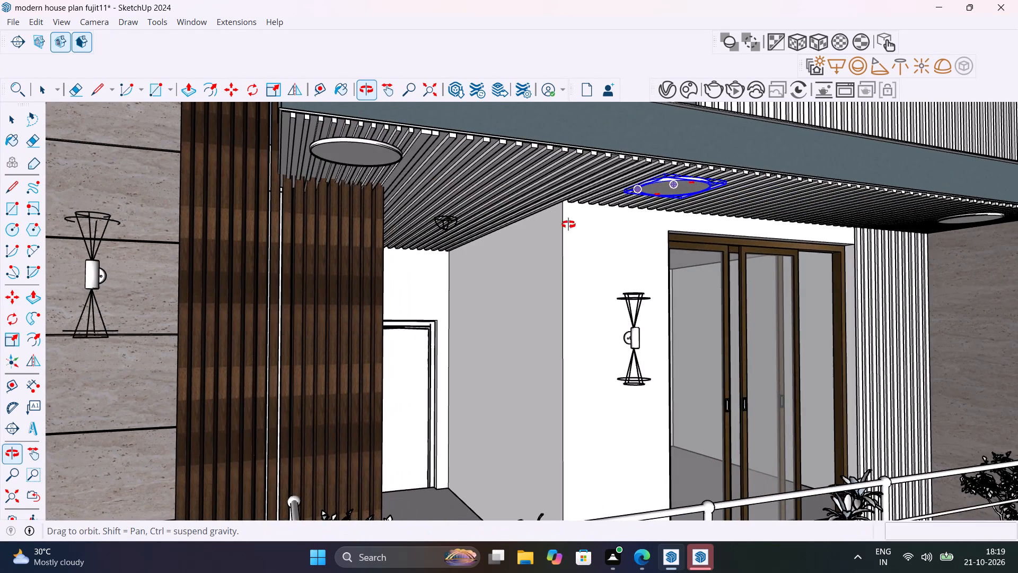
middle_click_drag(568, 224, 451, 199)
scroll(453, 202, "down", 9)
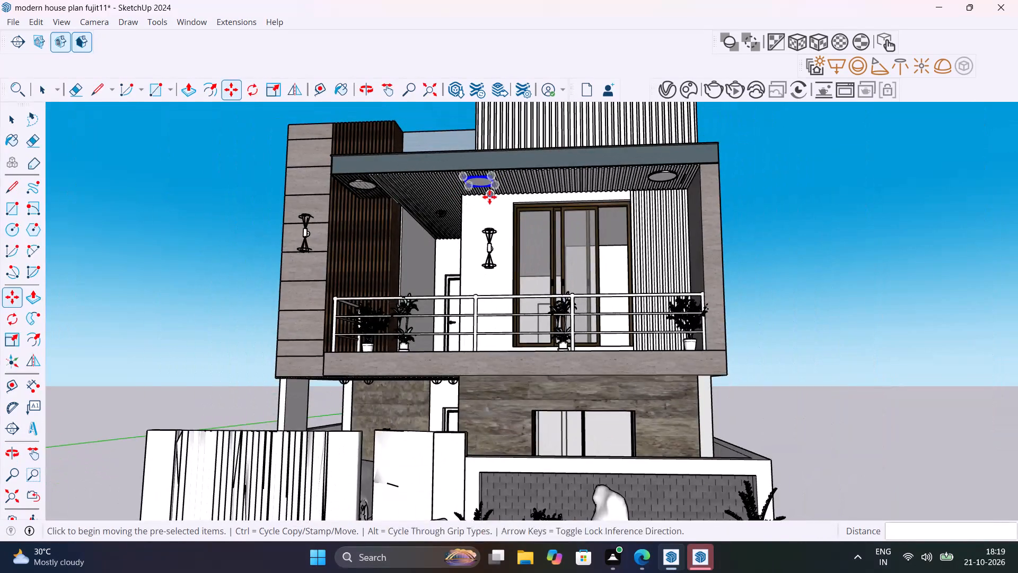
scroll(494, 193, "up", 11)
left_click(501, 173)
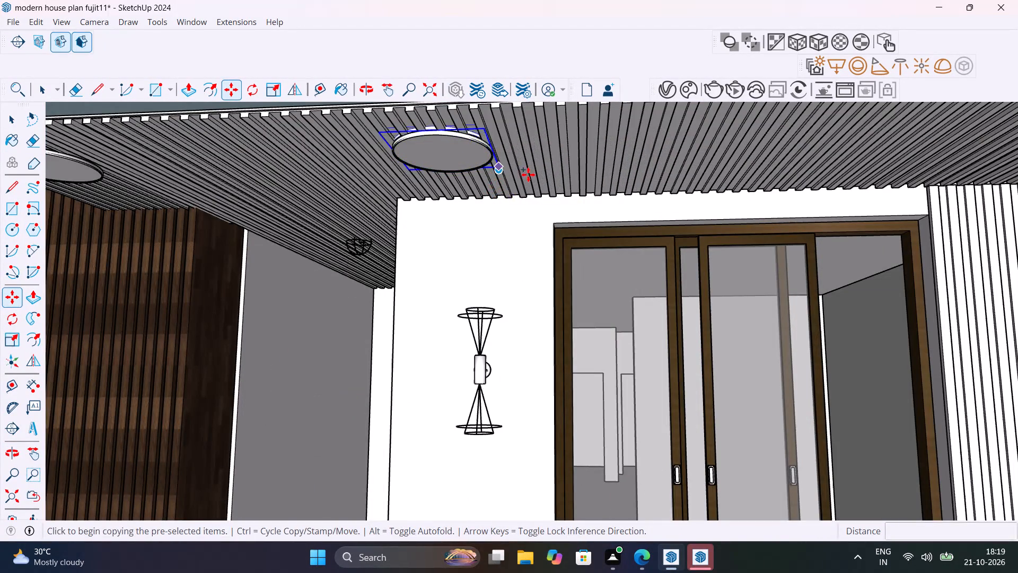
scroll(666, 176, "down", 7)
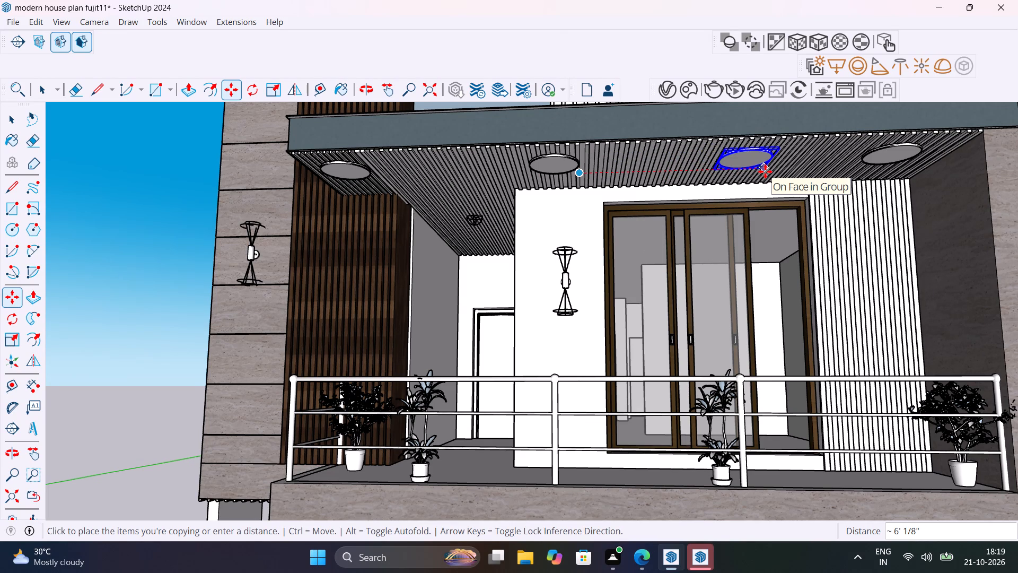
left_click(765, 171)
scroll(699, 205, "down", 12)
key("space")
left_click(837, 210)
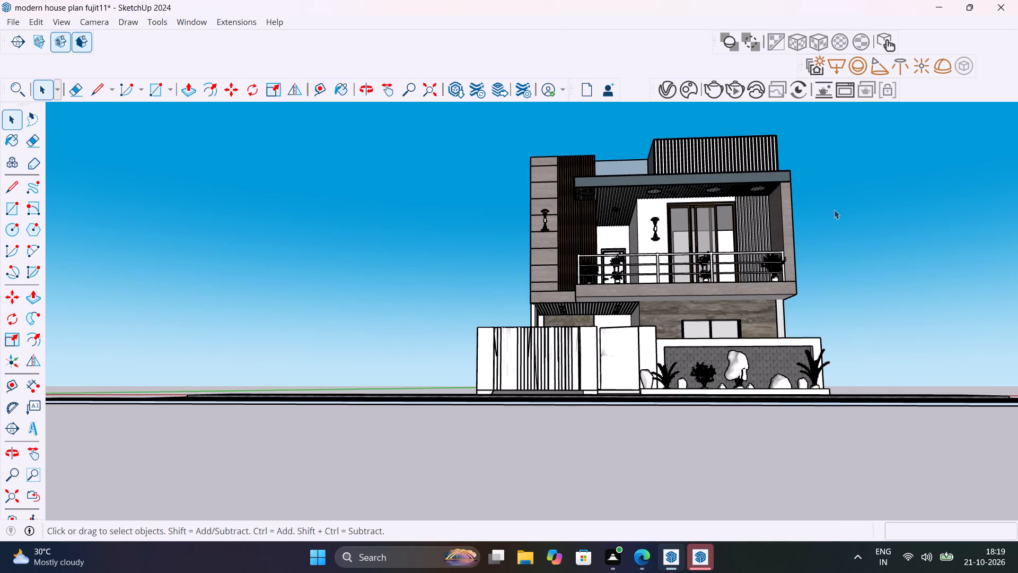
Scale down the round light beside the brown wood slats uniformly by a factor of about 0.59.
scroll(655, 190, "up", 10)
scroll(470, 195, "up", 10)
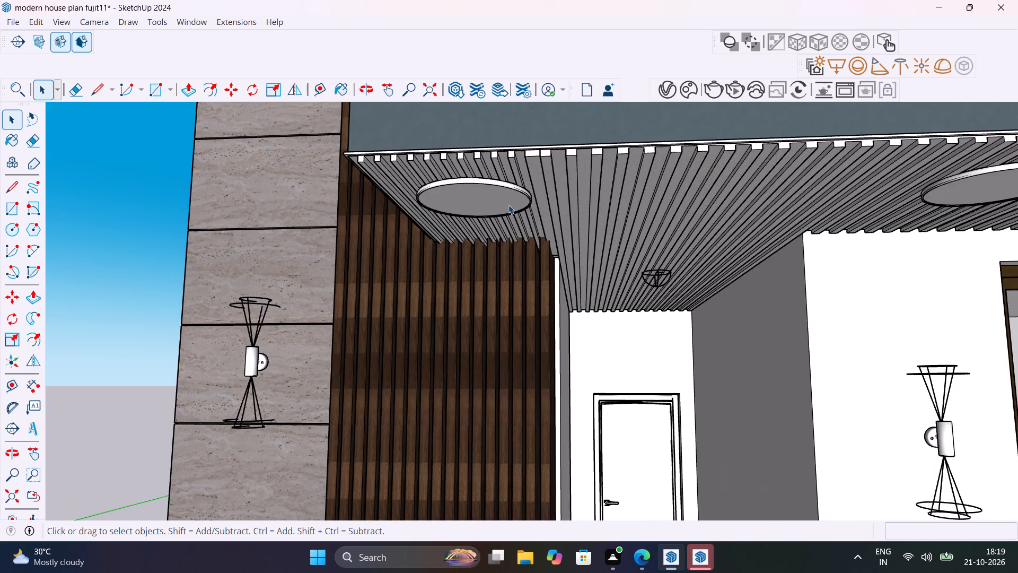
middle_click_drag(509, 203, 631, 217)
left_click(586, 205)
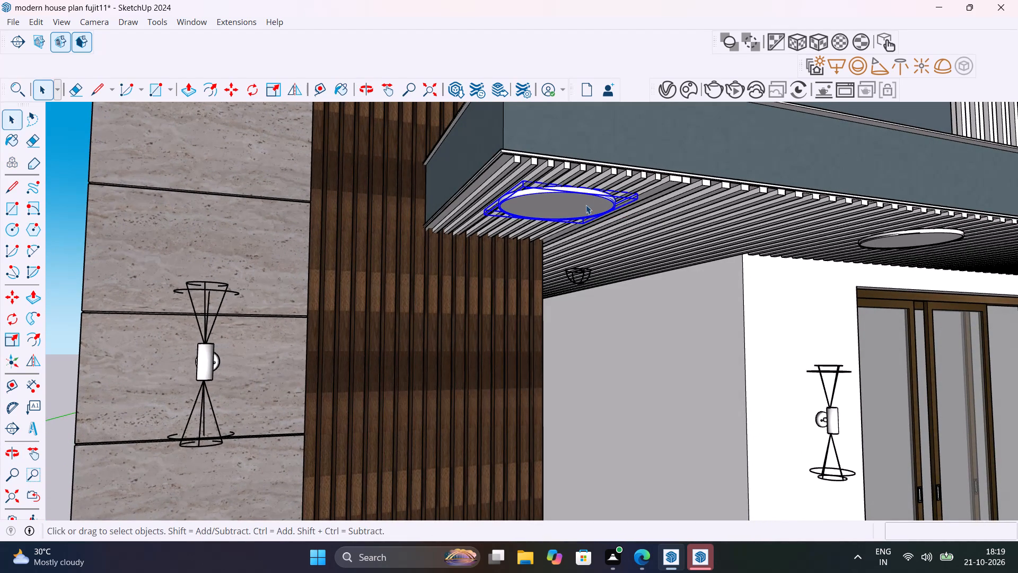
key("s")
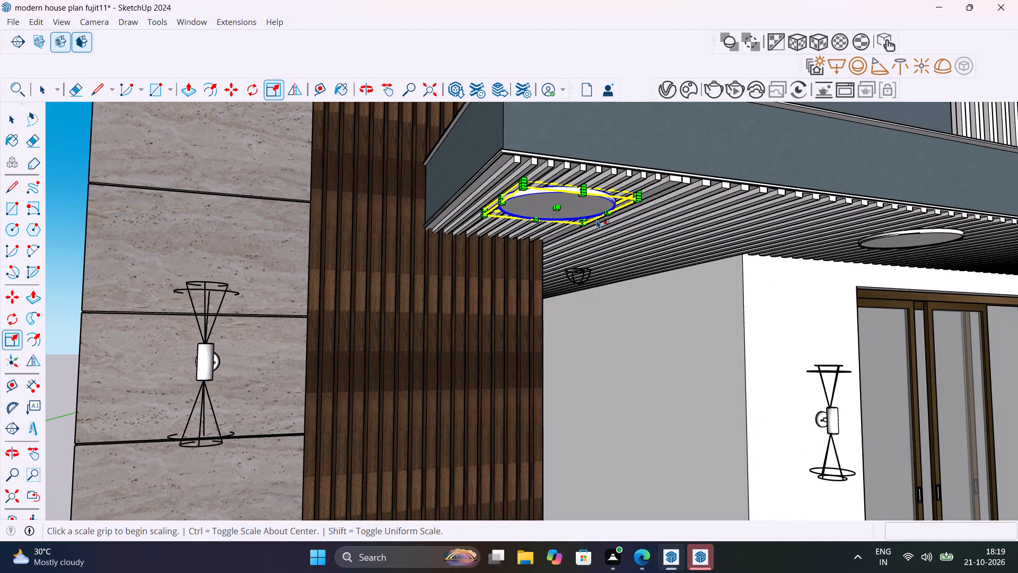
middle_click_drag(614, 202, 629, 102)
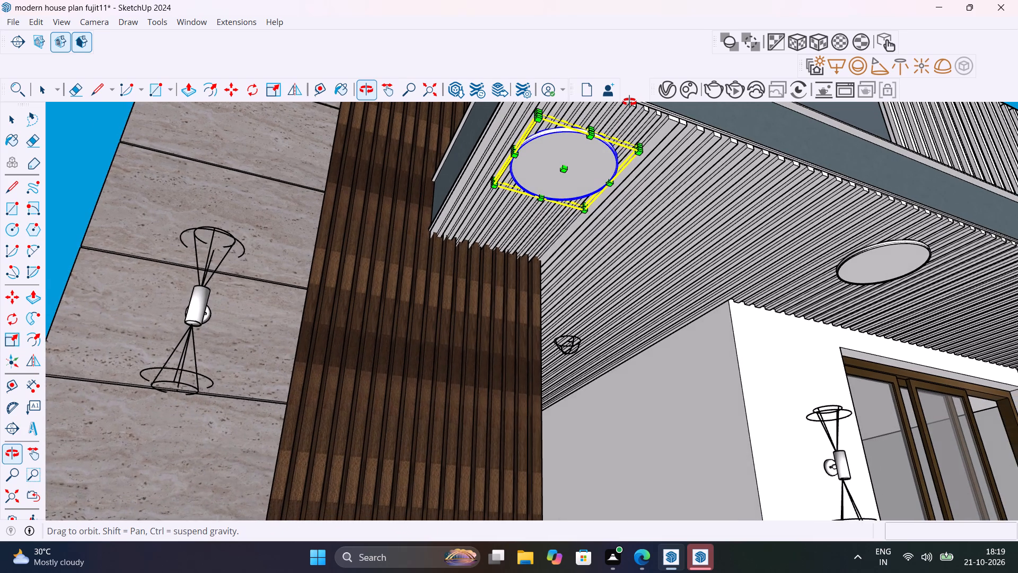
middle_click_drag(629, 102, 629, 123)
scroll(560, 127, "up", 10)
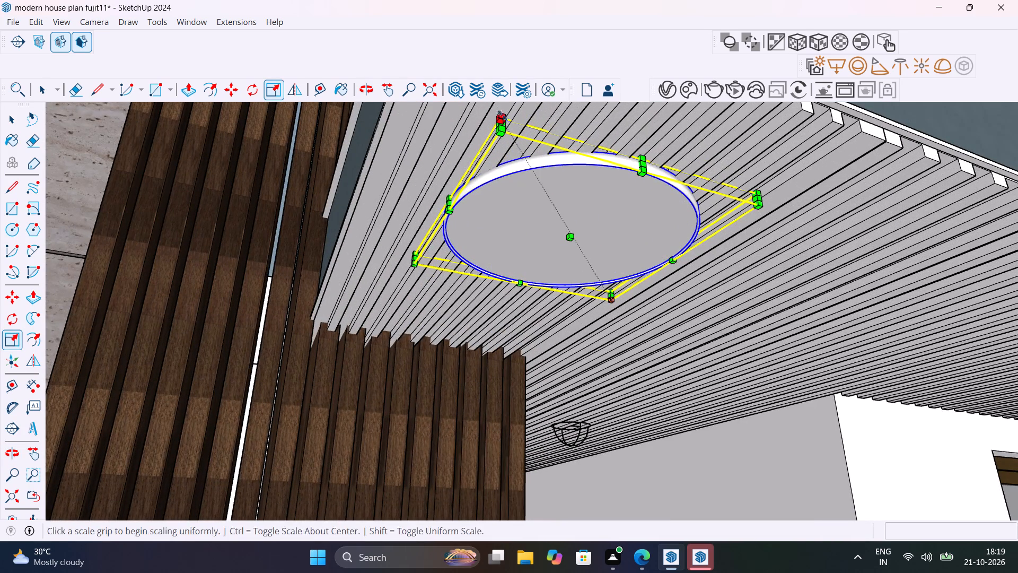
left_click(502, 115)
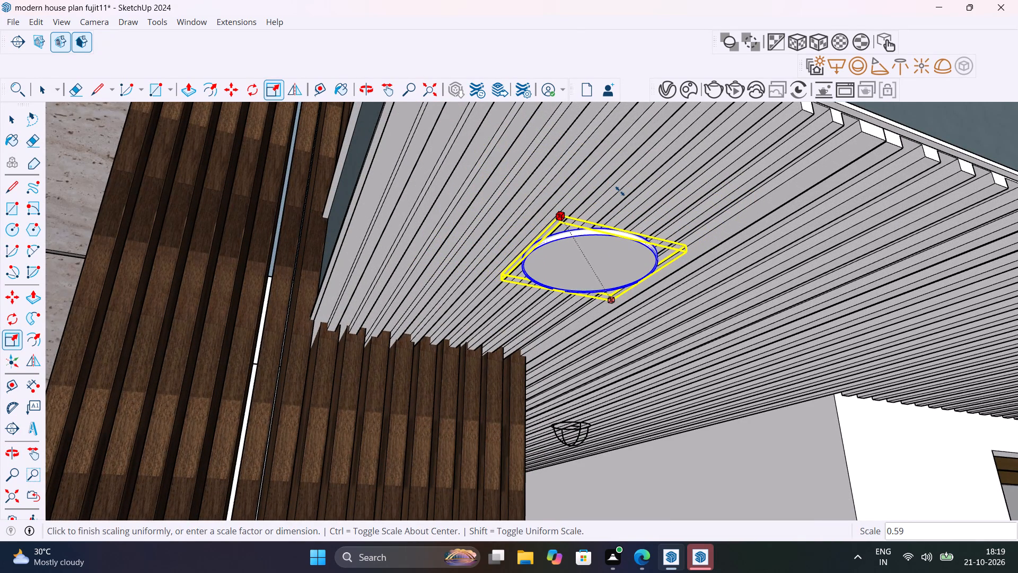
left_click(620, 191)
scroll(573, 222, "down", 7)
key("space")
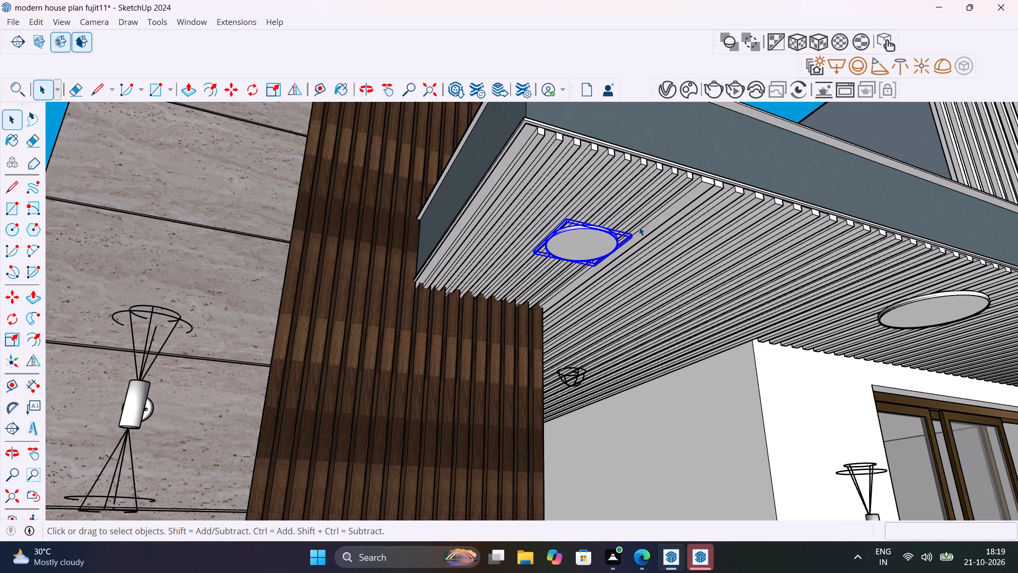
Scale the second round light, near the recess corner, uniformly by 0.59.
middle_click_drag(640, 226, 269, 186, "shift")
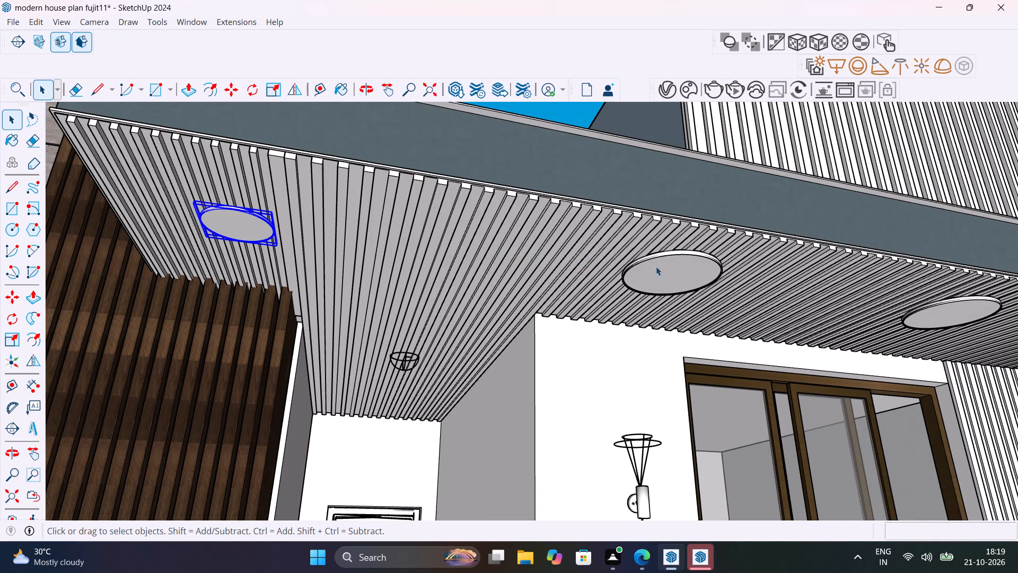
left_click(666, 271)
key("s")
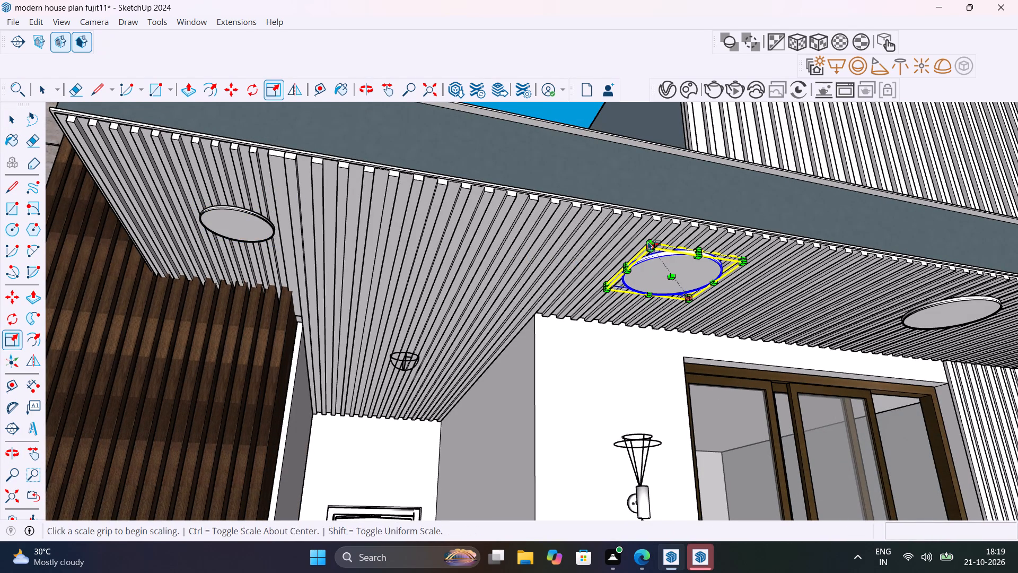
left_click(649, 239)
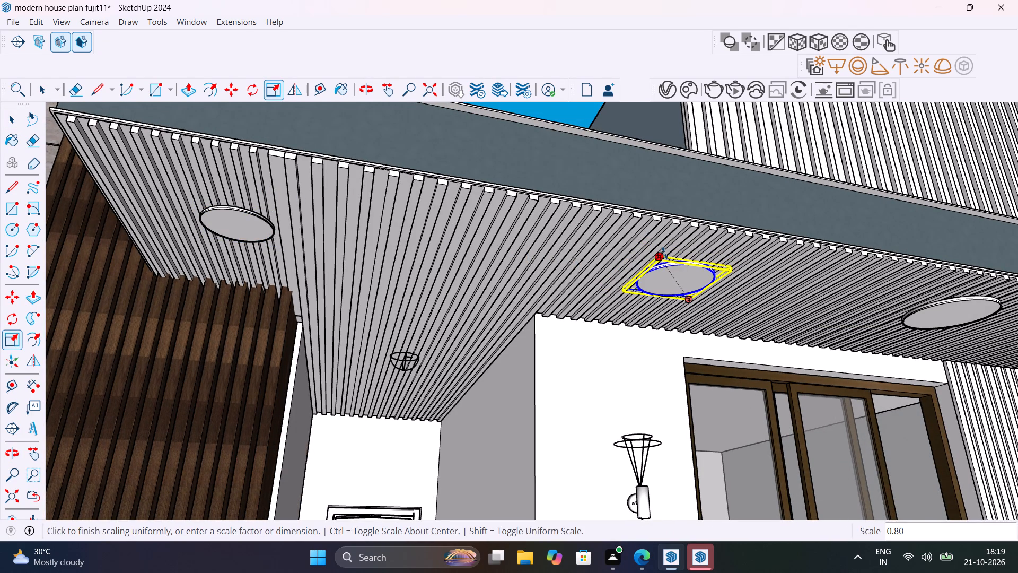
type("0.59")
key("Return")
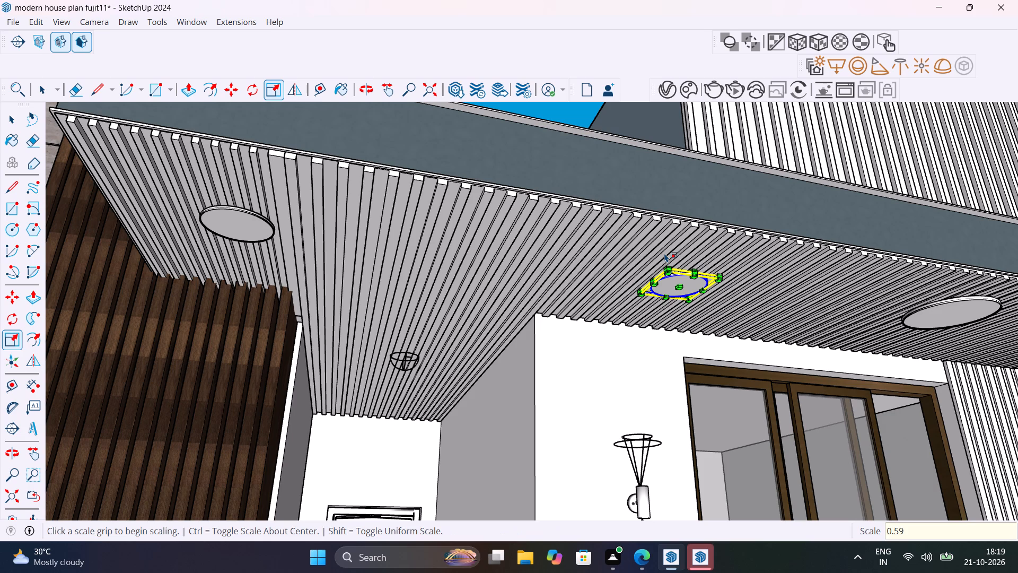
scroll(725, 305, "down", 1, "shift")
middle_click_drag(721, 302, 513, 232, "shift")
key("space")
Scale the third round light, above the sliding door, uniformly by 0.59.
left_click(728, 235)
key("s")
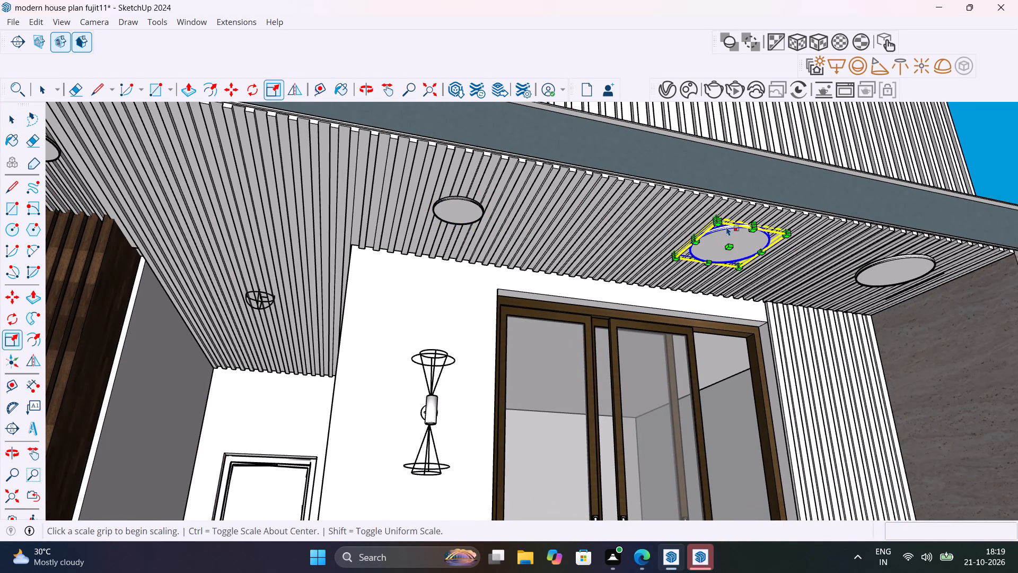
scroll(721, 213, "up", 9)
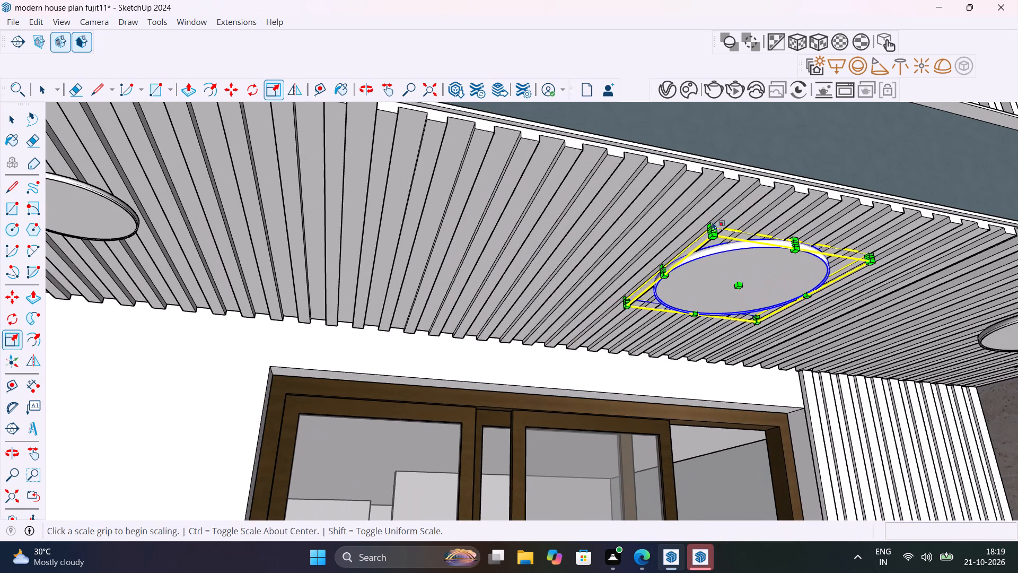
left_click(712, 224)
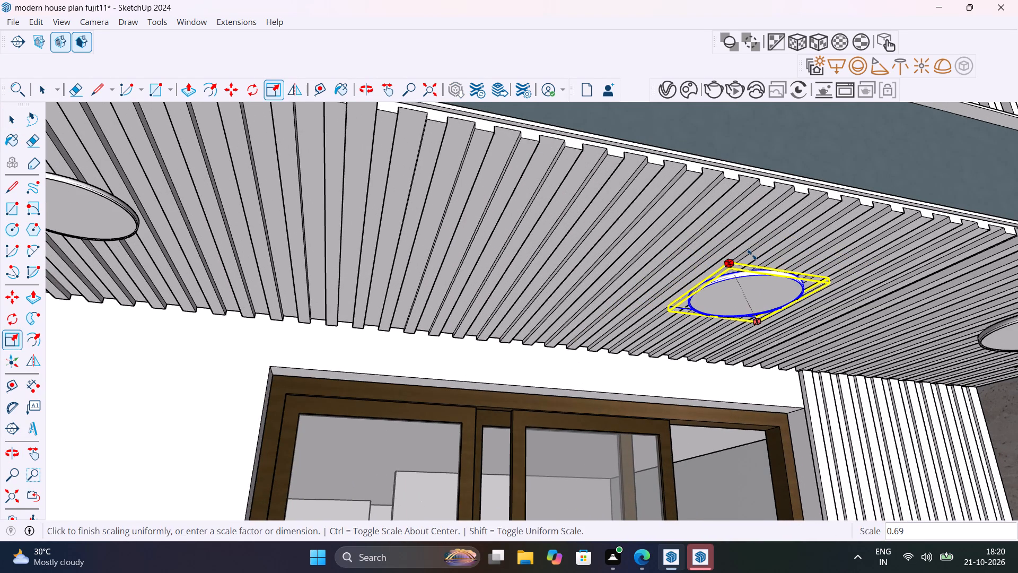
type("0.59")
key("Return")
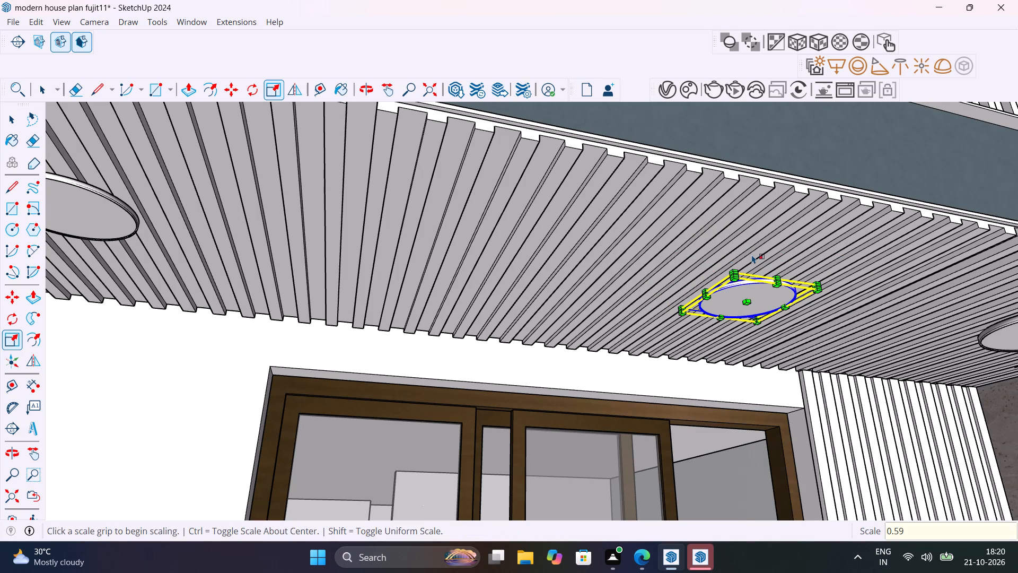
key("space")
Scale the round light at the canopy's far end uniformly by 0.59 and deselect it.
scroll(752, 255, "down", 12)
scroll(753, 261, "down", 1, "shift")
middle_click_drag(740, 259, 592, 267, "shift")
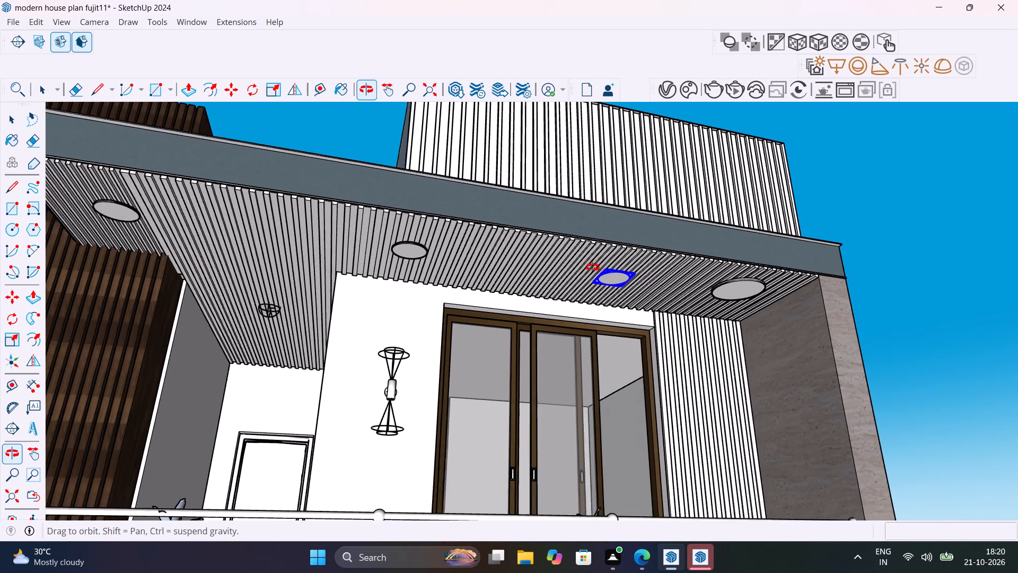
middle_click_drag(592, 267, 591, 267, "shift")
left_click(740, 286)
scroll(740, 286, "up", 10)
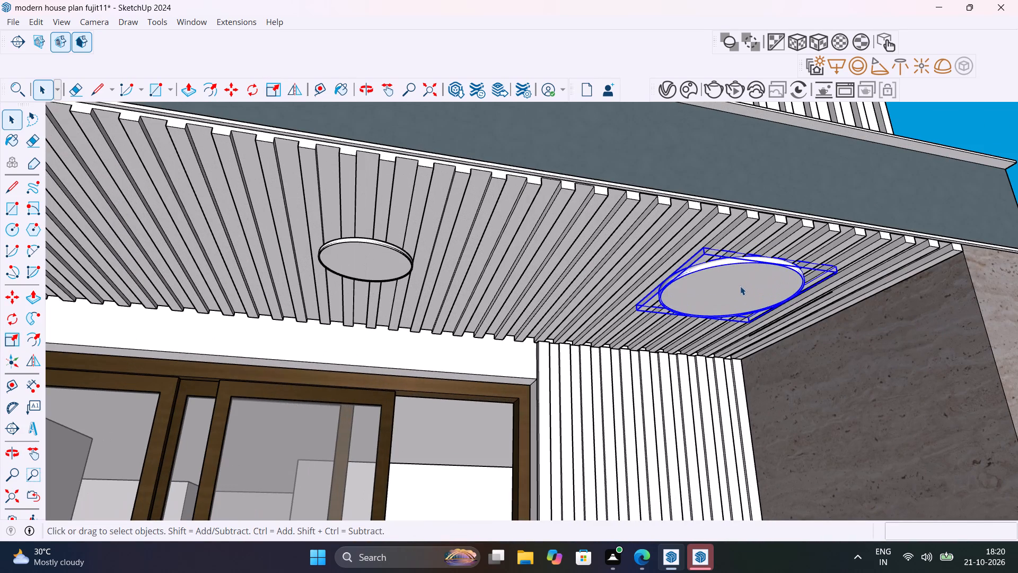
key("s")
left_click(705, 242)
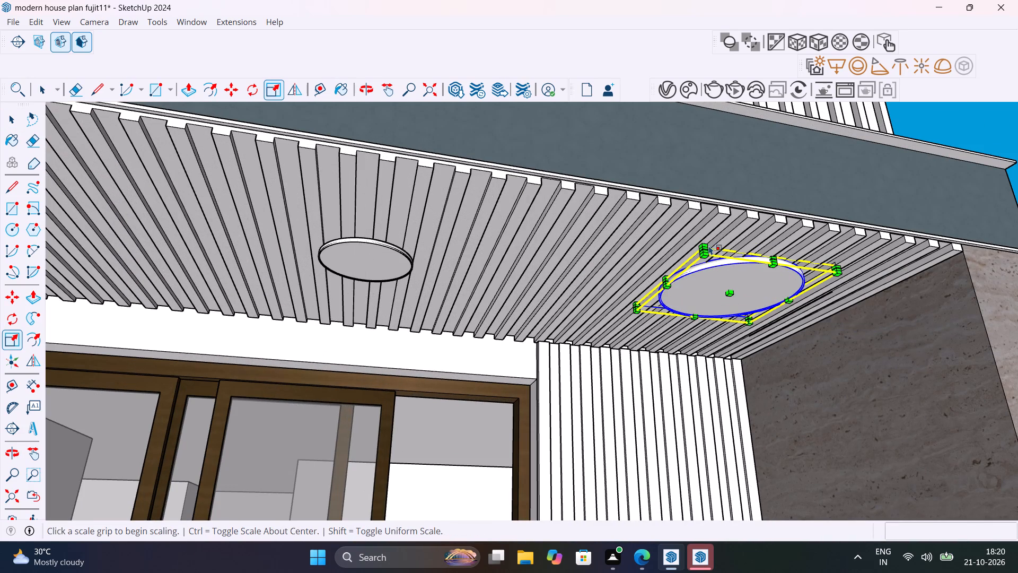
left_click(703, 243)
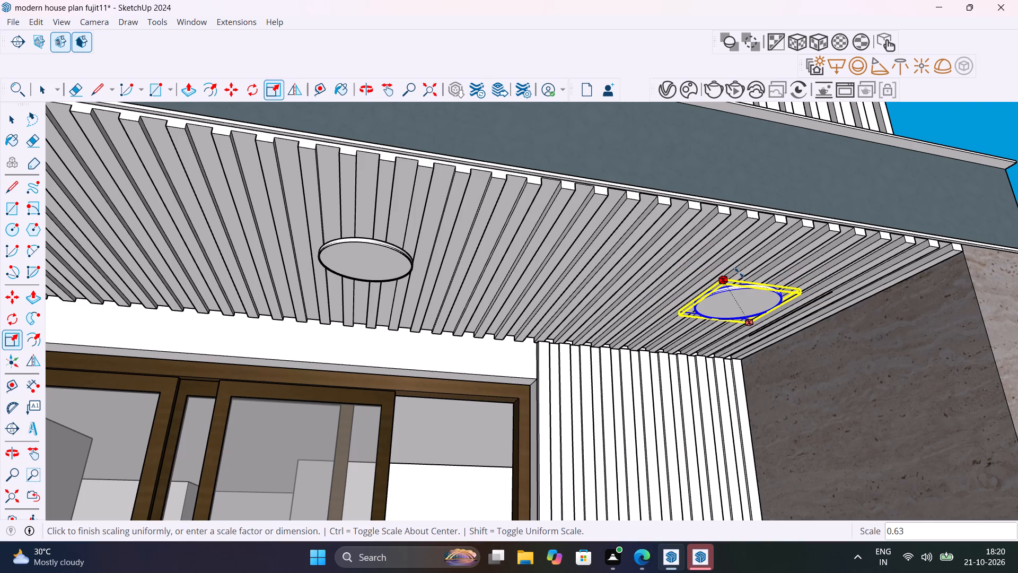
type("0.59")
key("Return")
key("space")
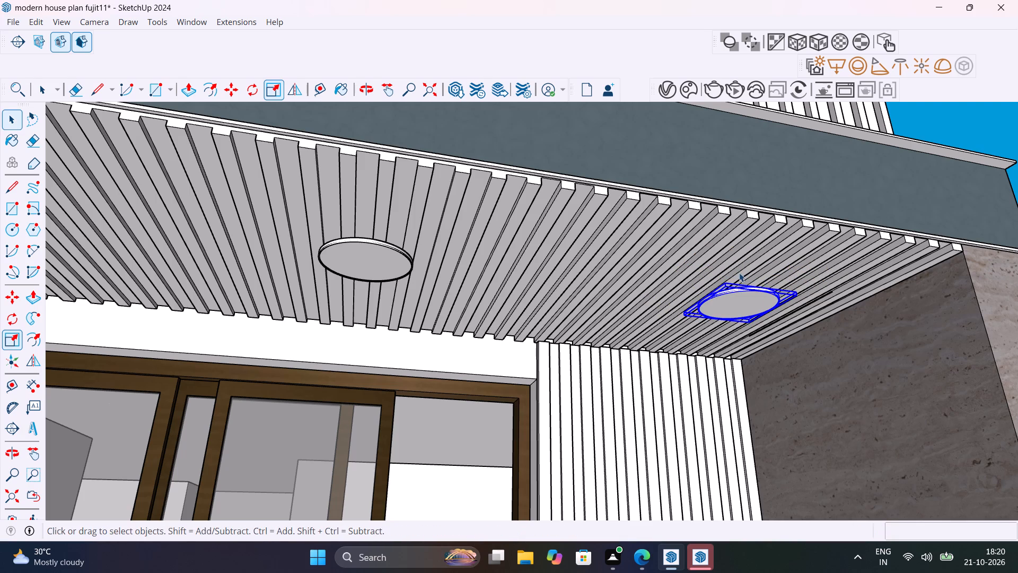
scroll(799, 572, "down", 3)
scroll(724, 419, "down", 5)
left_click(950, 319)
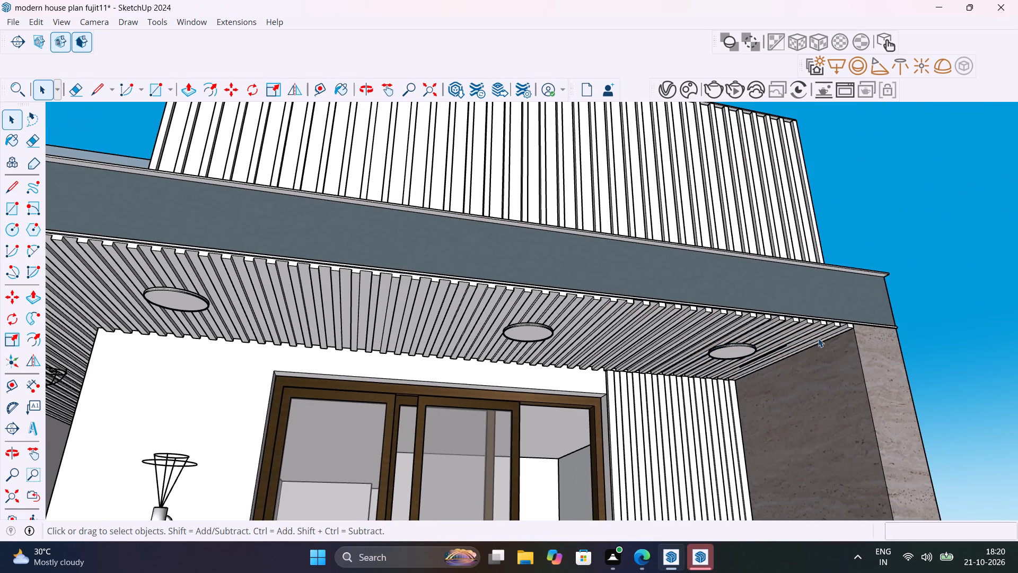
Delete the remaining dome ceiling light in the recess above the entrance door.
middle_click_drag(551, 379, 854, 349, "shift")
scroll(502, 318, "down", 5)
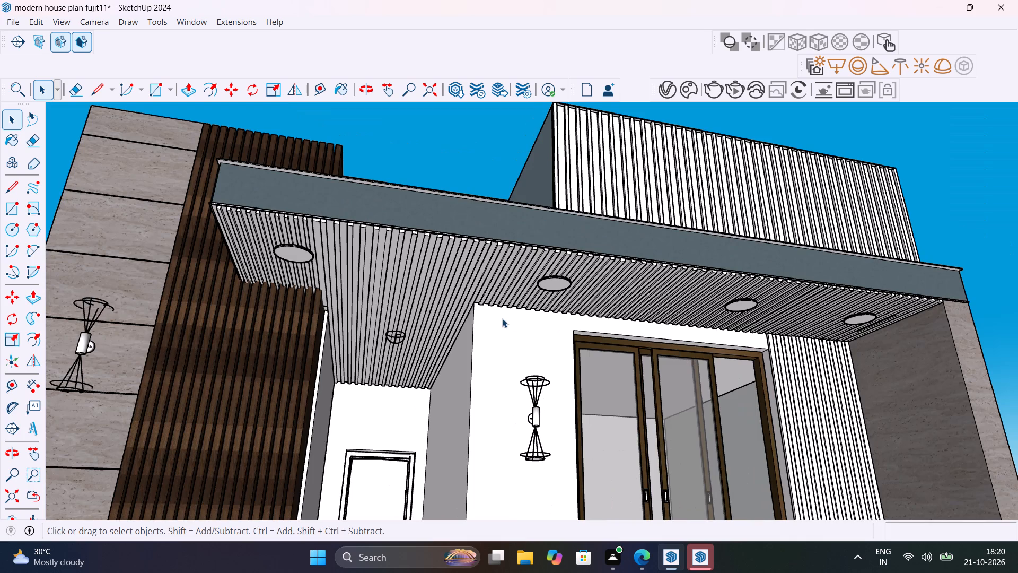
middle_click_drag(536, 335, 626, 345)
left_click(487, 390)
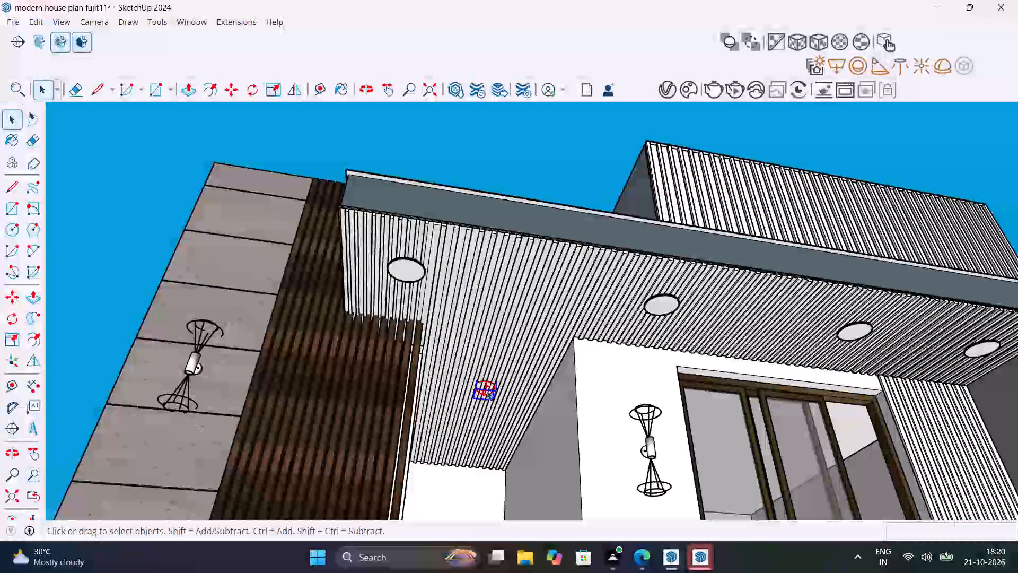
key("Delete")
Copy the round light beside the wood slats about 5' 7" to the recess ceiling in front of the entrance door, and deselect it.
left_click(412, 276)
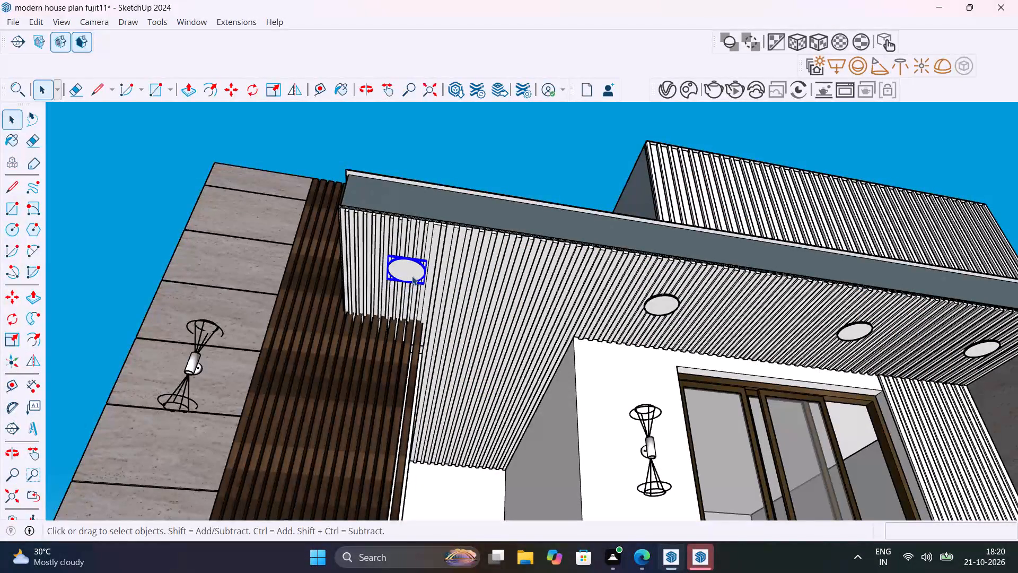
key("m")
left_click(424, 289)
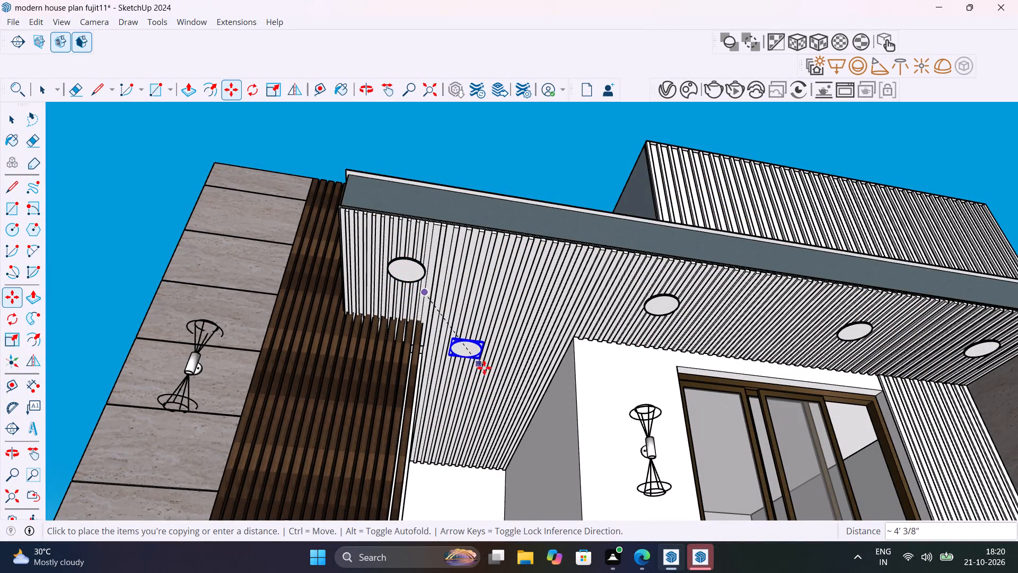
scroll(494, 386, "up", 9)
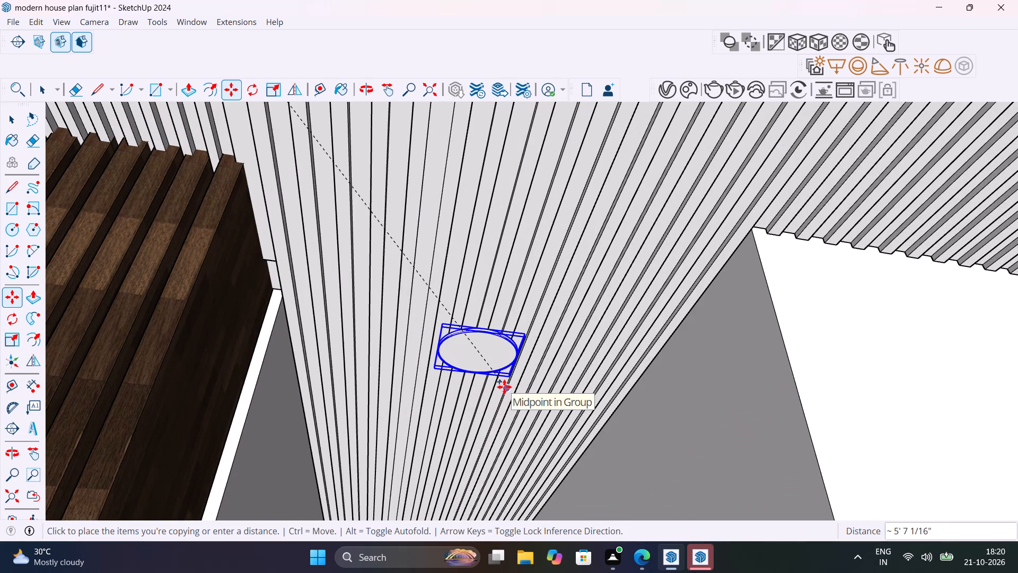
left_click(504, 387)
scroll(496, 385, "down", 13)
key("space")
scroll(496, 386, "down", 7)
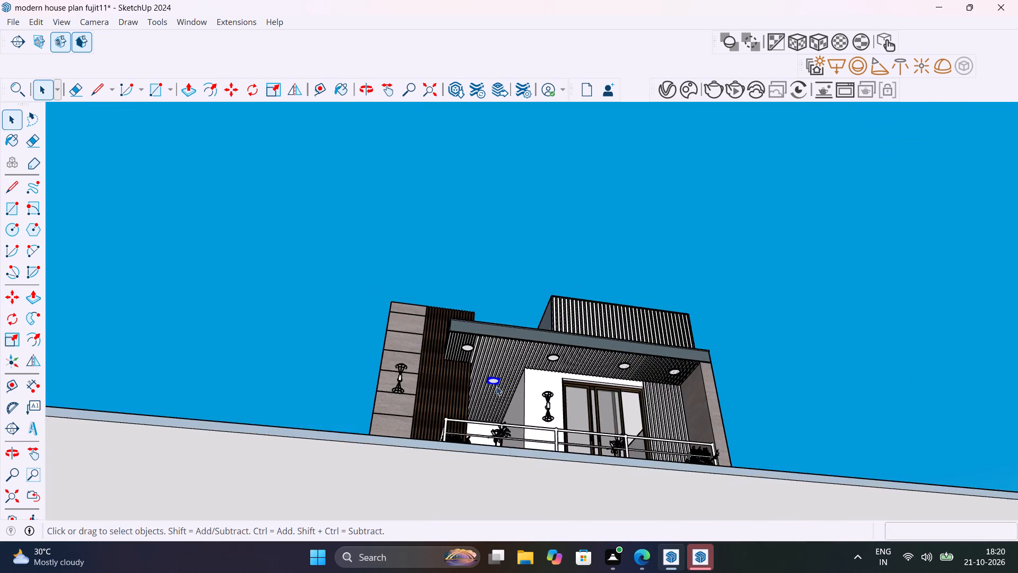
middle_click_drag(528, 394, 547, 460)
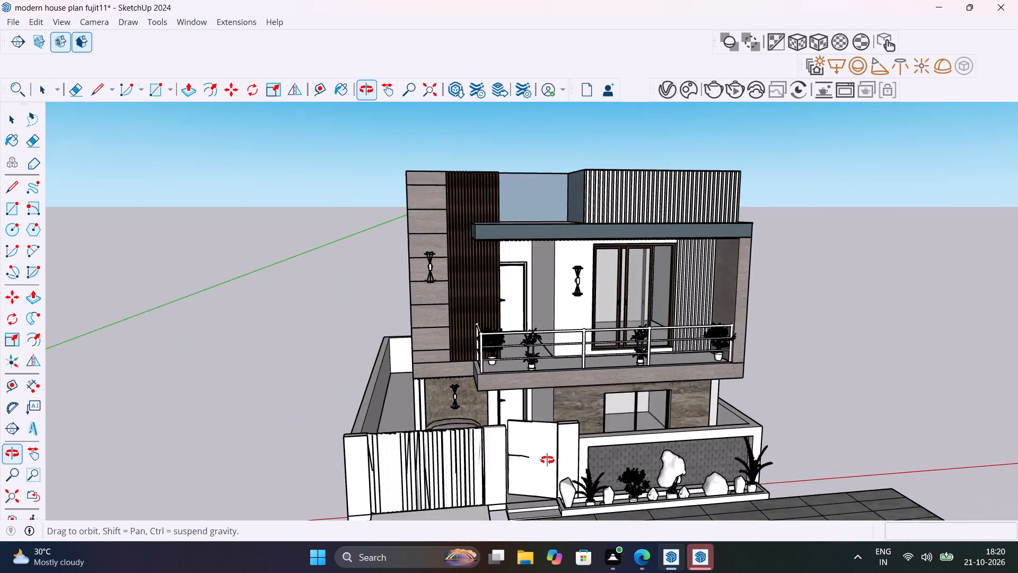
middle_click_drag(547, 460, 523, 384)
left_click(815, 343)
Render the full front elevation with the resized round canopy lights.
middle_click_drag(618, 347, 576, 322, "shift")
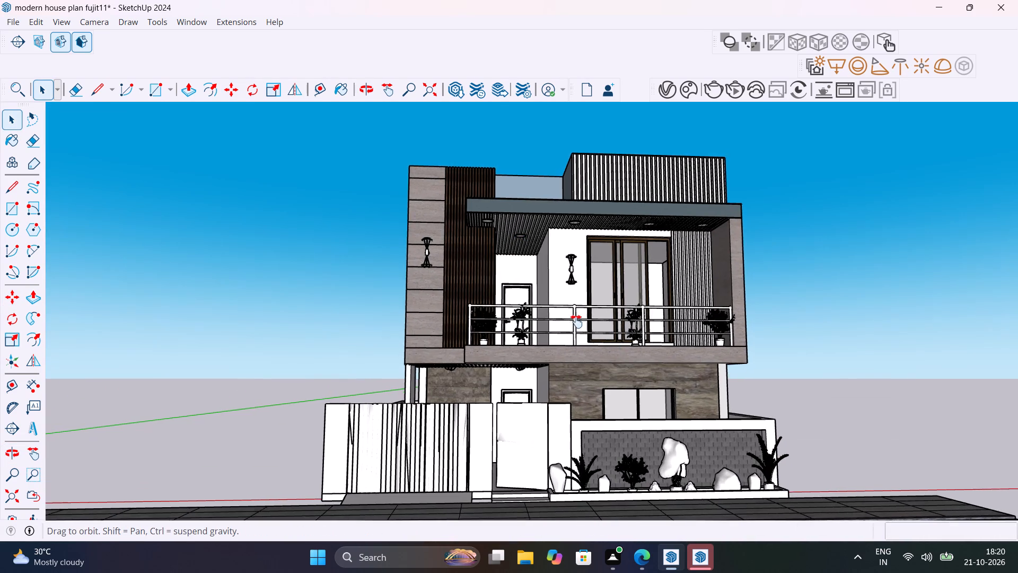
middle_click_drag(576, 322, 599, 348, "shift")
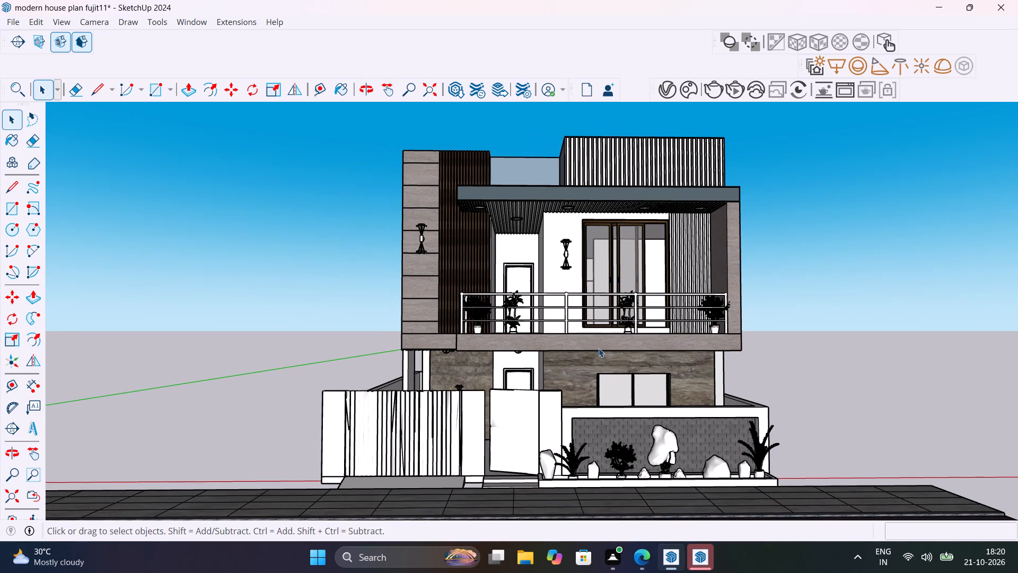
left_click(719, 91)
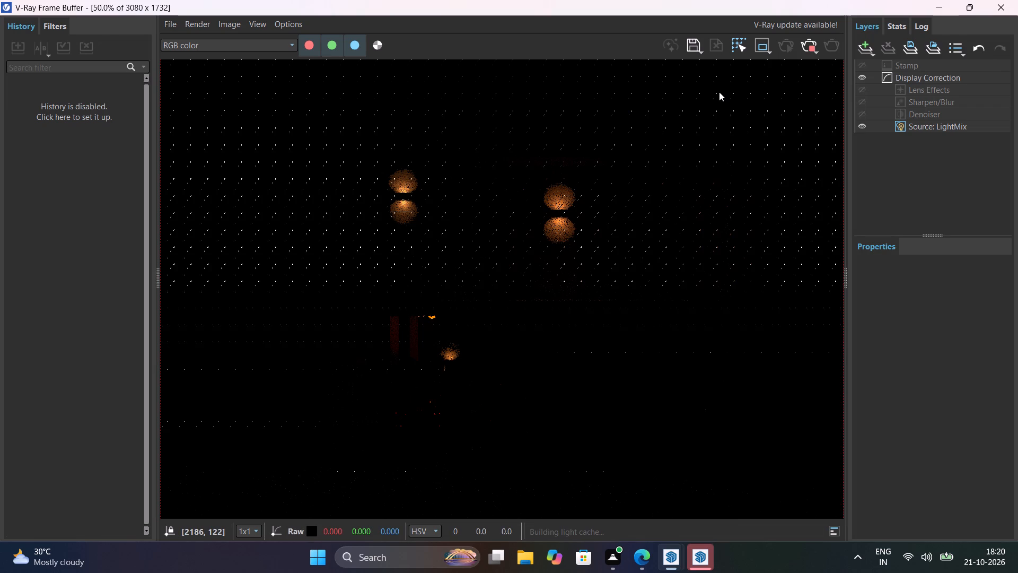
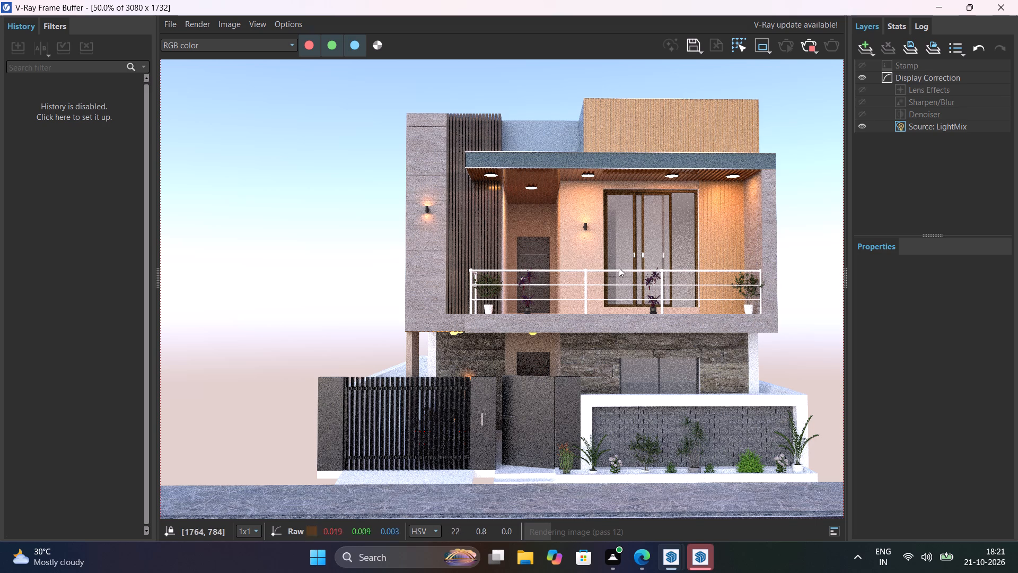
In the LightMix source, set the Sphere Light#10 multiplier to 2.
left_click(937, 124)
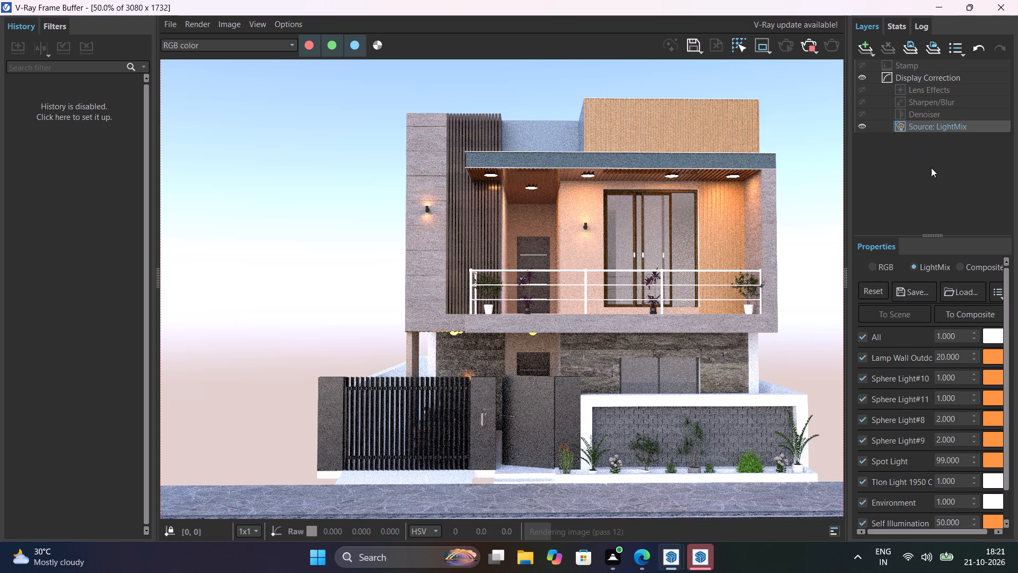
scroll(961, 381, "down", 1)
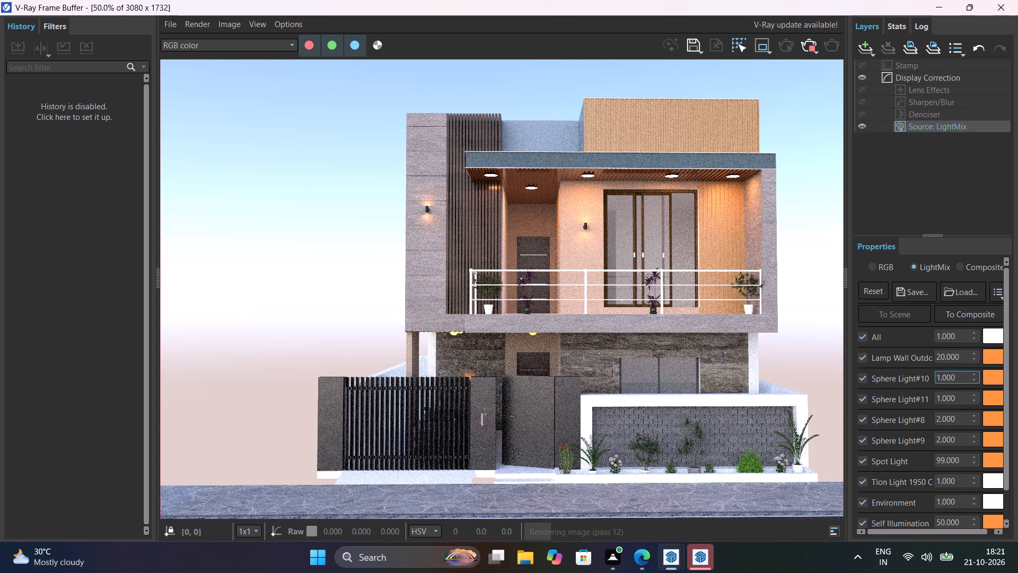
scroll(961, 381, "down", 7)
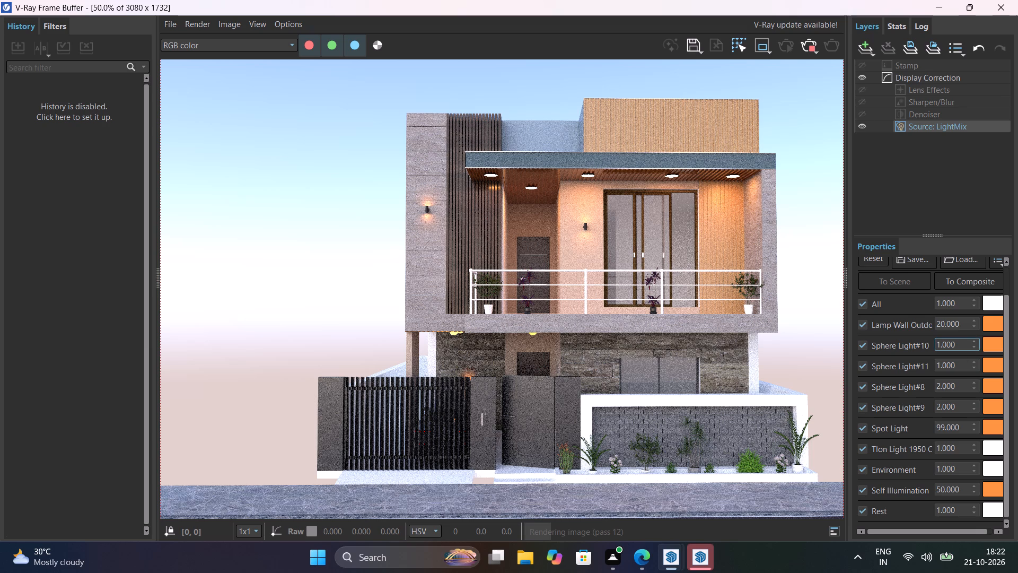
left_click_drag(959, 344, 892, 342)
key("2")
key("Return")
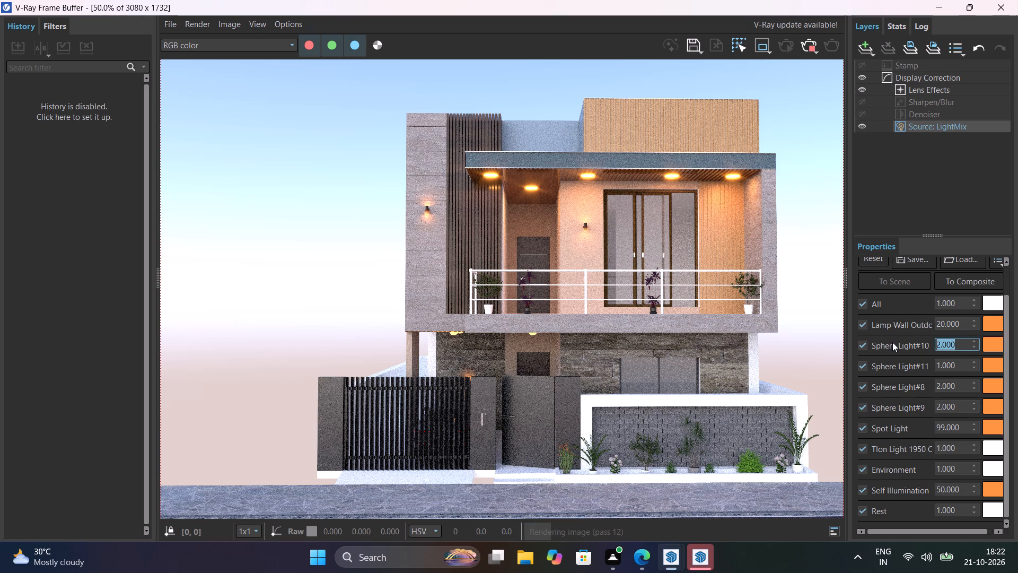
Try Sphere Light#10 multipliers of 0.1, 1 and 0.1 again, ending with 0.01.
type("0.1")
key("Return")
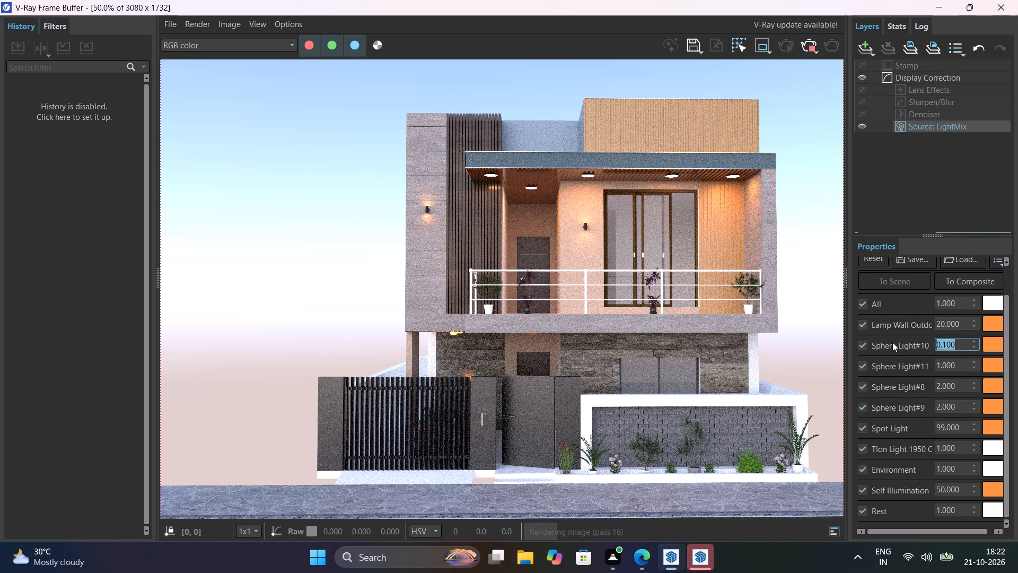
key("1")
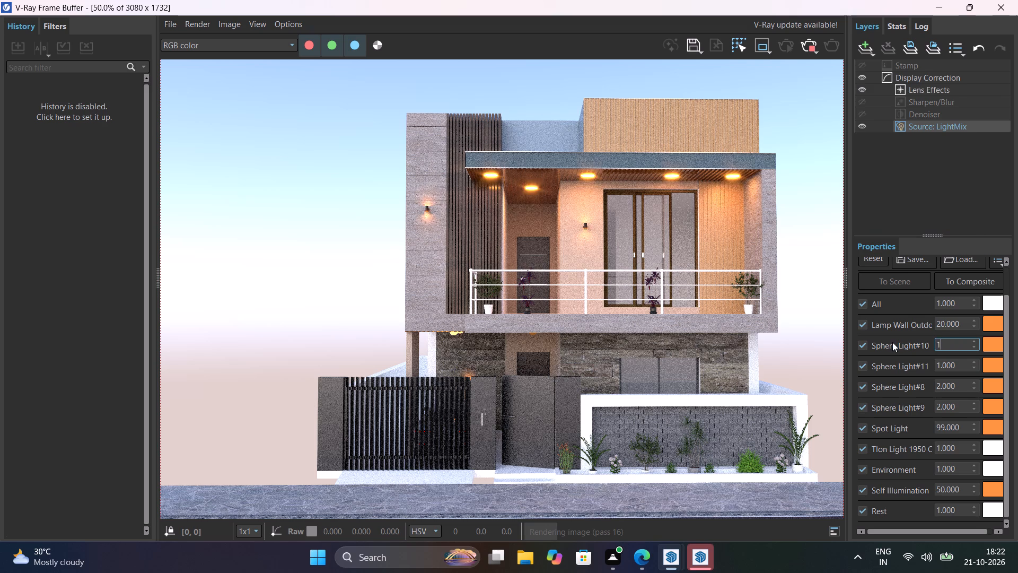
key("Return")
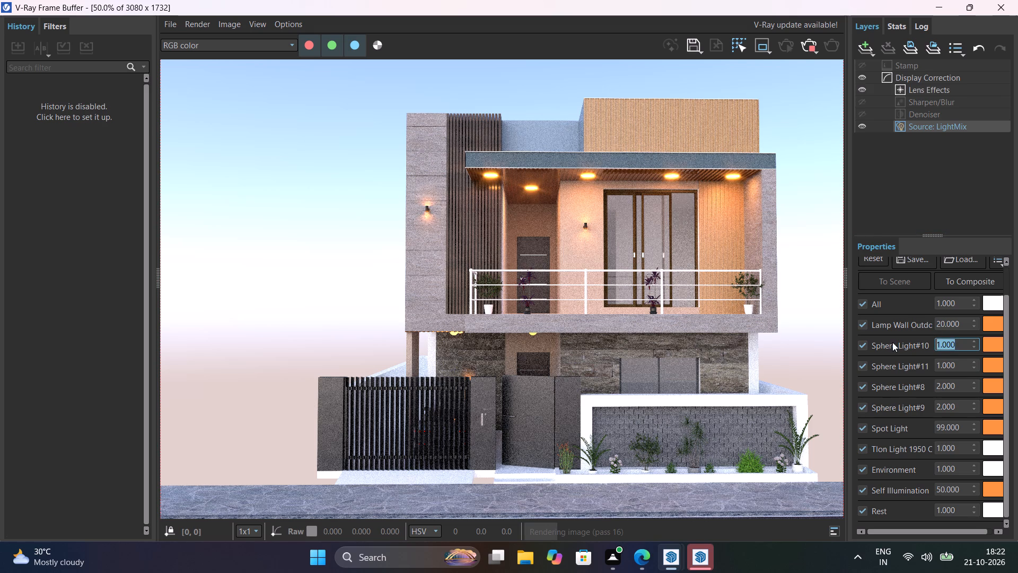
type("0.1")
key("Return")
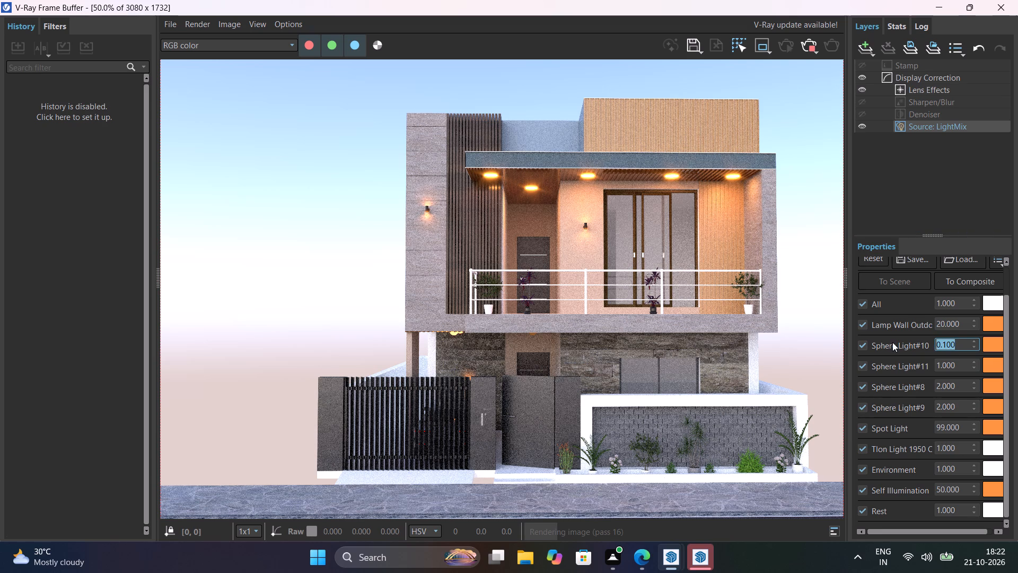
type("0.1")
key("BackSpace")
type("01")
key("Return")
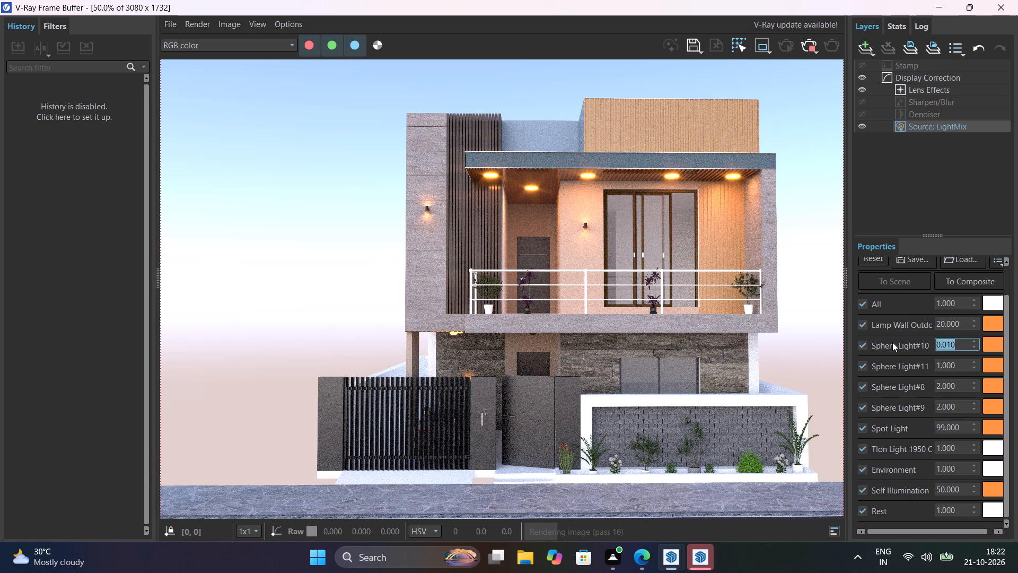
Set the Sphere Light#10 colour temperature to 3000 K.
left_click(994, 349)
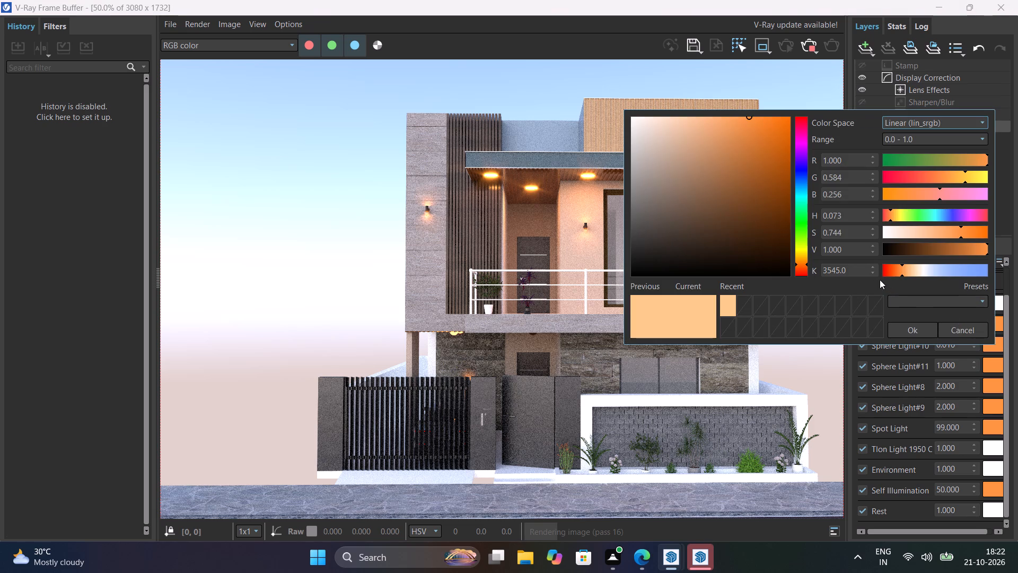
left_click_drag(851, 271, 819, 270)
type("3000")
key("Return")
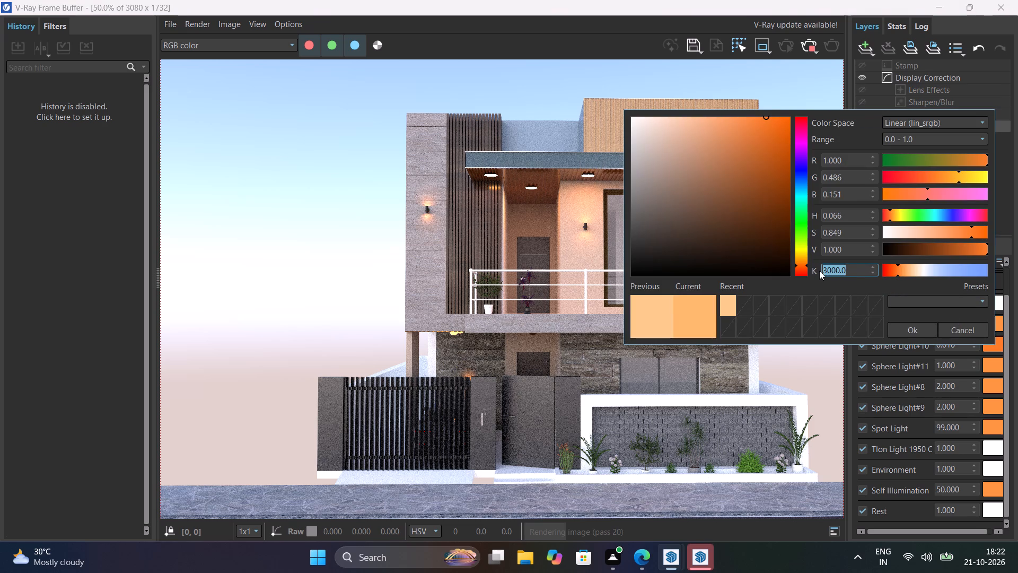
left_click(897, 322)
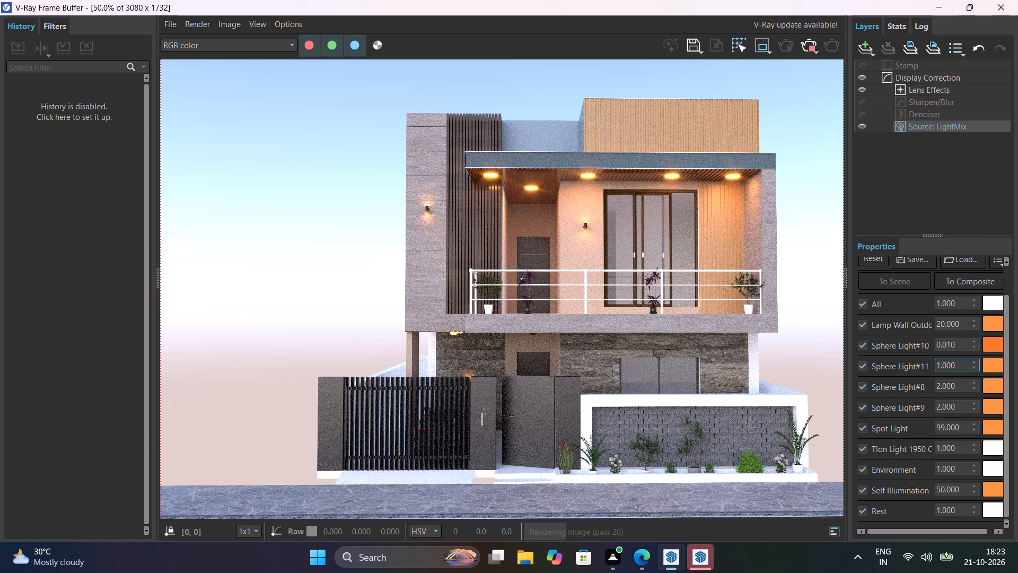
Set the Sphere Light#10 multiplier to 0.
left_click_drag(965, 346, 917, 341)
key("0")
key("Return")
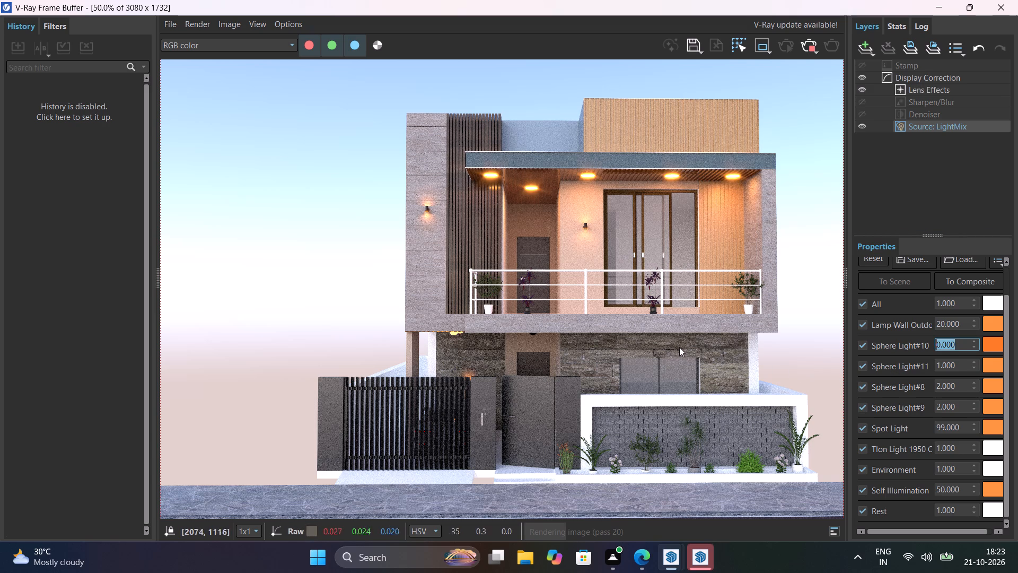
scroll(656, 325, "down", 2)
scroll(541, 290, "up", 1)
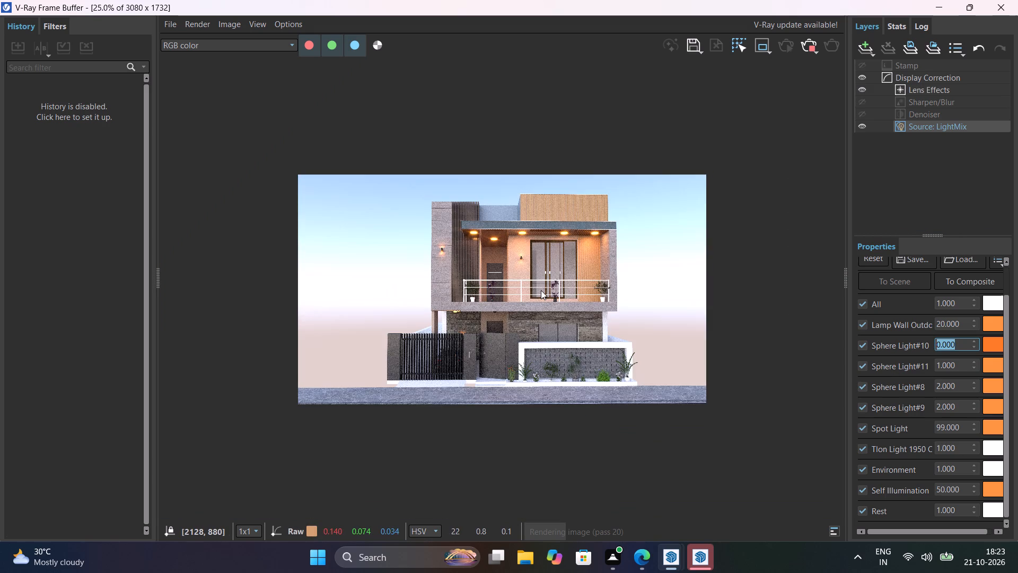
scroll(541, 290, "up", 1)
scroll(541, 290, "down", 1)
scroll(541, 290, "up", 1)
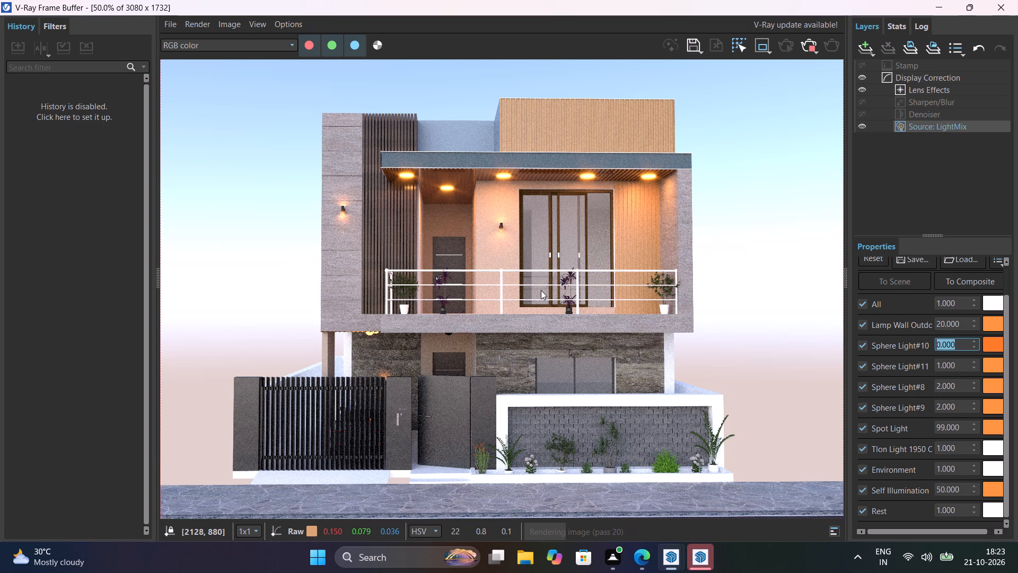
Try 3200 K as the Sphere Light#10 colour temperature and settle on 3500 K.
left_click(997, 349)
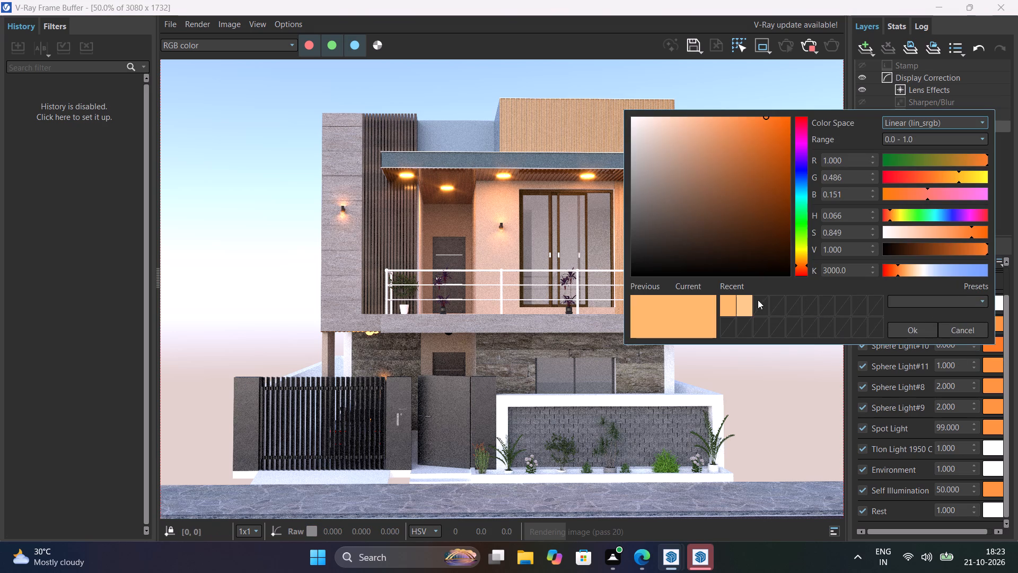
left_click(729, 307)
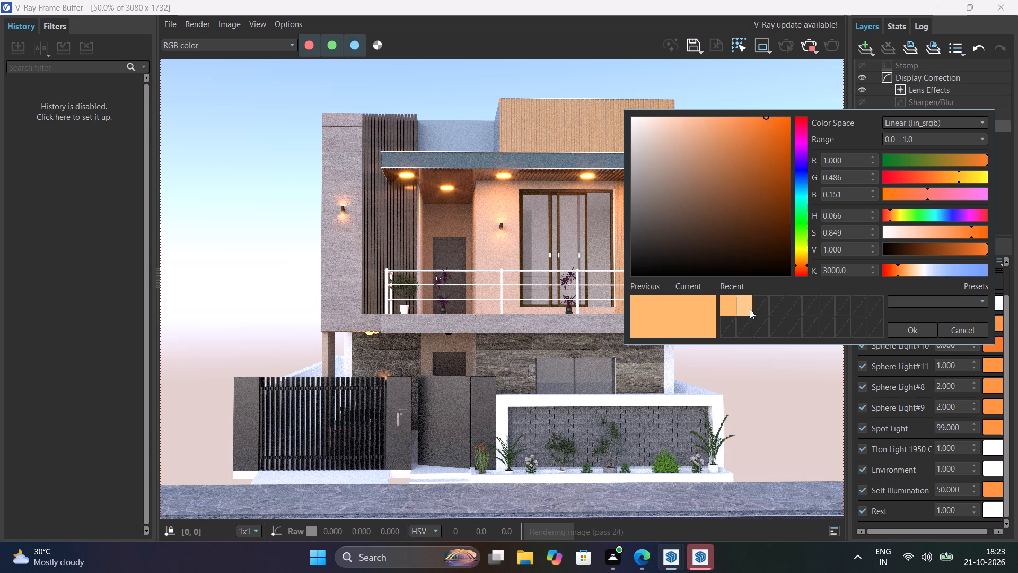
left_click(750, 309)
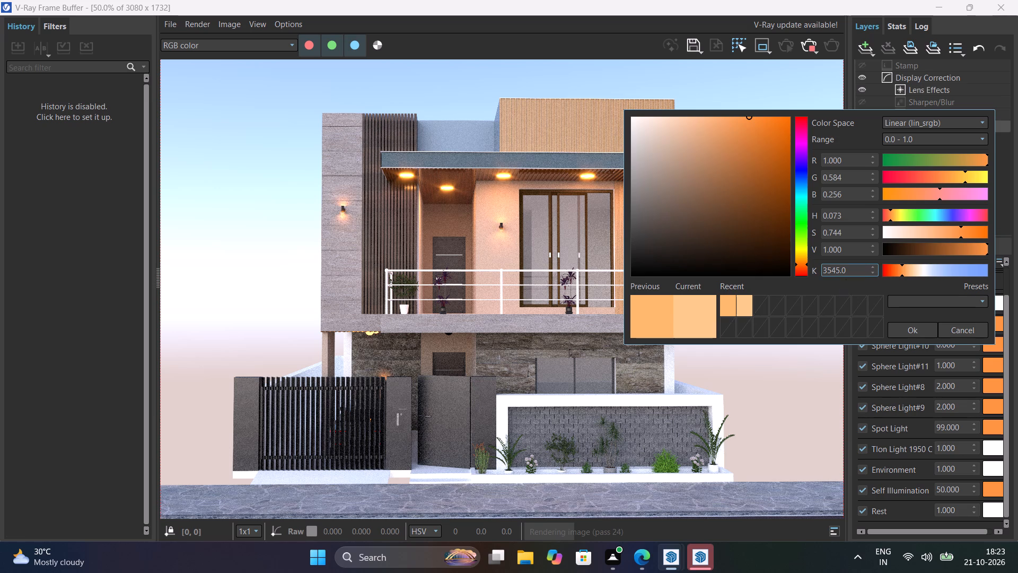
left_click_drag(850, 273, 820, 273)
type("3200")
key("Return")
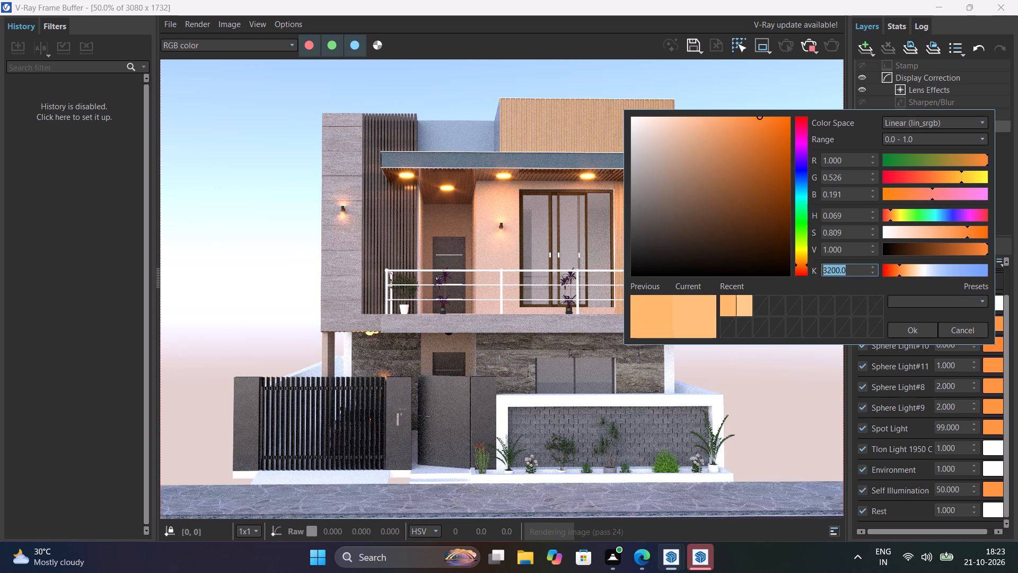
left_click_drag(850, 270, 822, 269)
type("3500")
key("Return")
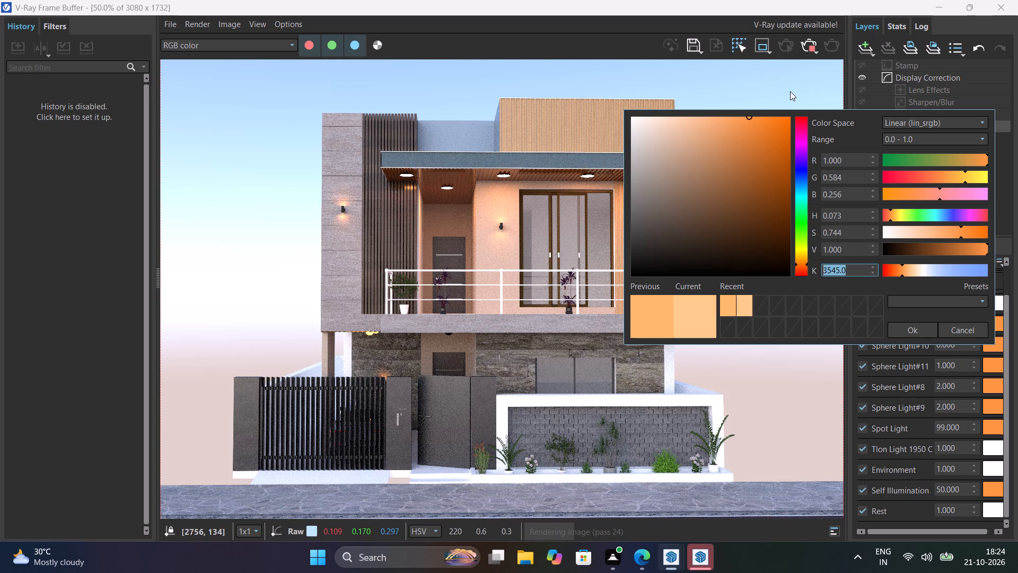
left_click(791, 91)
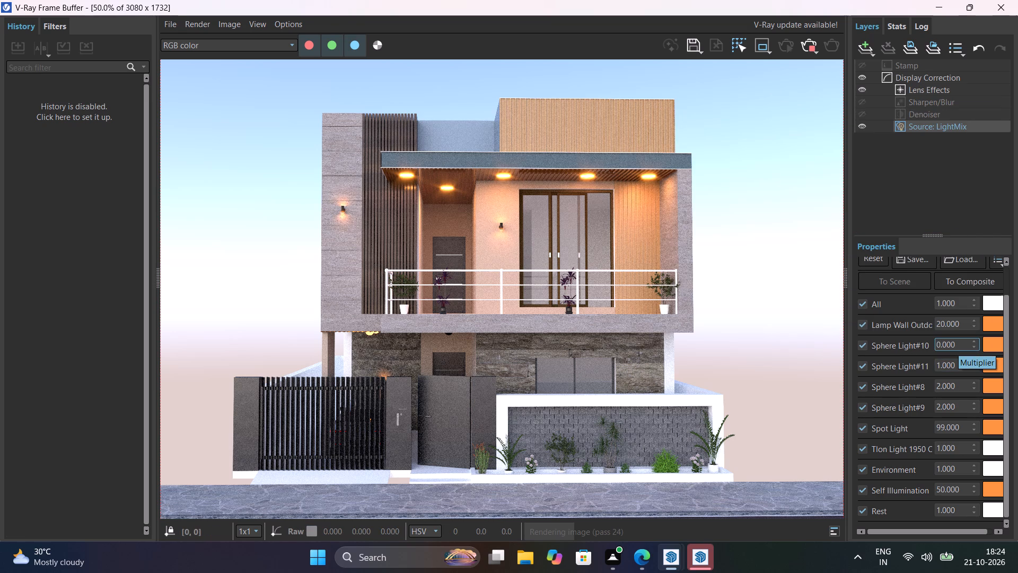
Examine the rendered facade as a whole and the lights beneath the balcony up close.
scroll(689, 332, "down", 1)
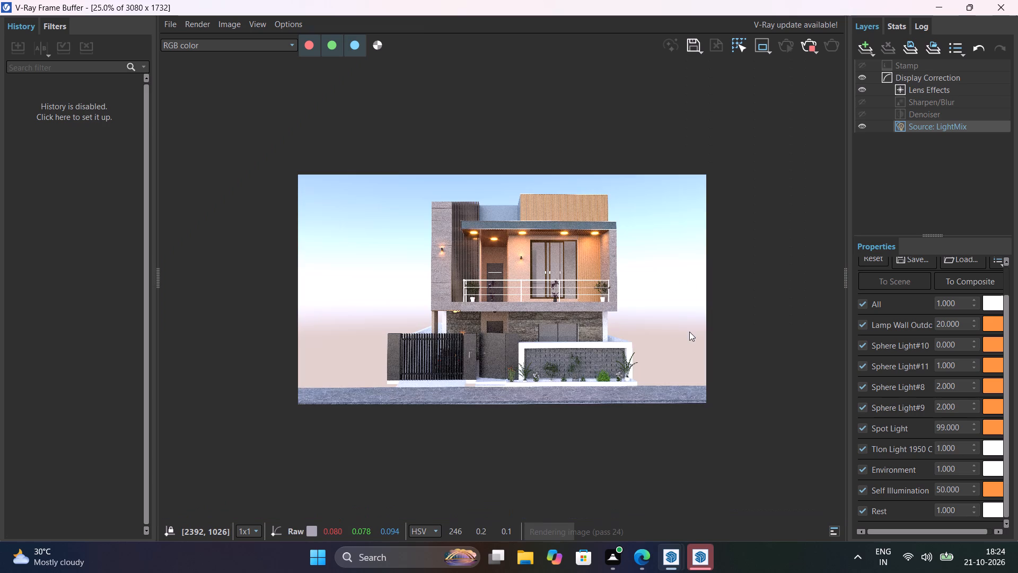
scroll(689, 332, "up", 1)
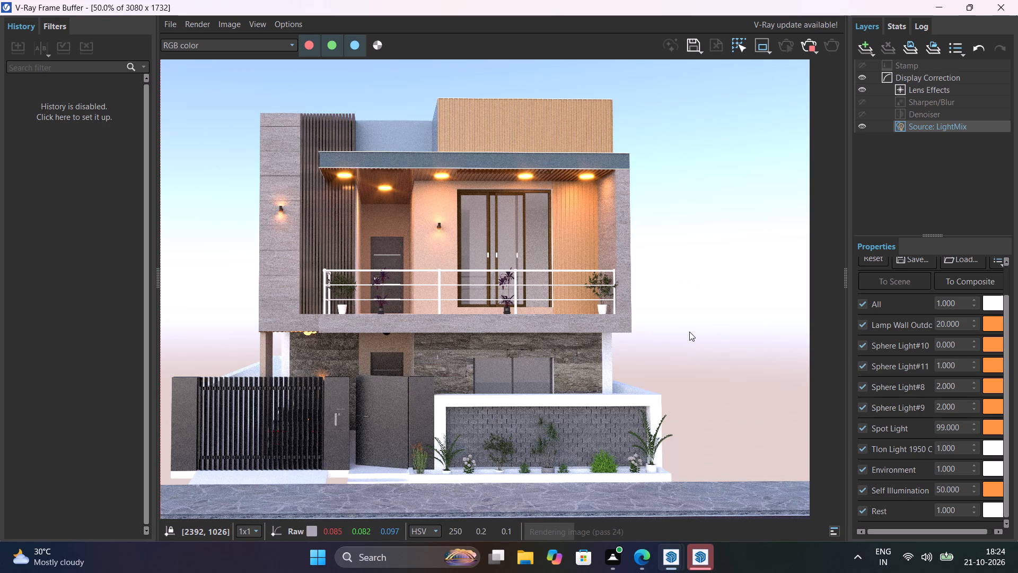
scroll(689, 332, "down", 1)
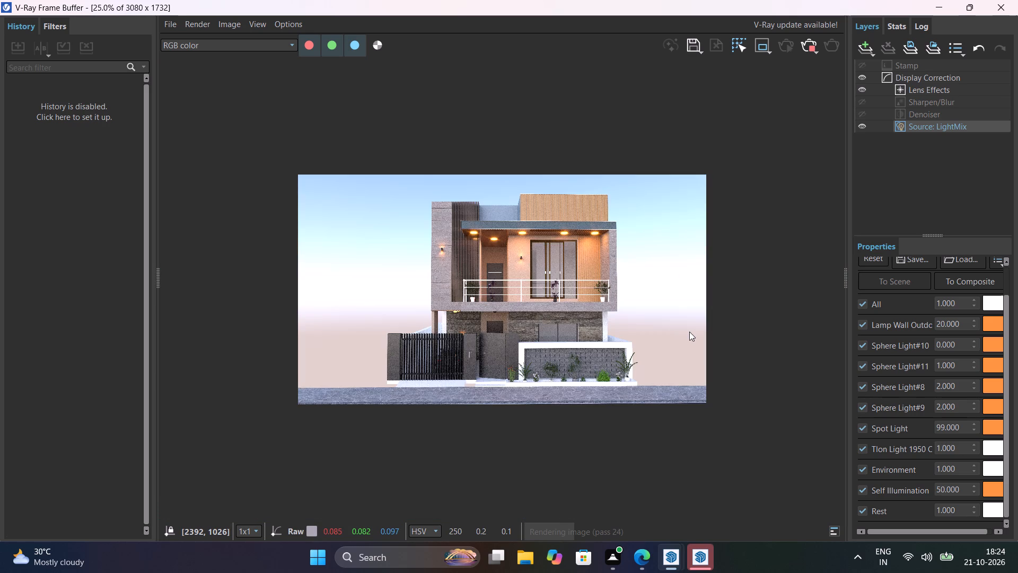
scroll(689, 332, "up", 1)
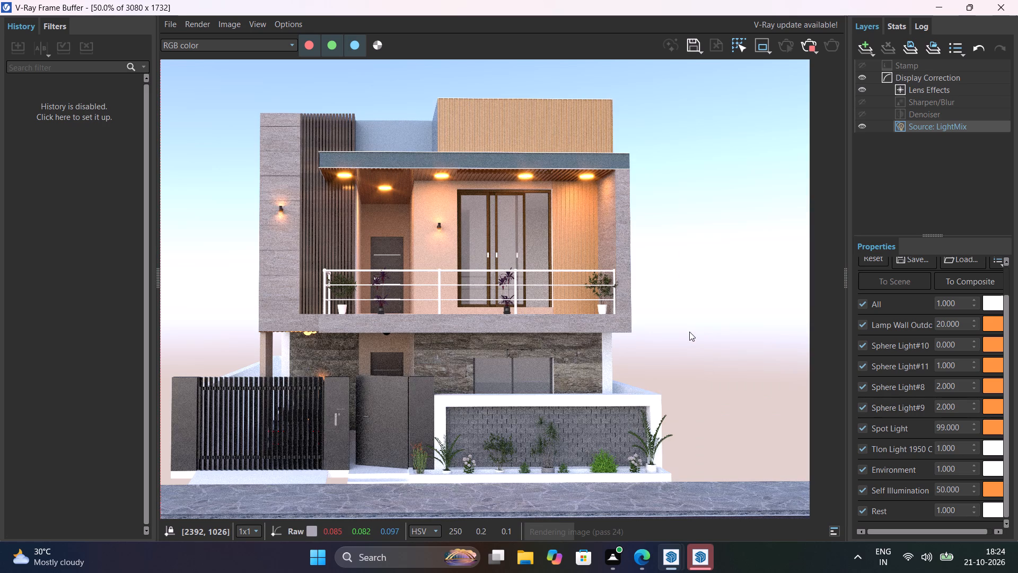
scroll(295, 346, "up", 1)
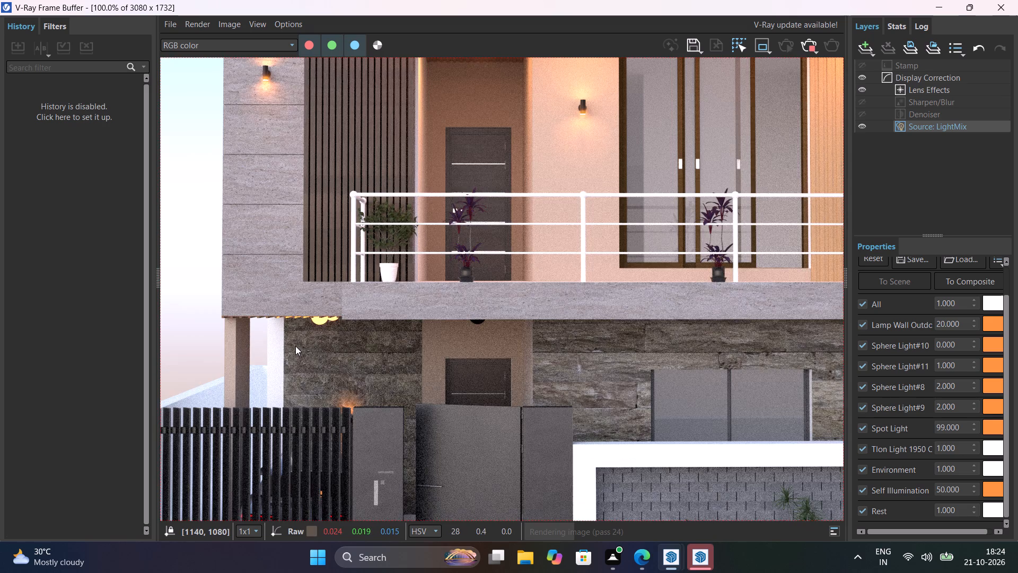
scroll(295, 346, "down", 2)
scroll(542, 279, "up", 1)
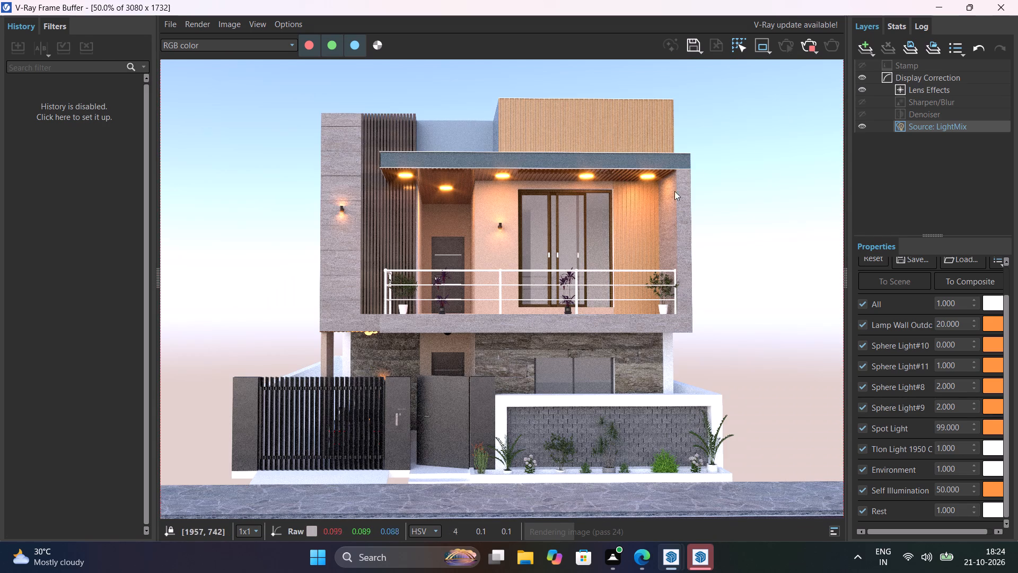
Stop the running render and close the frame buffer to return to the SketchUp model.
left_click(810, 46)
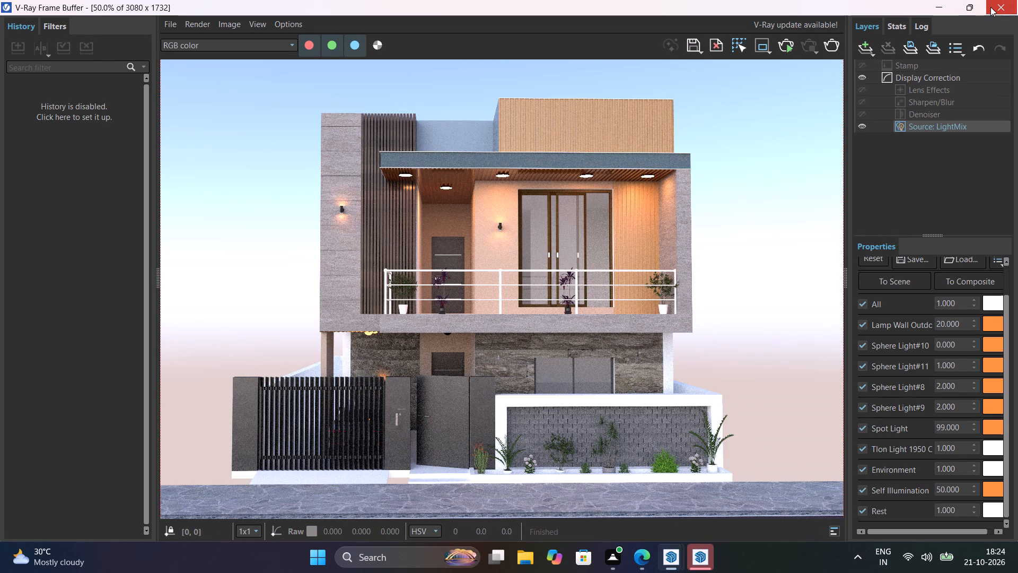
left_click(990, 7)
Copy the round recessed light nearest the slatted wall in the balcony ceiling about 12' 8 11/16" down onto the first porch ceiling light.
scroll(462, 350, "up", 7)
middle_click_drag(510, 352, 615, 280)
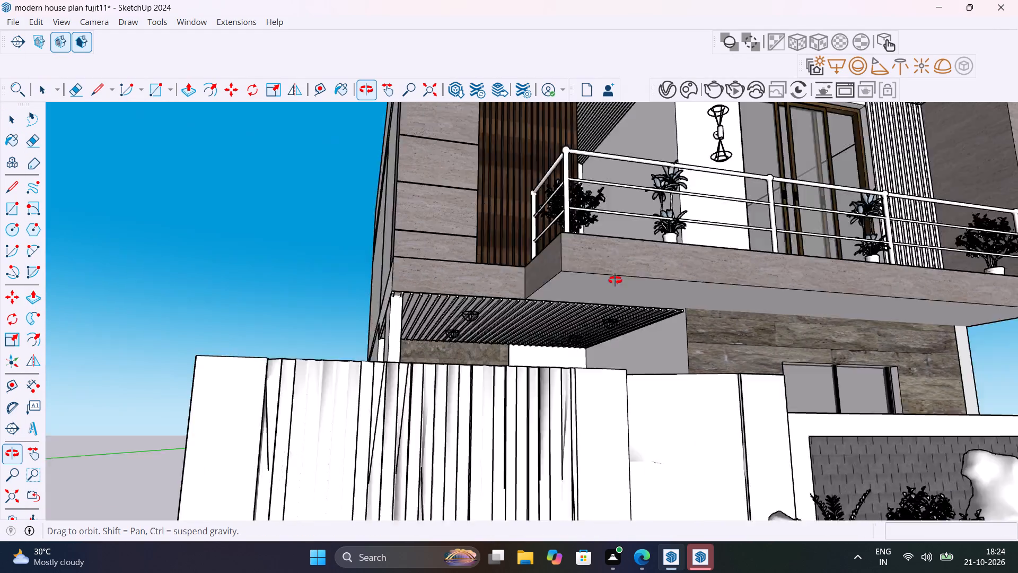
middle_click_drag(615, 280, 704, 316)
scroll(561, 317, "up", 7)
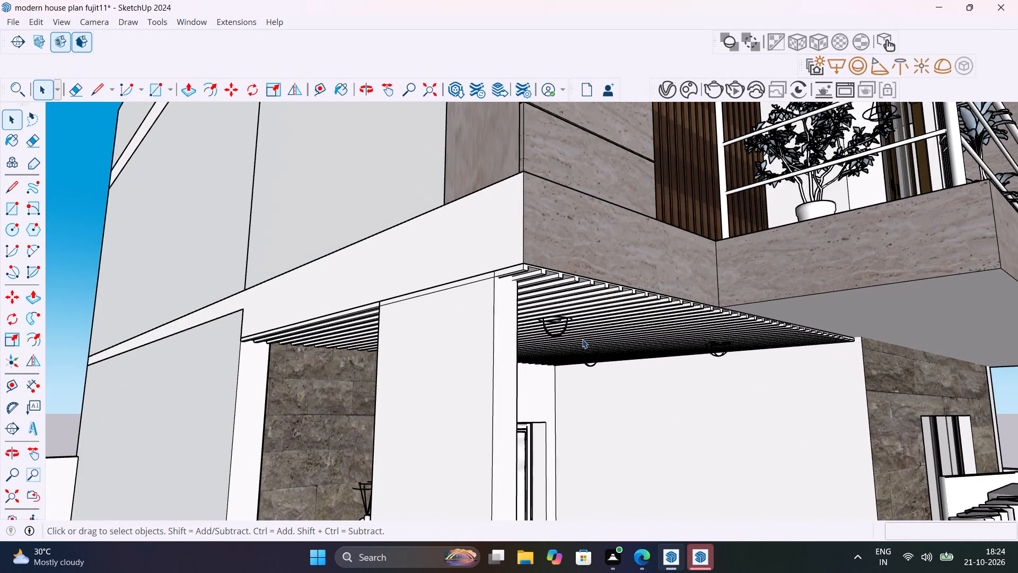
middle_click_drag(580, 337, 510, 333)
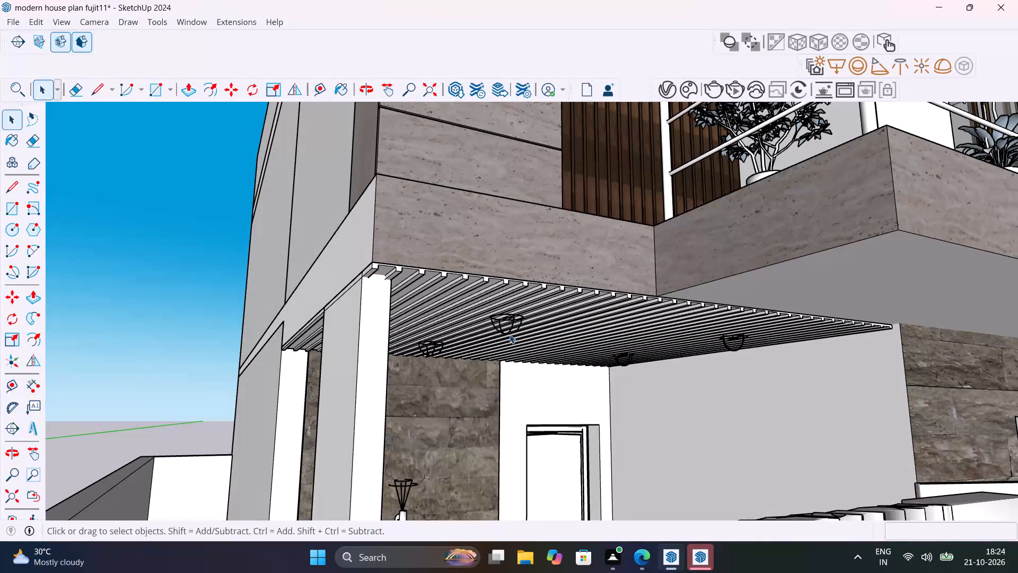
middle_click_drag(508, 372, 505, 413)
scroll(505, 393, "down", 4)
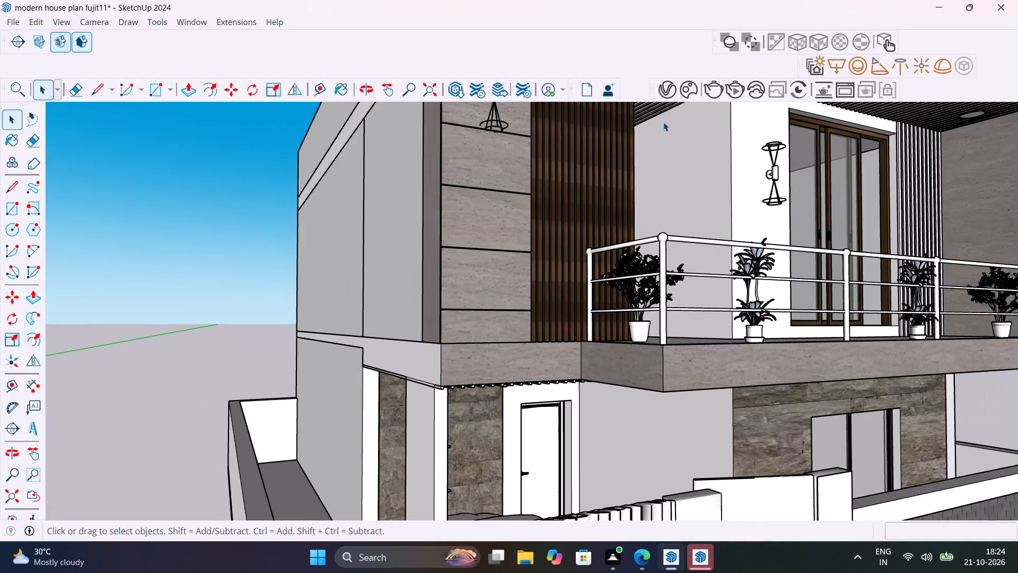
scroll(663, 121, "down", 3)
middle_click_drag(677, 188, 585, 337)
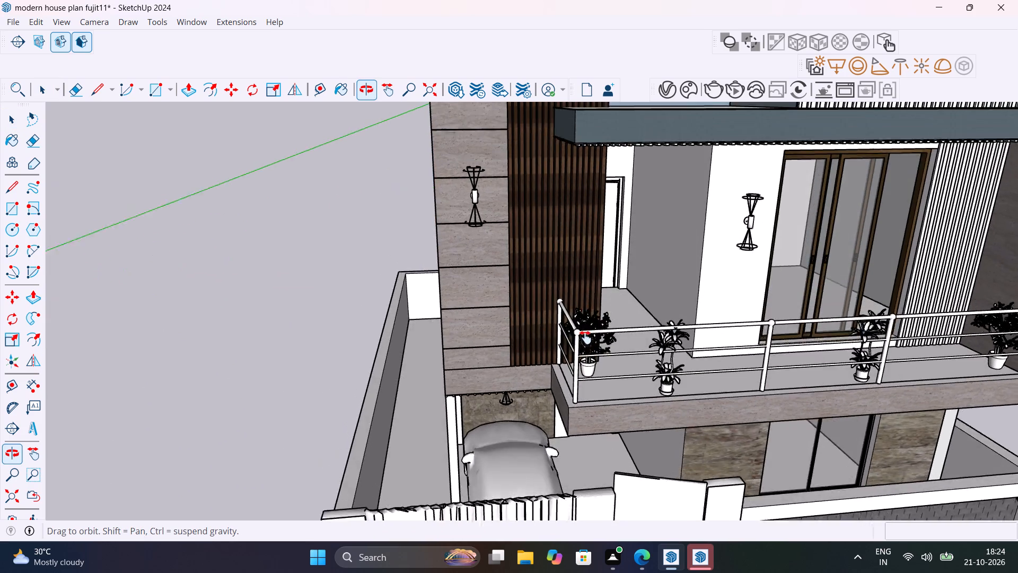
middle_click_drag(585, 337, 573, 249)
left_click(587, 124)
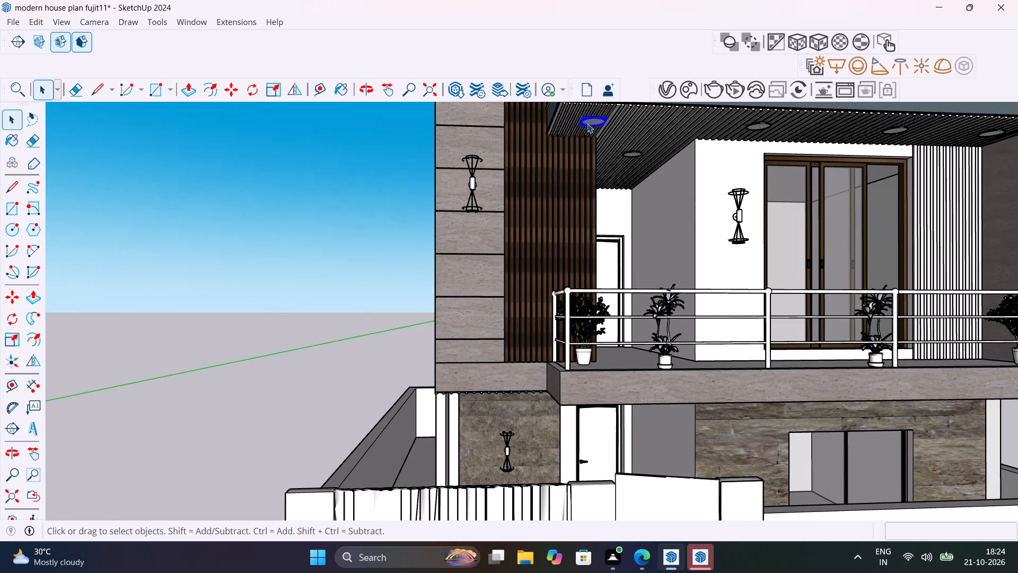
key("m")
left_click(580, 133)
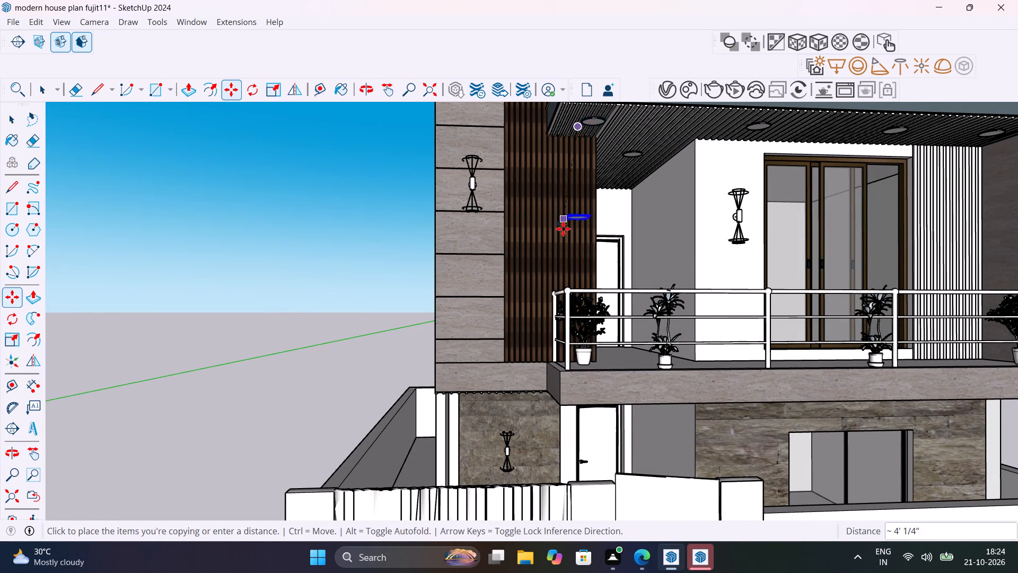
scroll(561, 233, "down", 6)
scroll(518, 347, "up", 9)
middle_click_drag(534, 312, 606, 279)
scroll(578, 281, "up", 7)
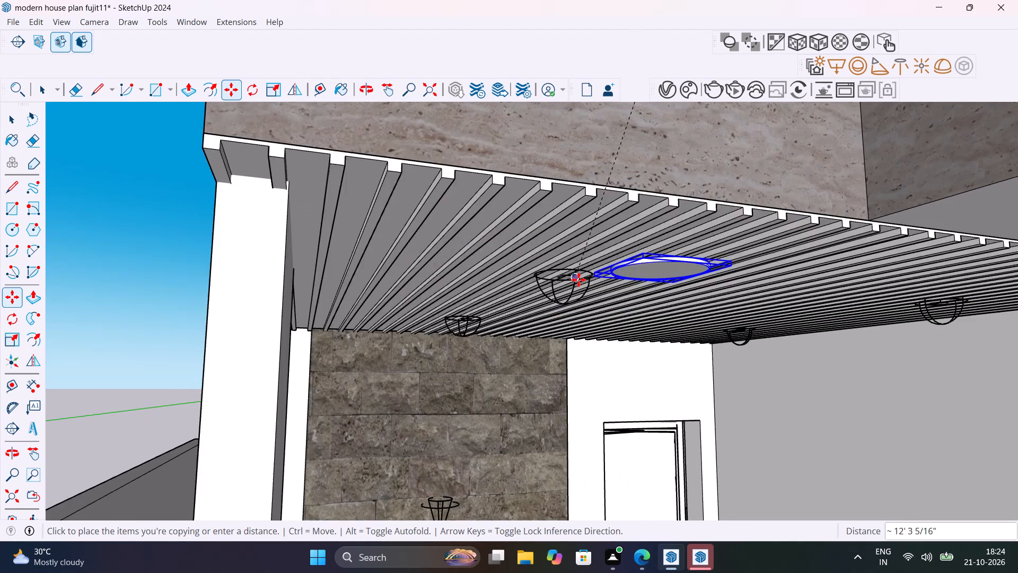
scroll(578, 280, "up", 9)
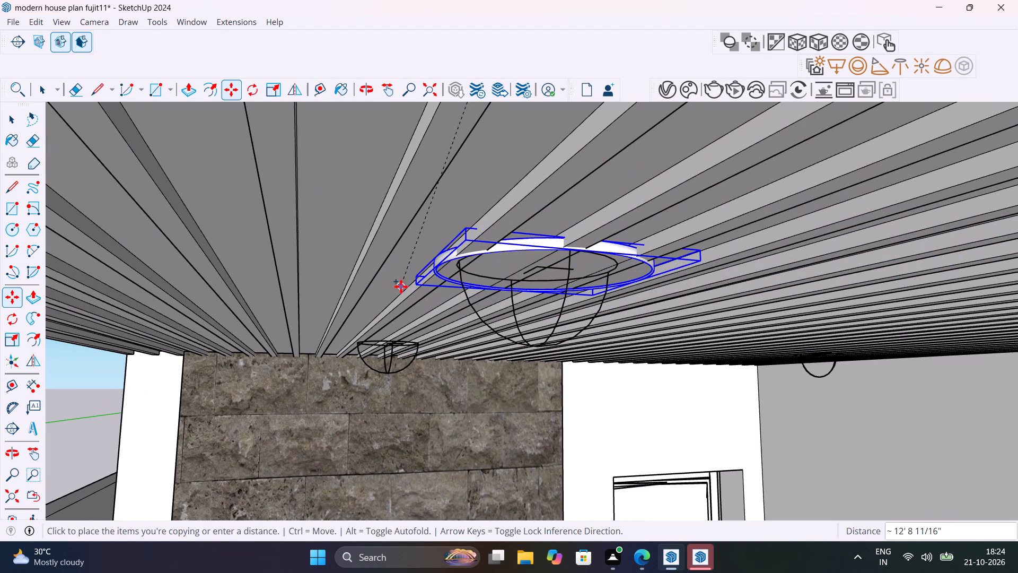
left_click(401, 286)
key("space")
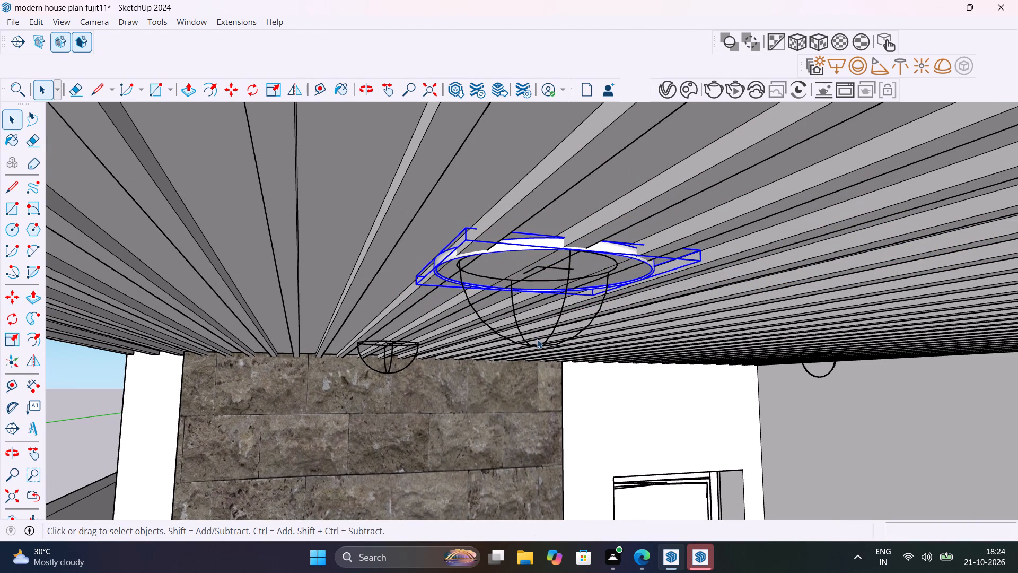
Delete the old wireframe light hanging beneath the copied round fixture in the porch ceiling.
left_click(542, 341)
left_click(549, 333)
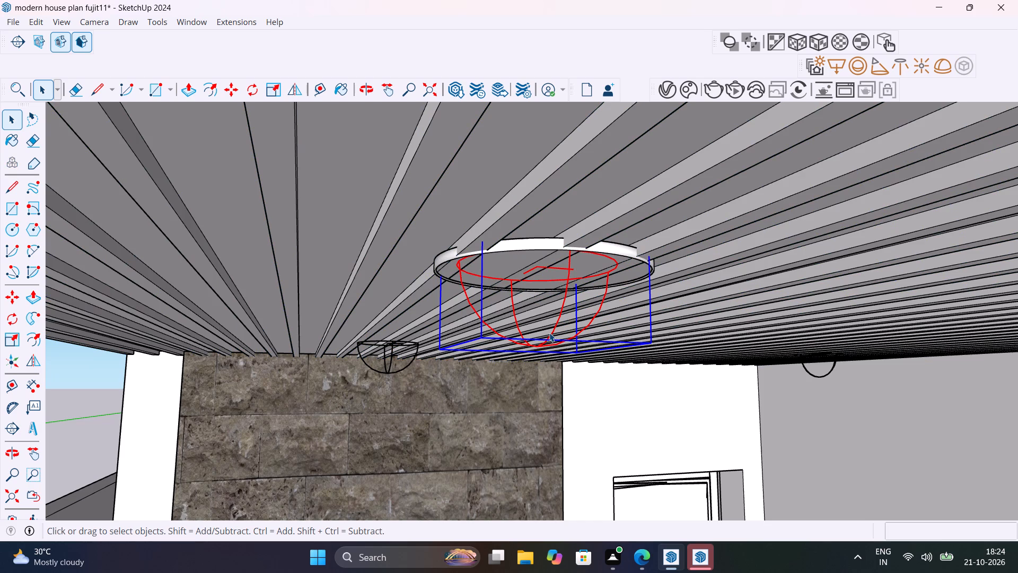
key("Delete")
Move the copied round fixture slightly down so its full disc sits below the porch ceiling slats.
left_click(567, 268)
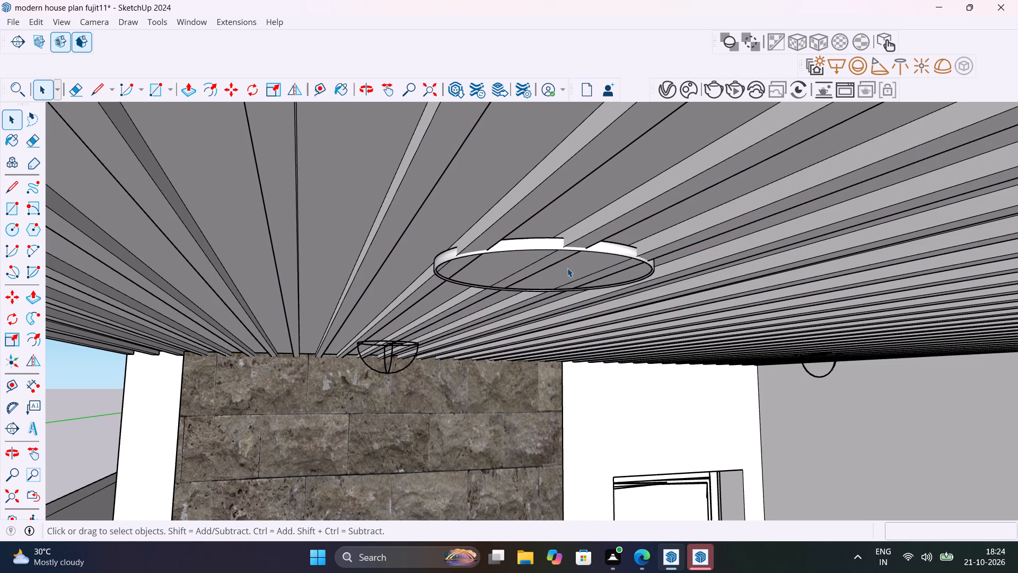
key("m")
left_click(551, 273)
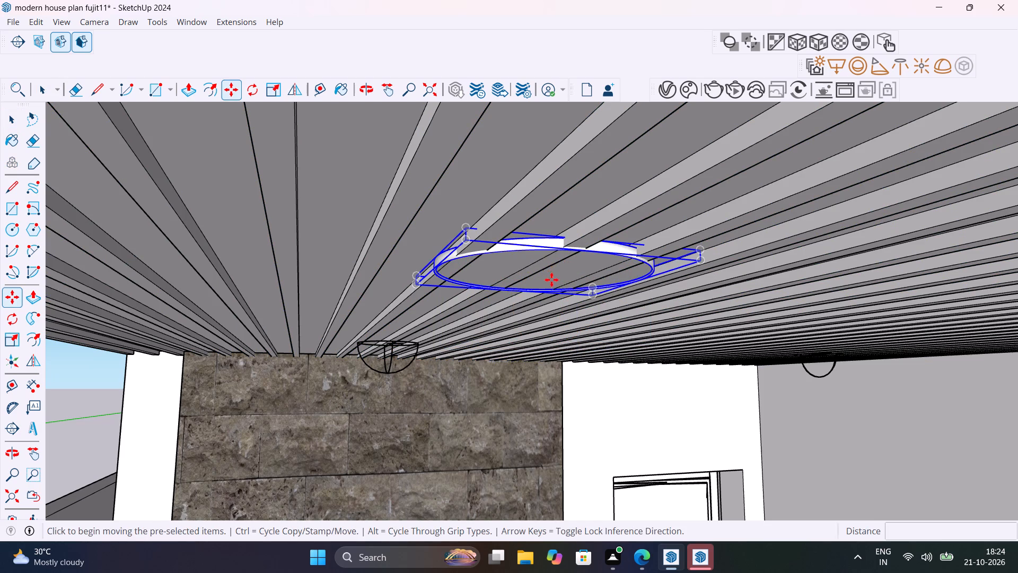
left_click(551, 284)
Copy the round fixture about 4' 6 11/16" along the green axis onto the neighbouring porch ceiling light.
middle_click_drag(589, 329, 593, 329)
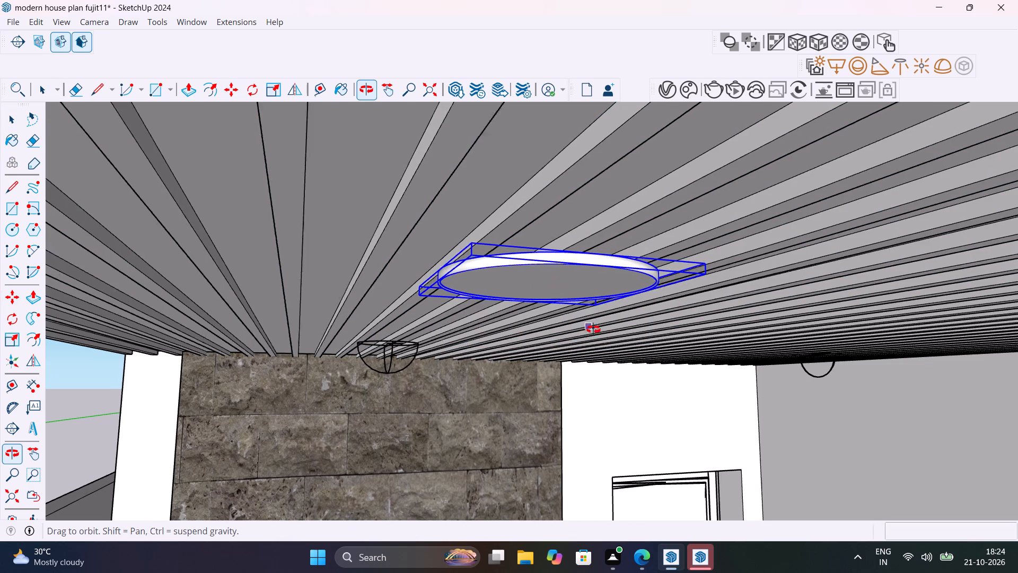
middle_click_drag(593, 329, 758, 323)
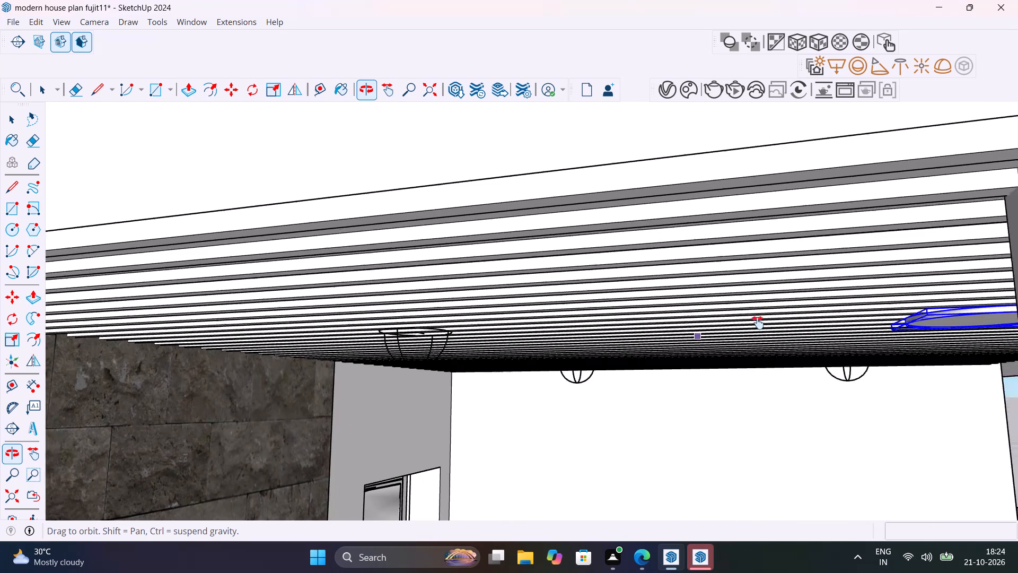
middle_click_drag(758, 323, 778, 306)
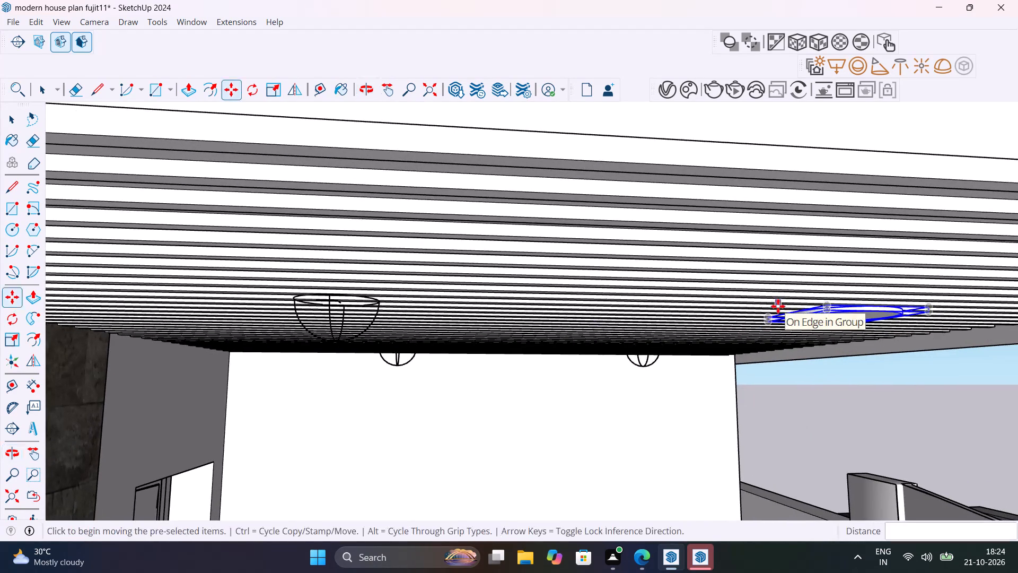
key("m")
left_click(827, 314)
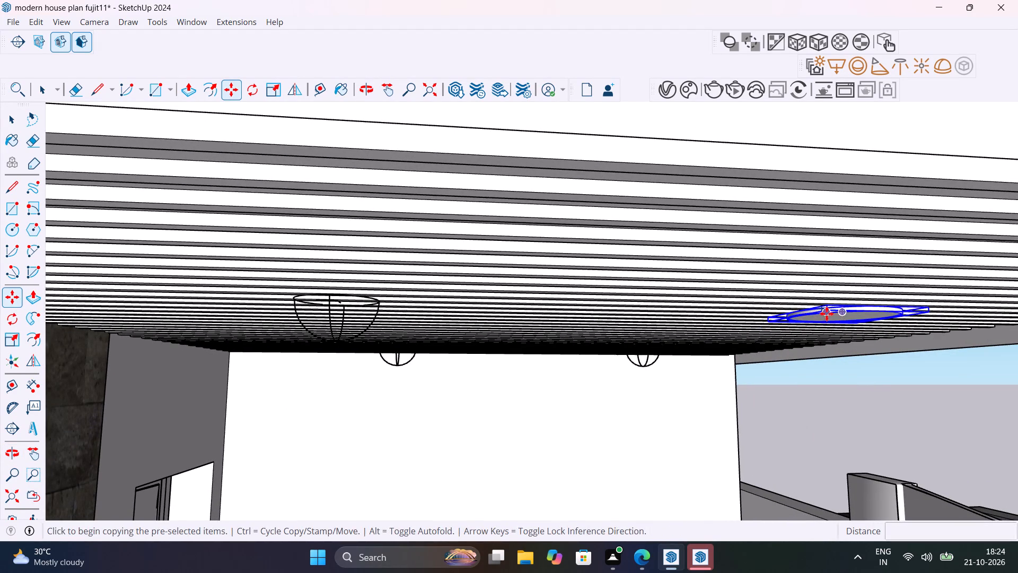
key("Left")
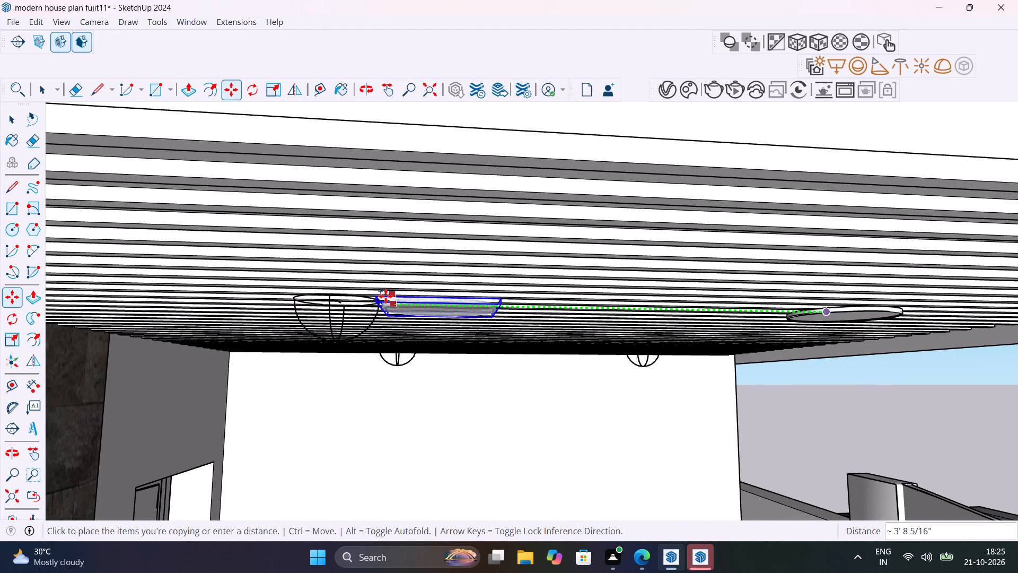
left_click(269, 293)
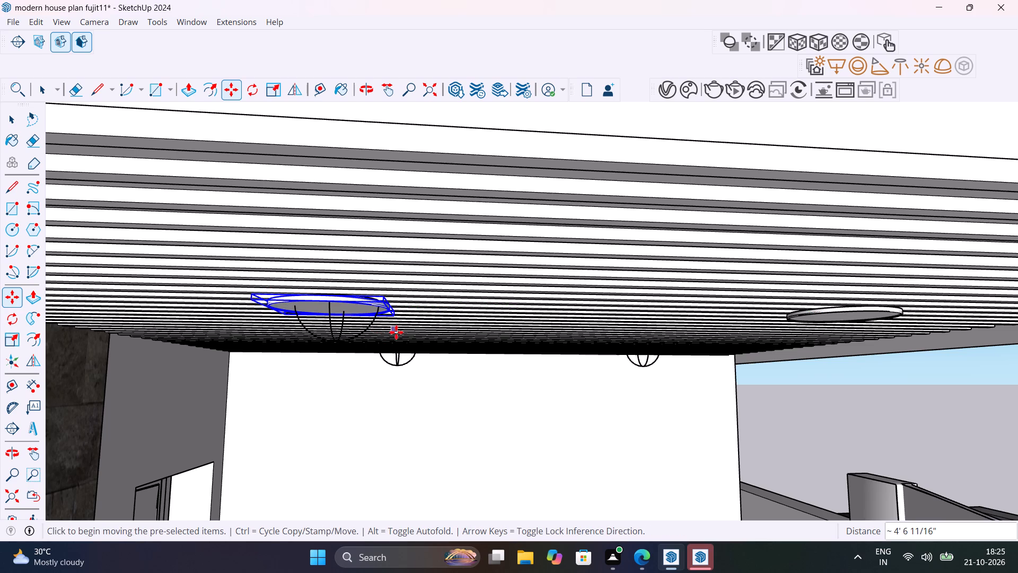
Copy the round fixture about 6' 3 1/4" across the porch ceiling onto a light in the other row.
left_click(393, 319)
middle_click_drag(416, 351, 418, 322)
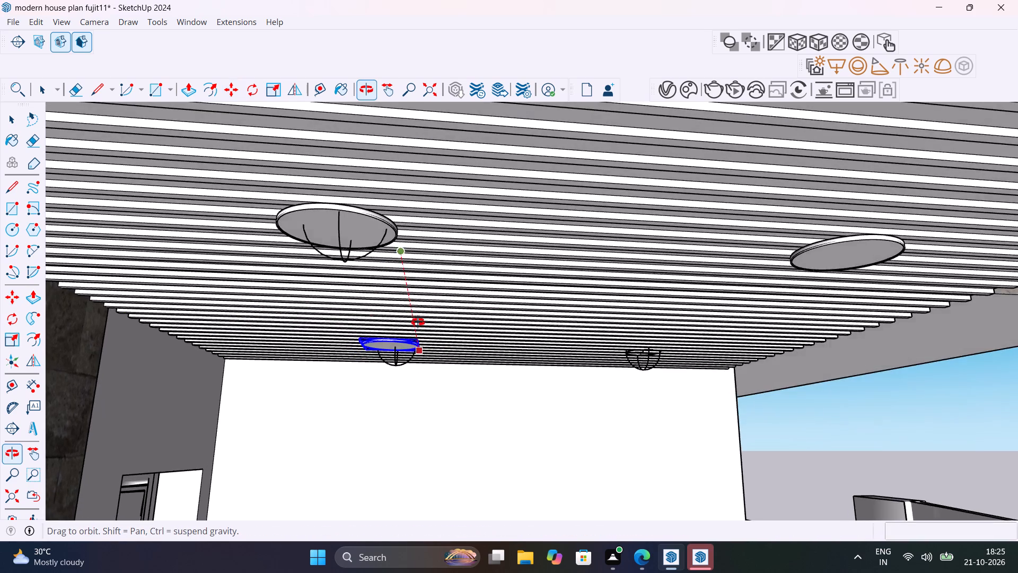
middle_click_drag(418, 322, 429, 290)
scroll(417, 349, "up", 10)
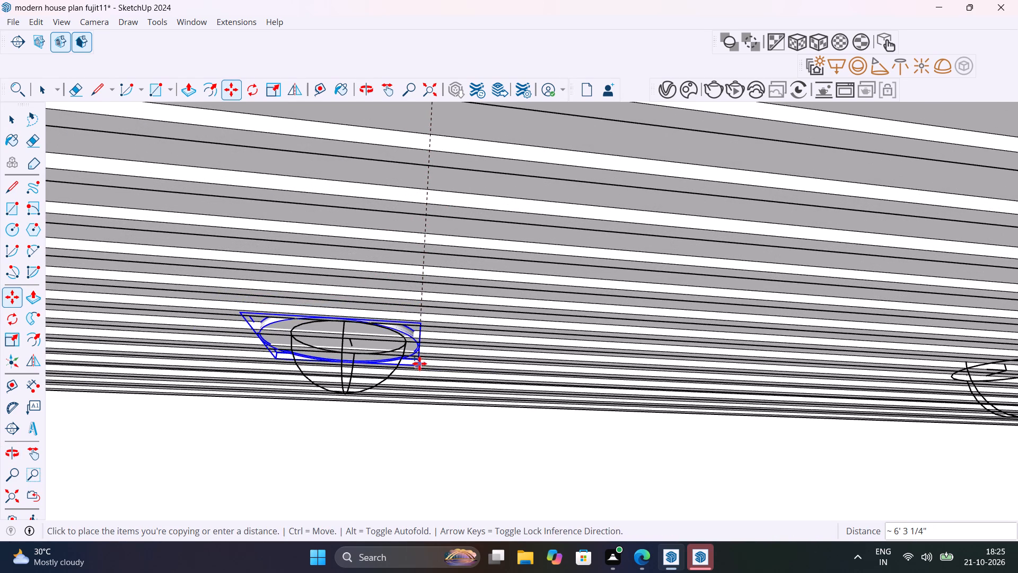
left_click(420, 362)
Copy that round fixture about 4' 7 7/8" along its row onto the remaining porch ceiling light.
left_click(420, 362)
scroll(536, 363, "down", 4)
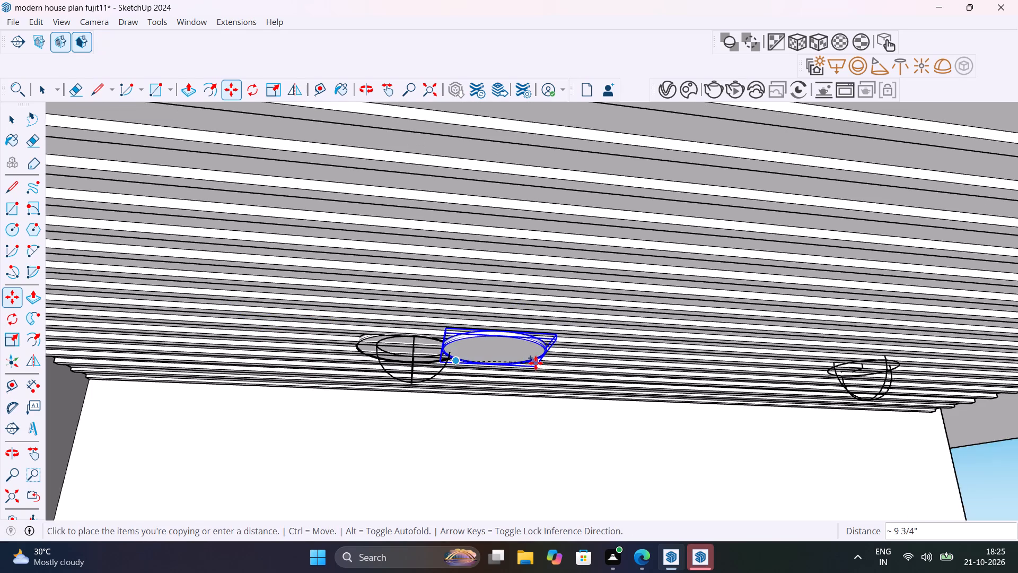
scroll(536, 363, "down", 6)
scroll(731, 378, "up", 9)
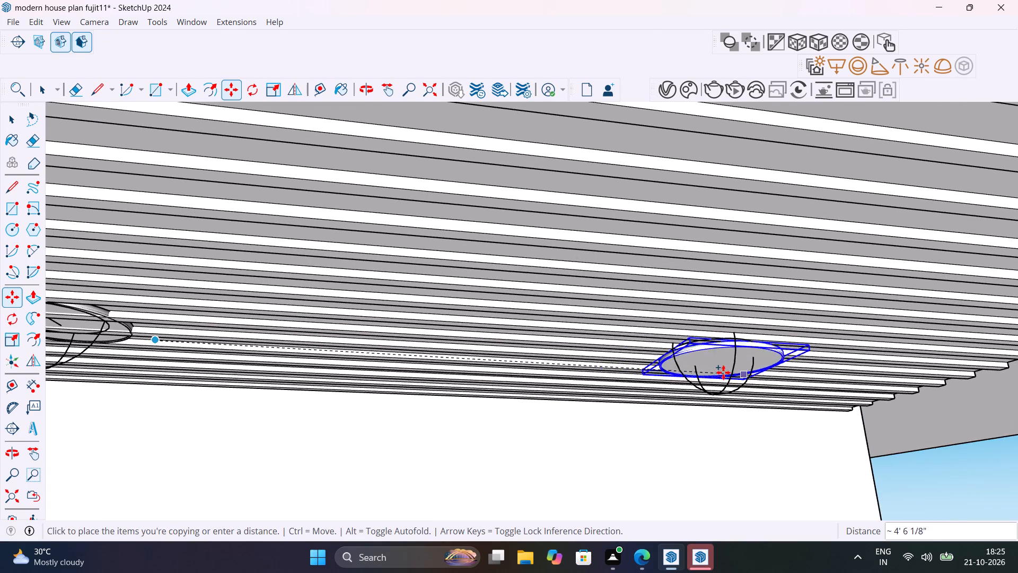
middle_click_drag(745, 374, 804, 321)
scroll(804, 321, "up", 1)
middle_click_drag(699, 404, 453, 409)
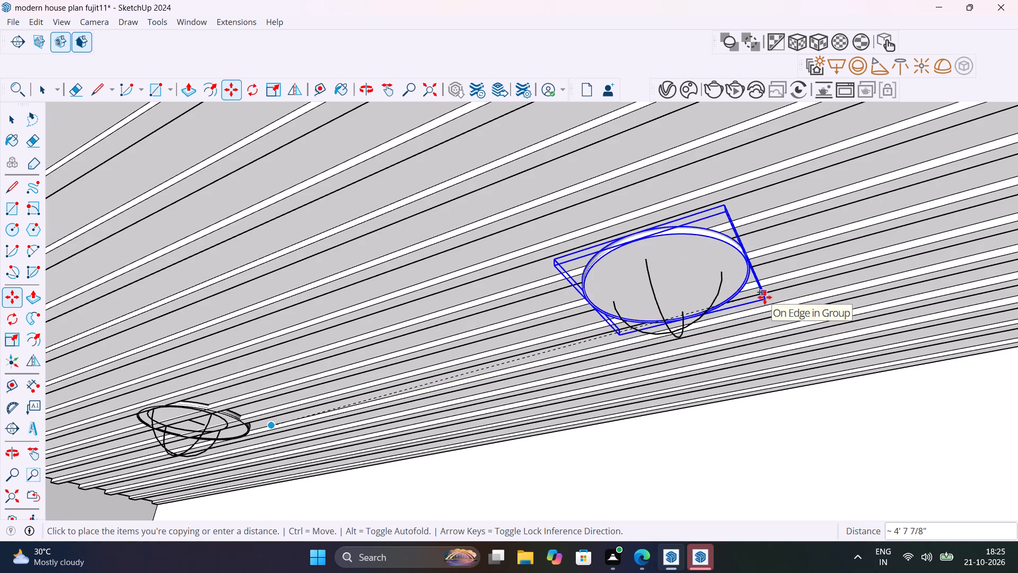
left_click(765, 297)
Delete the two old wireframe lights beneath the last two copied round fixtures.
key("space")
left_click(678, 335)
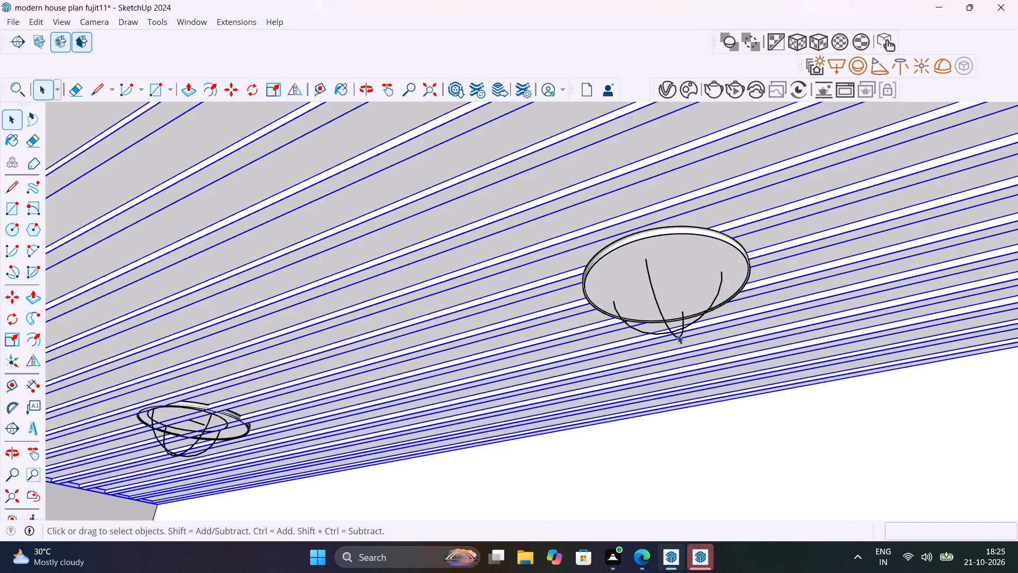
left_click(672, 329)
left_click(673, 329)
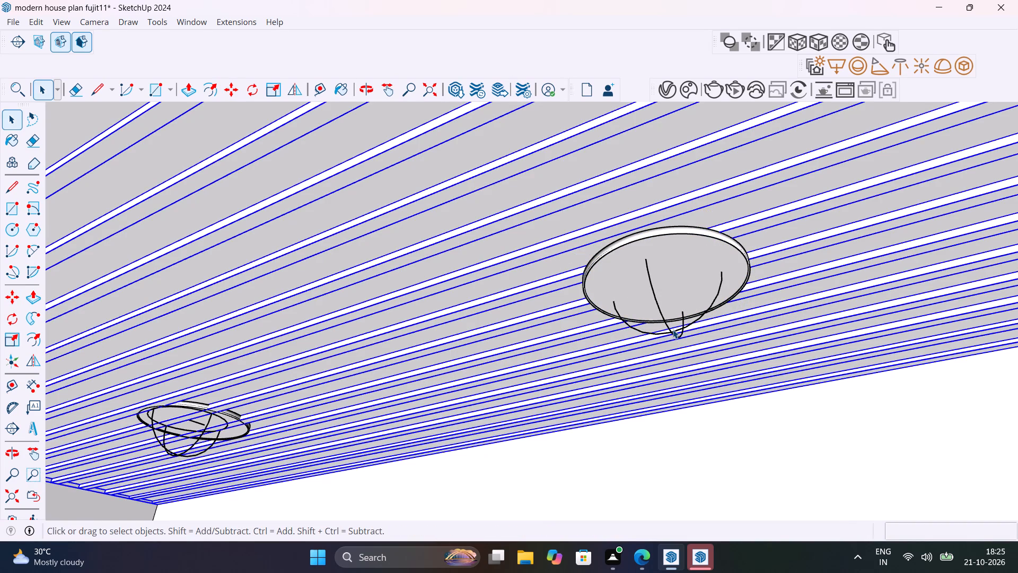
left_click(673, 330)
key("Delete")
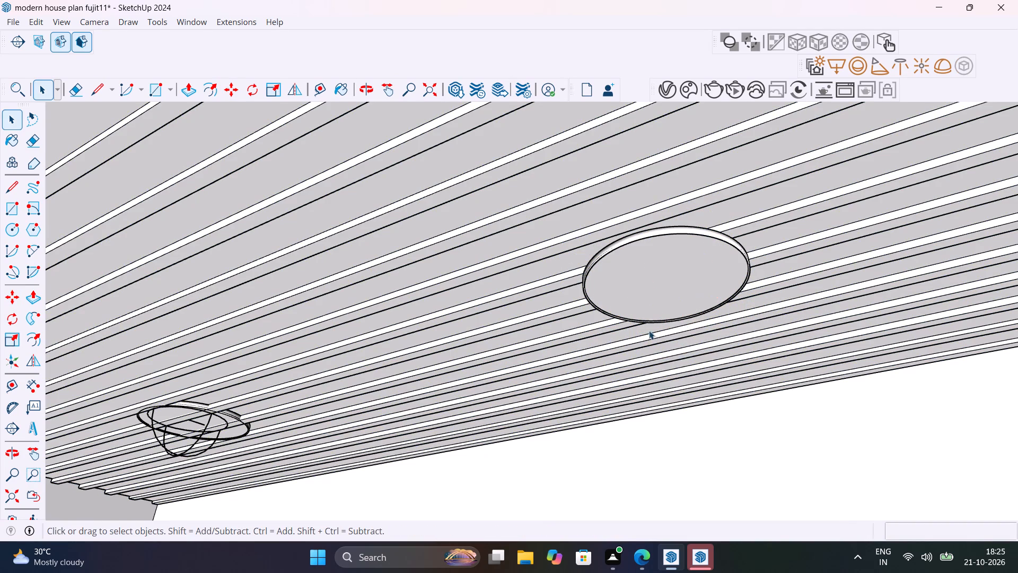
left_click(180, 451)
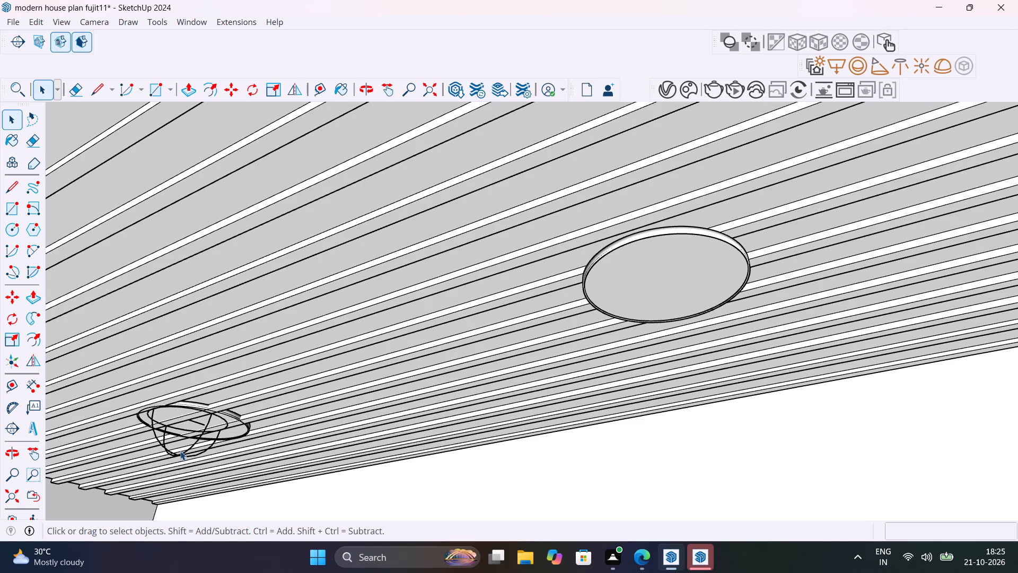
left_click(181, 453)
key("Delete")
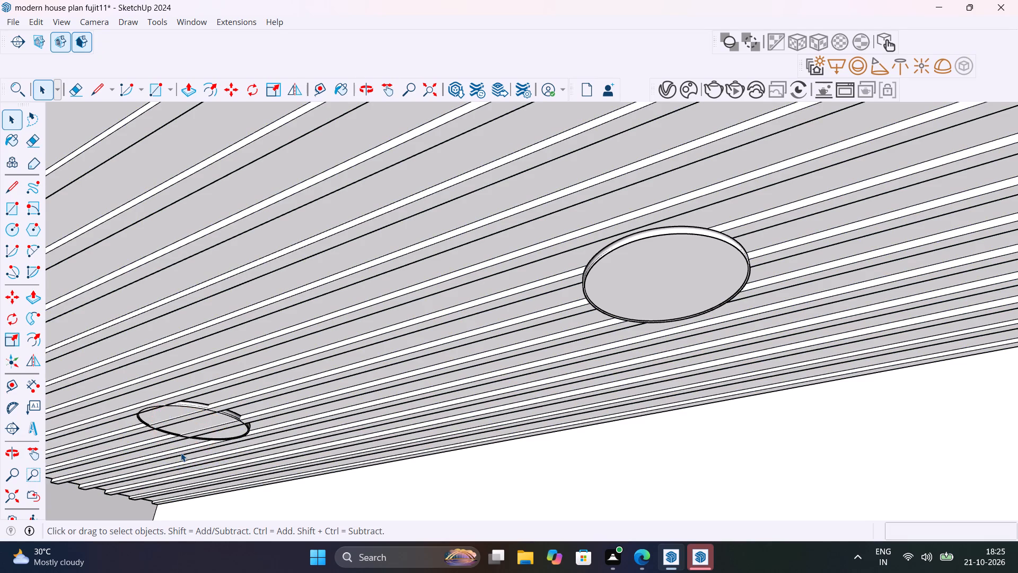
Shift the far round fixture on the porch ceiling about 5/16", and lower it about 11/16" along the blue axis.
scroll(198, 443, "down", 6)
scroll(204, 423, "up", 12)
left_click(223, 453)
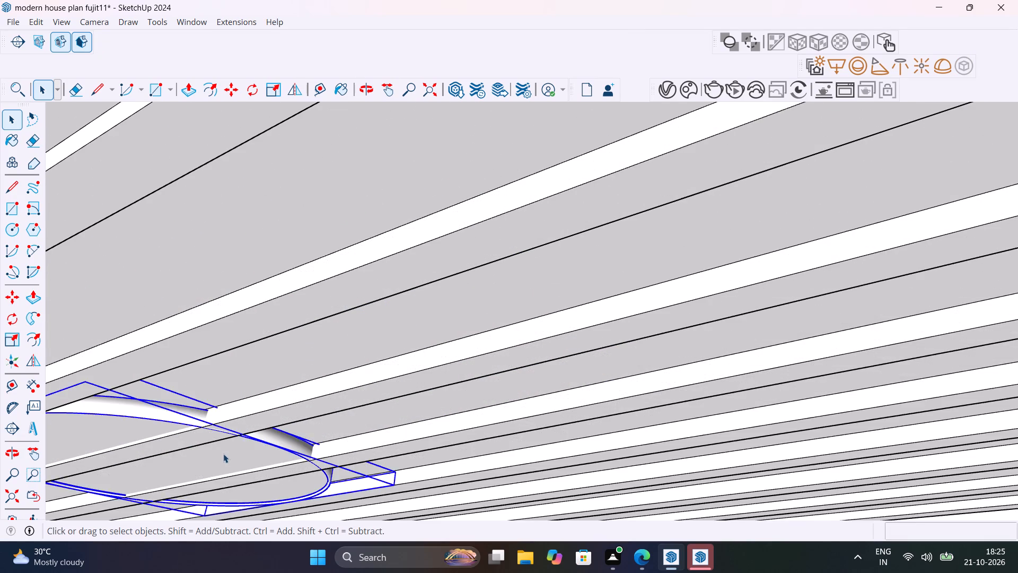
scroll(245, 457, "down", 11)
key("m")
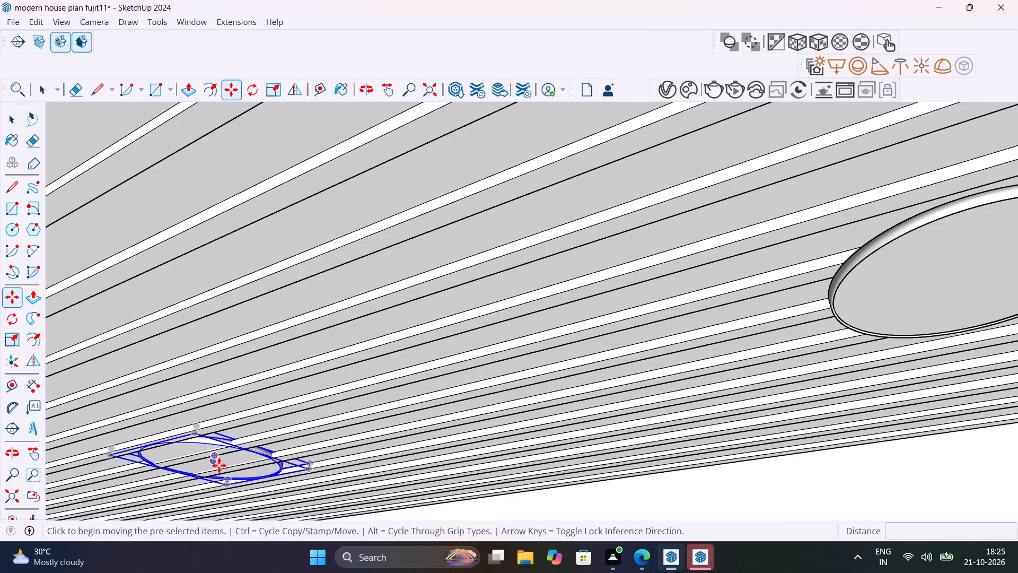
left_click(219, 465)
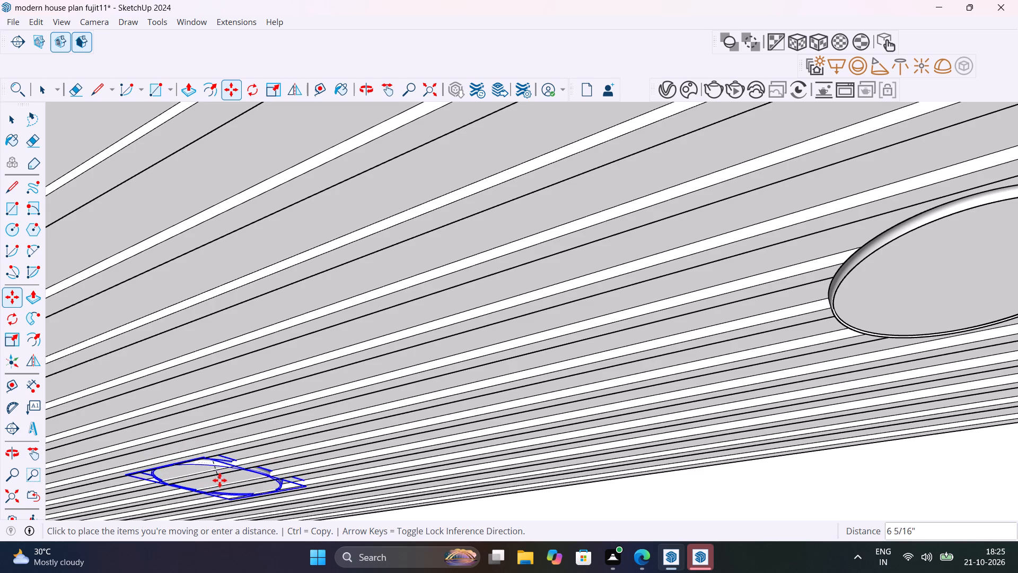
middle_click_drag(208, 468, 114, 436)
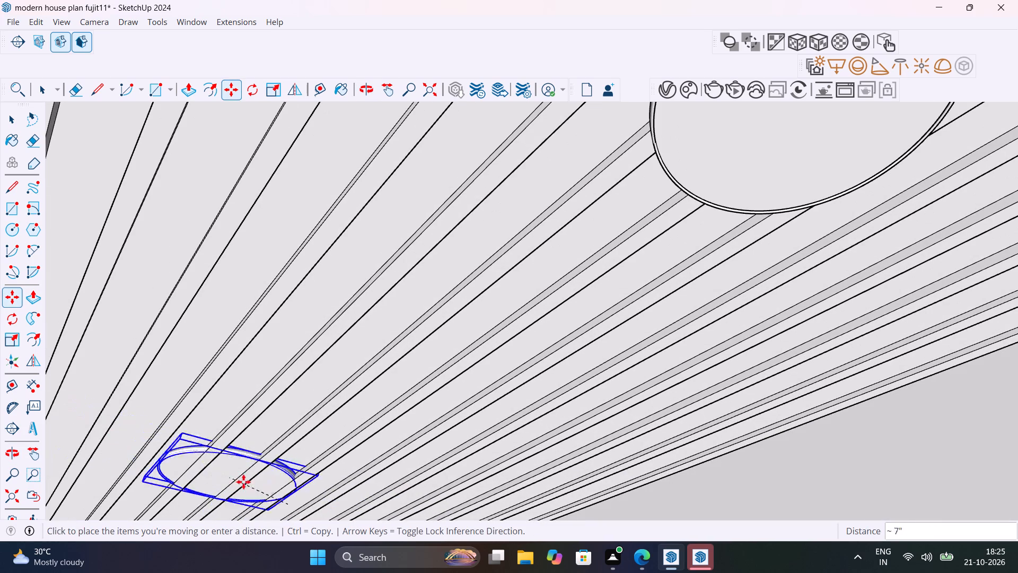
scroll(261, 498, "down", 4)
middle_click_drag(261, 493, 256, 520, "shift")
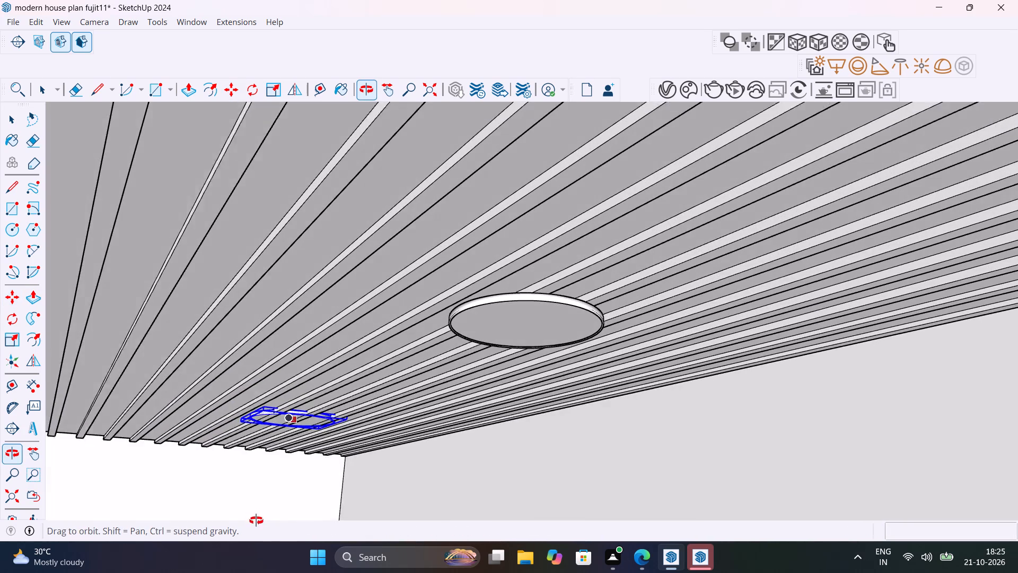
middle_click_drag(256, 520, 253, 520, "shift")
scroll(323, 419, "up", 10)
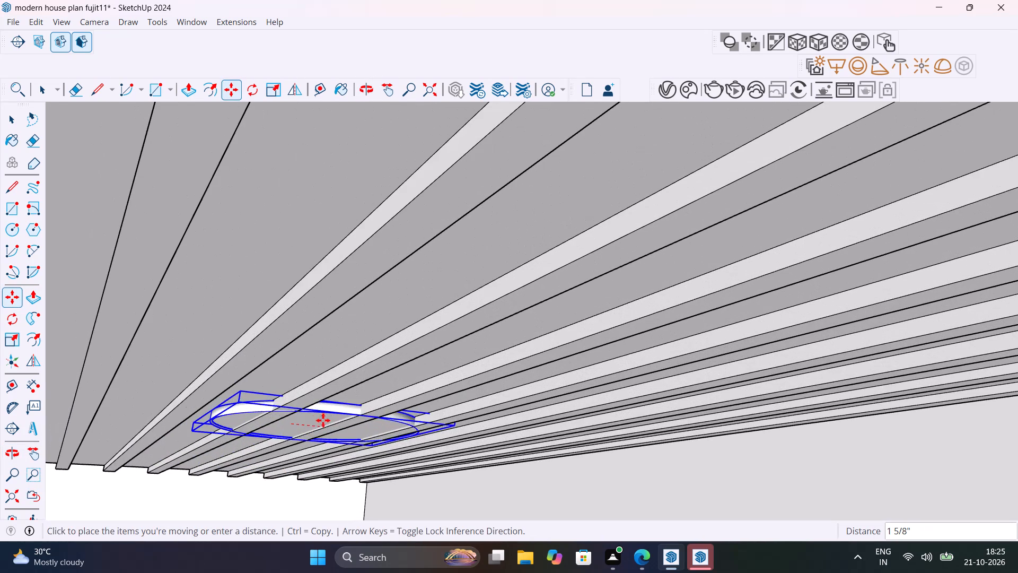
left_click(297, 425)
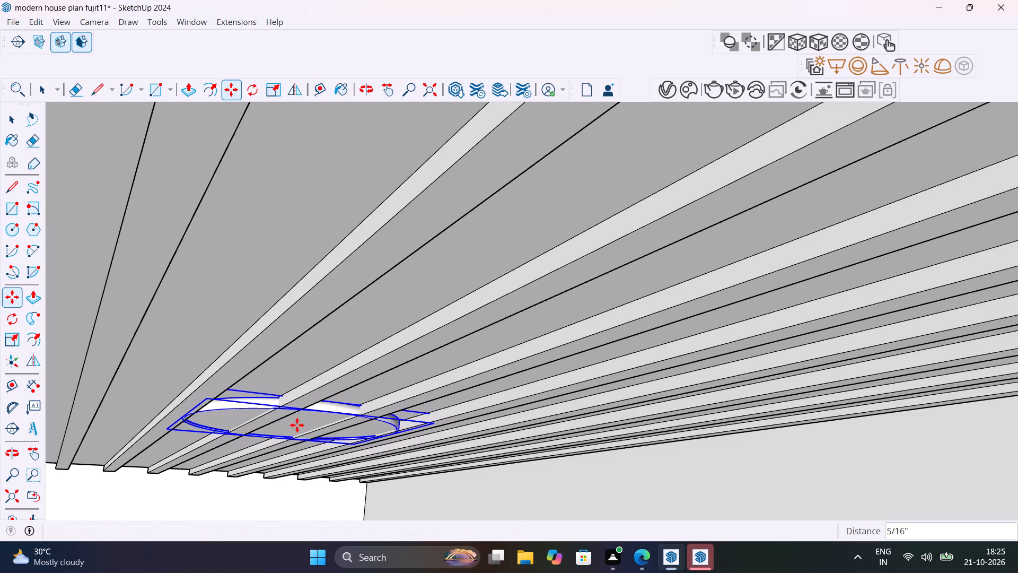
left_click(294, 432)
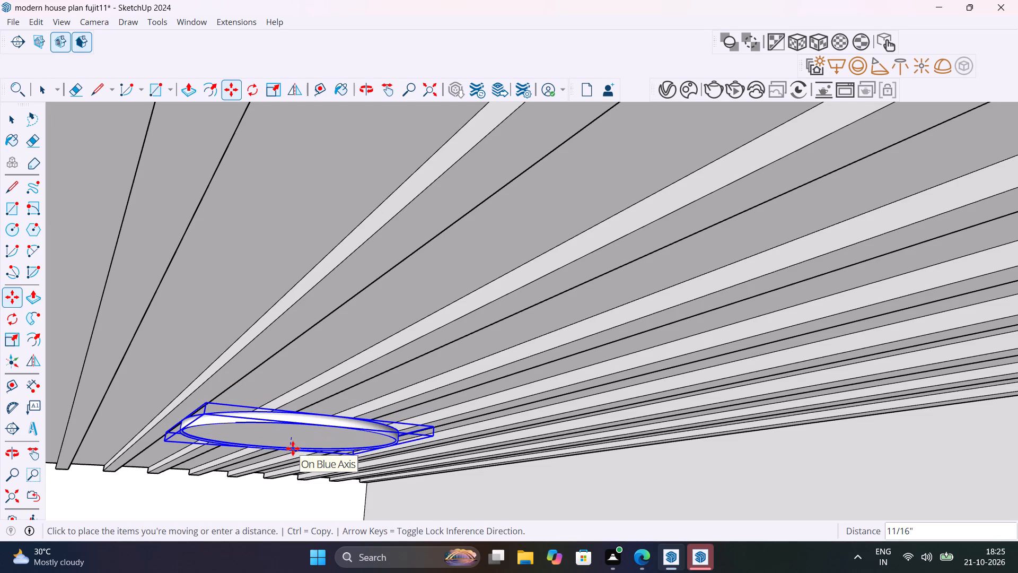
left_click(293, 448)
scroll(340, 431, "down", 13)
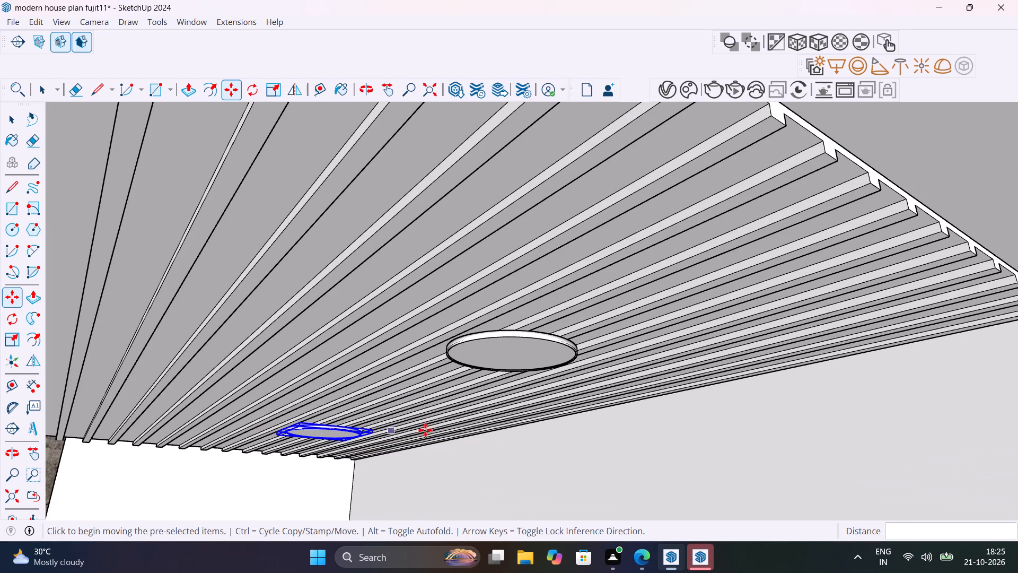
Delete the old wireframe light beneath the round porch fixture nearest the stone wall.
middle_click_drag(442, 422, 580, 389, "shift")
scroll(561, 394, "down", 9)
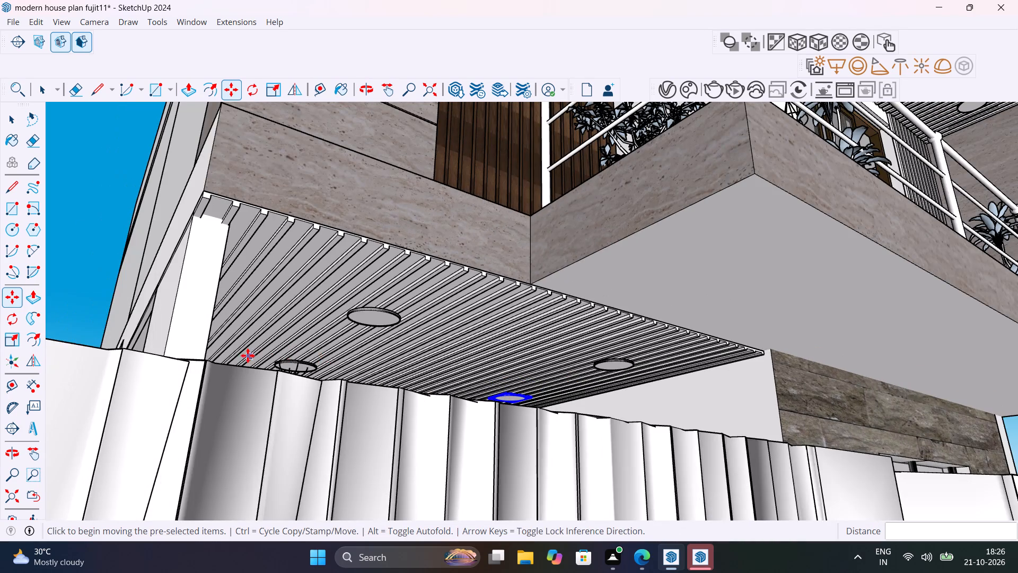
middle_click_drag(248, 355, 247, 405)
scroll(328, 421, "up", 1)
middle_click_drag(328, 420, 265, 380)
scroll(346, 422, "up", 2)
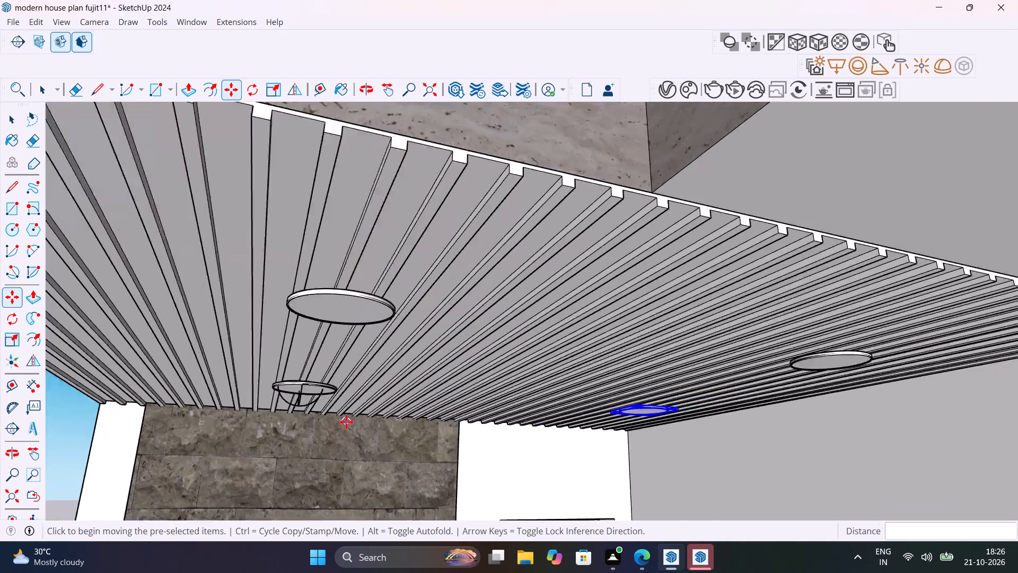
scroll(346, 422, "up", 6)
key("space")
left_click(272, 394)
left_click(264, 396)
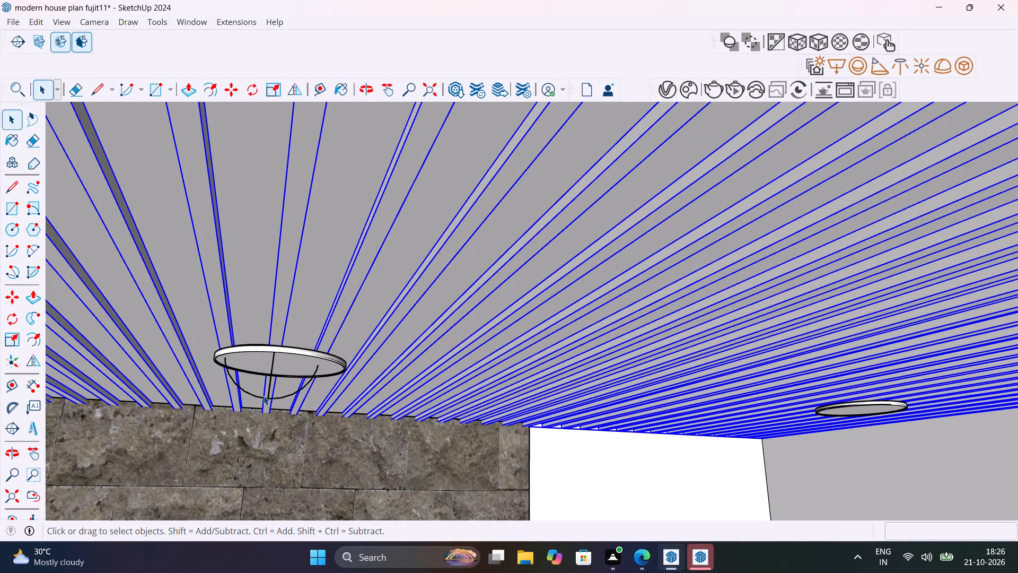
left_click(271, 397)
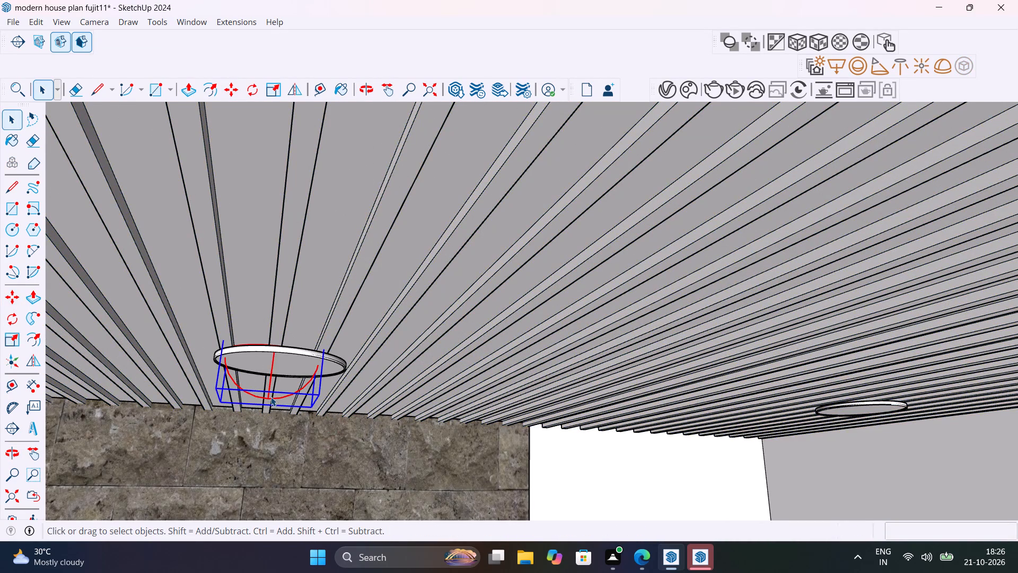
key("Delete")
Frame the whole house from the front at near eye level and store that view as a scene.
scroll(276, 393, "down", 14)
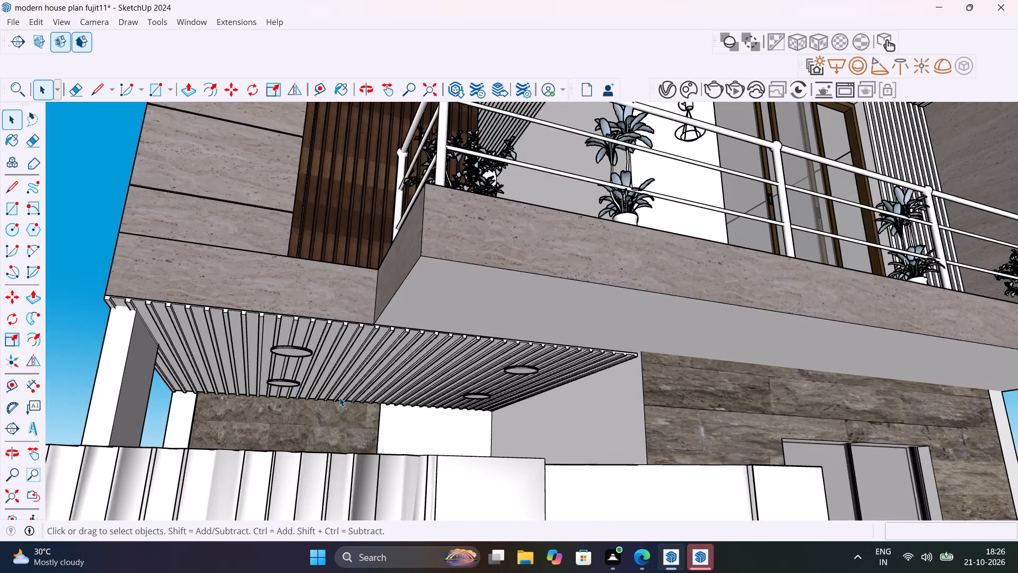
middle_click_drag(344, 397, 262, 426)
scroll(262, 426, "down", 1)
scroll(340, 396, "down", 9)
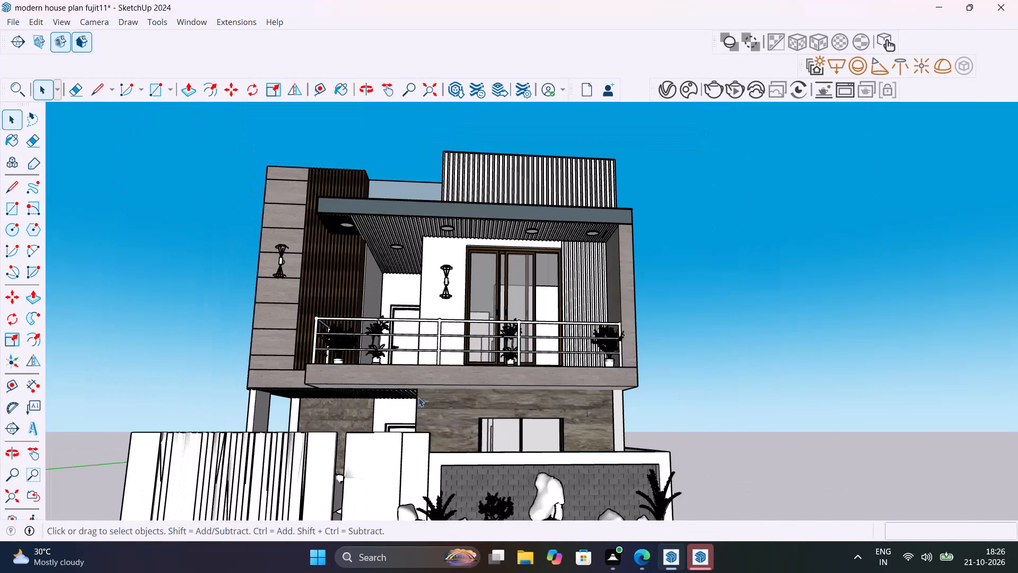
middle_click_drag(443, 414, 546, 423)
scroll(599, 374, "down", 5)
middle_click_drag(597, 395, 564, 372)
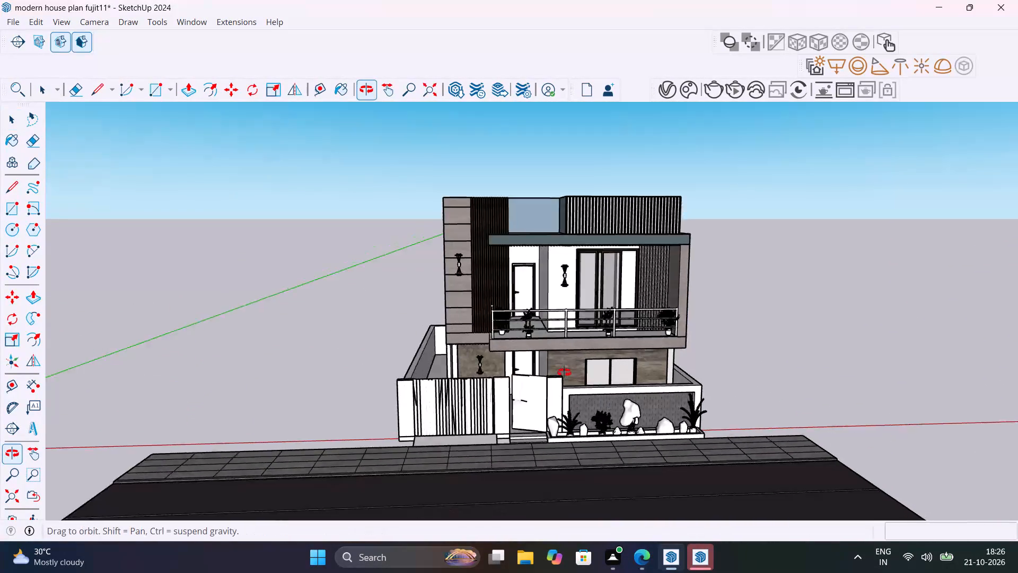
middle_click_drag(564, 372, 573, 389)
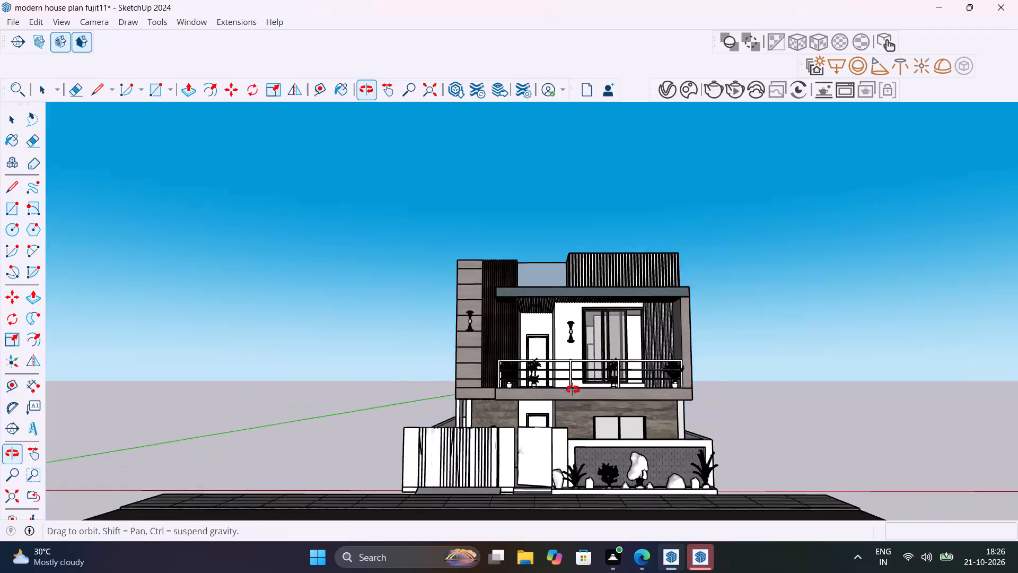
middle_click_drag(573, 389, 532, 354)
scroll(532, 354, "up", 2)
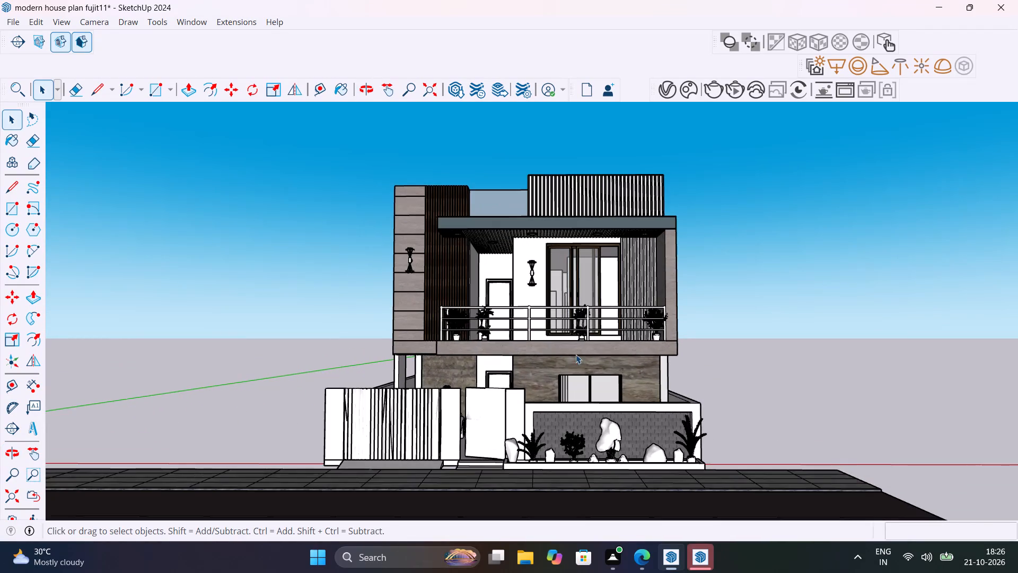
middle_click_drag(580, 364, 586, 379)
scroll(584, 368, "up", 2)
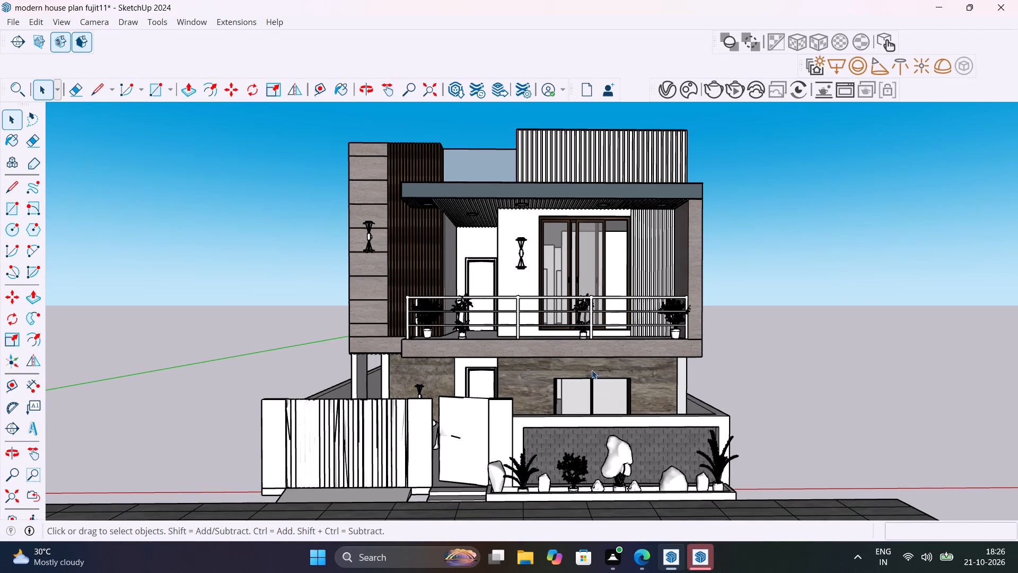
middle_click_drag(592, 369, 596, 353, "shift")
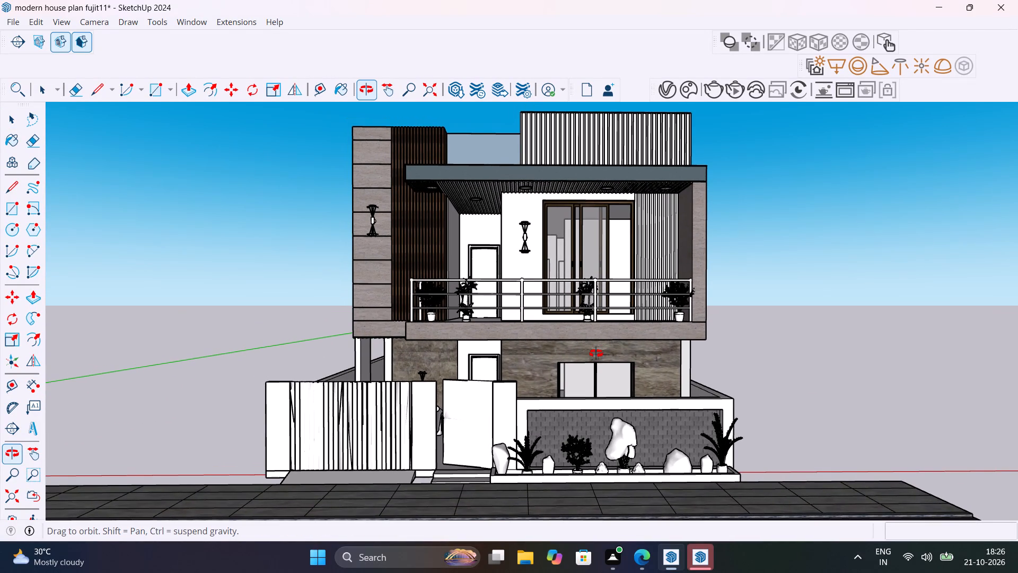
middle_click_drag(596, 353, 593, 353, "shift")
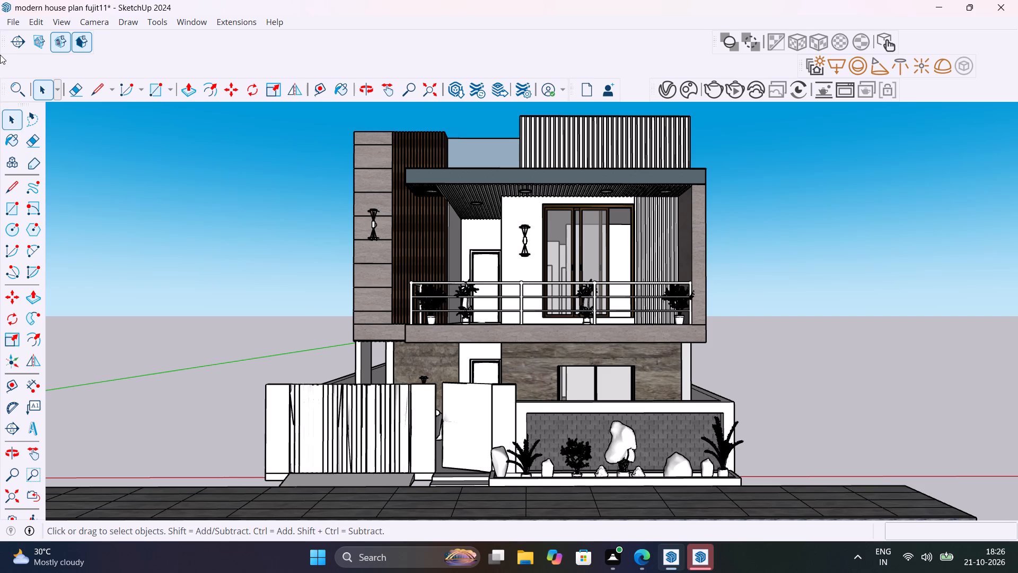
left_click(34, 23)
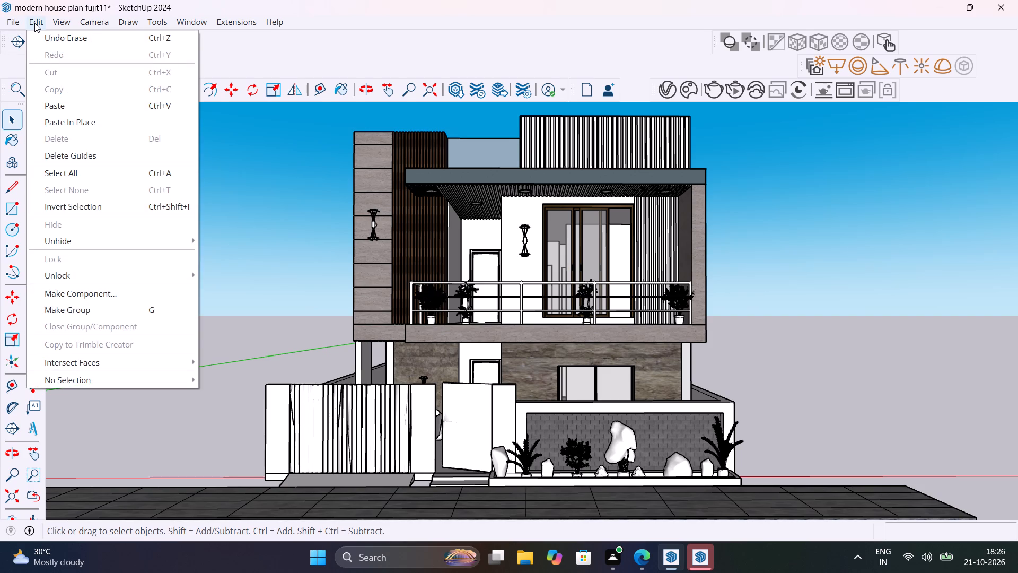
left_click(58, 23)
left_click(58, 23)
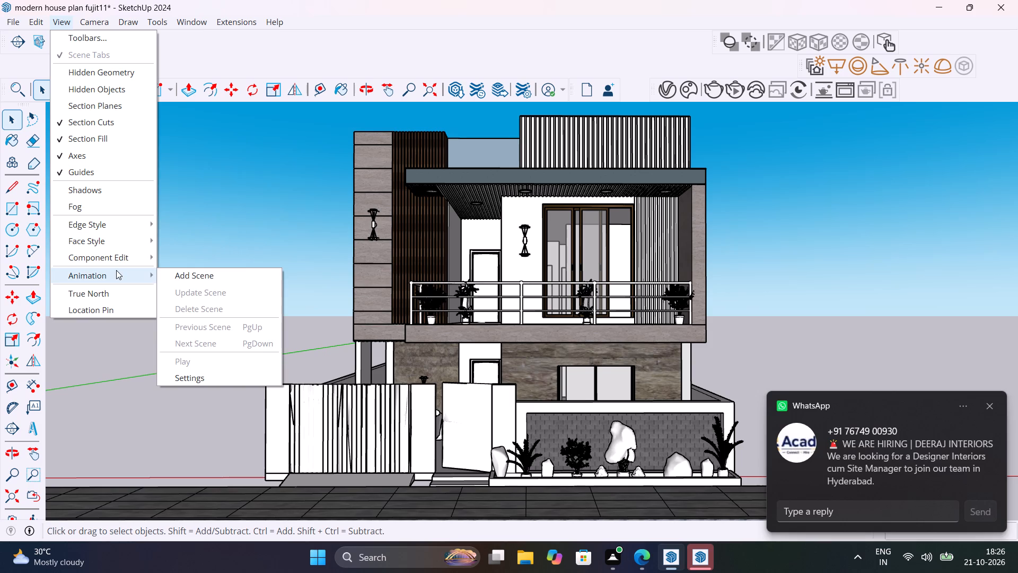
left_click(166, 275)
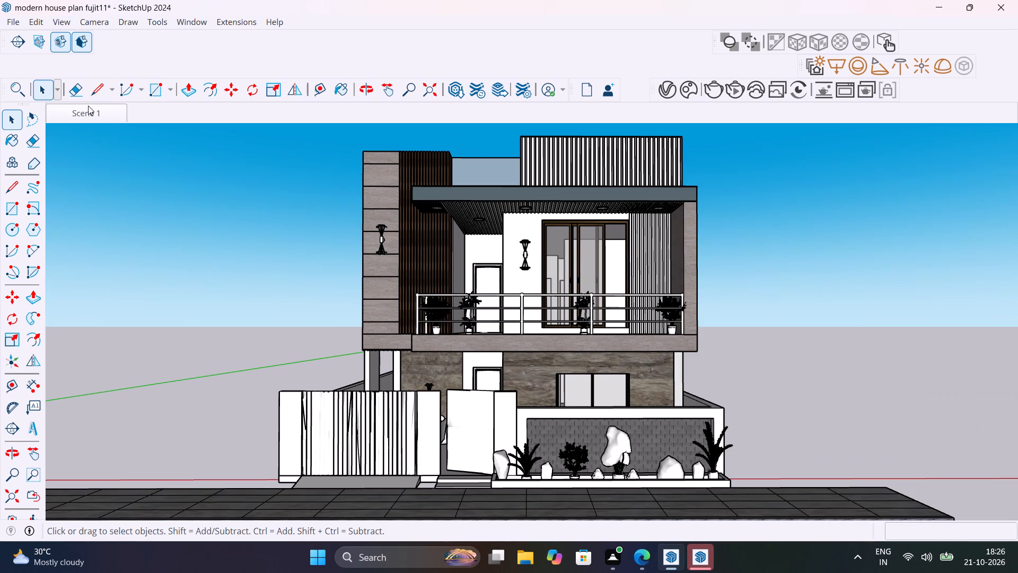
right_click(88, 106)
left_click(128, 164)
Render the saved front view with V-Ray.
left_click(712, 98)
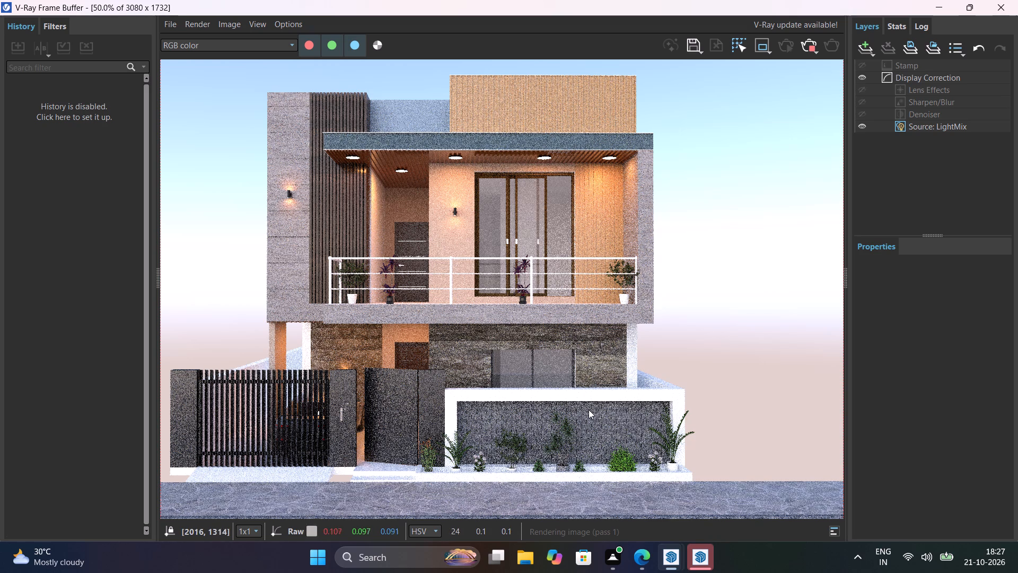
Examine the render up close and as a whole, checking the lighting around the porch, balcony, gate and garden wall.
scroll(360, 338, "up", 1)
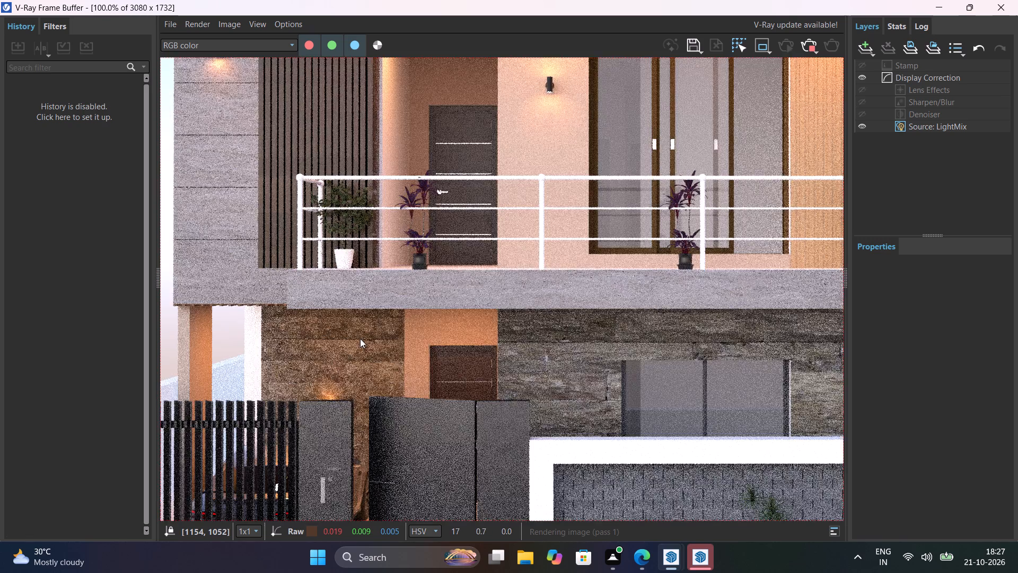
scroll(360, 338, "up", 1)
scroll(360, 338, "down", 2)
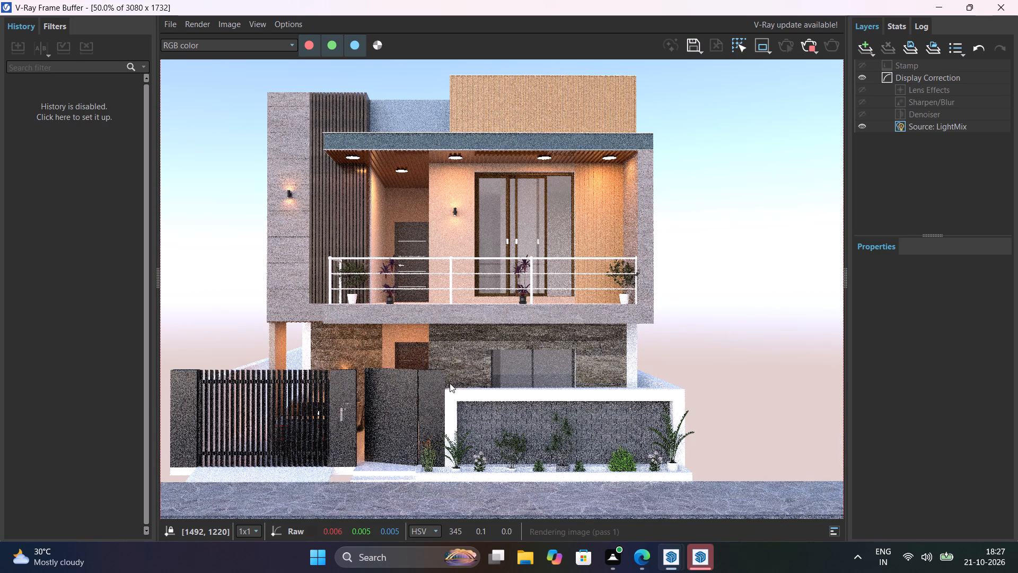
scroll(450, 383, "down", 1)
scroll(450, 383, "up", 1)
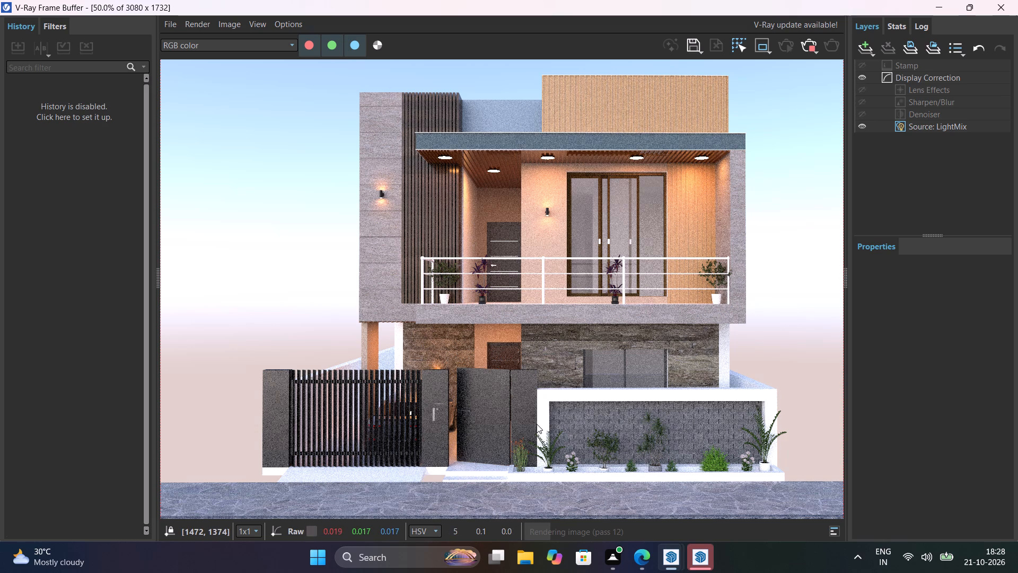
scroll(537, 424, "up", 1)
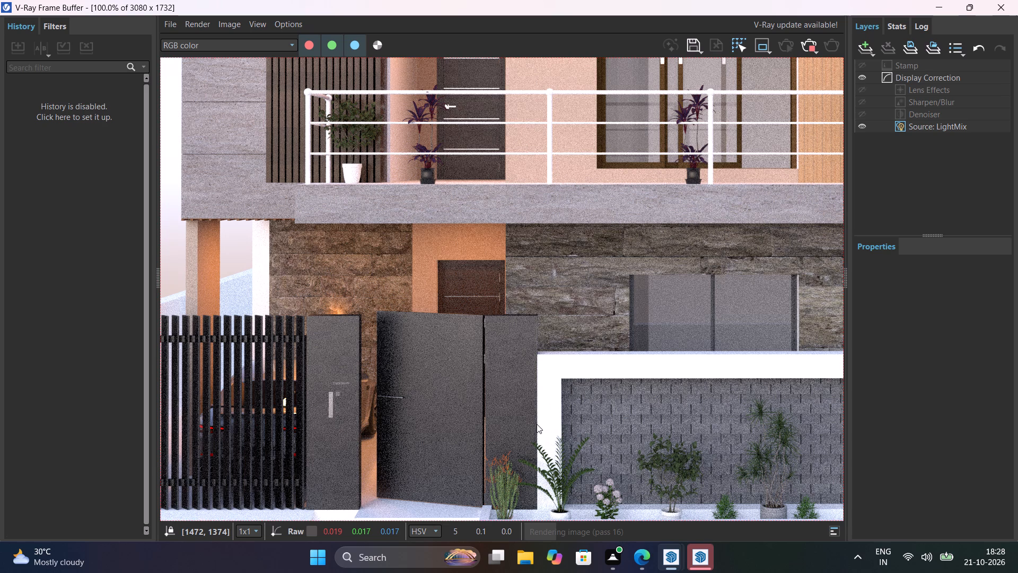
scroll(537, 424, "up", 1)
scroll(537, 424, "down", 1)
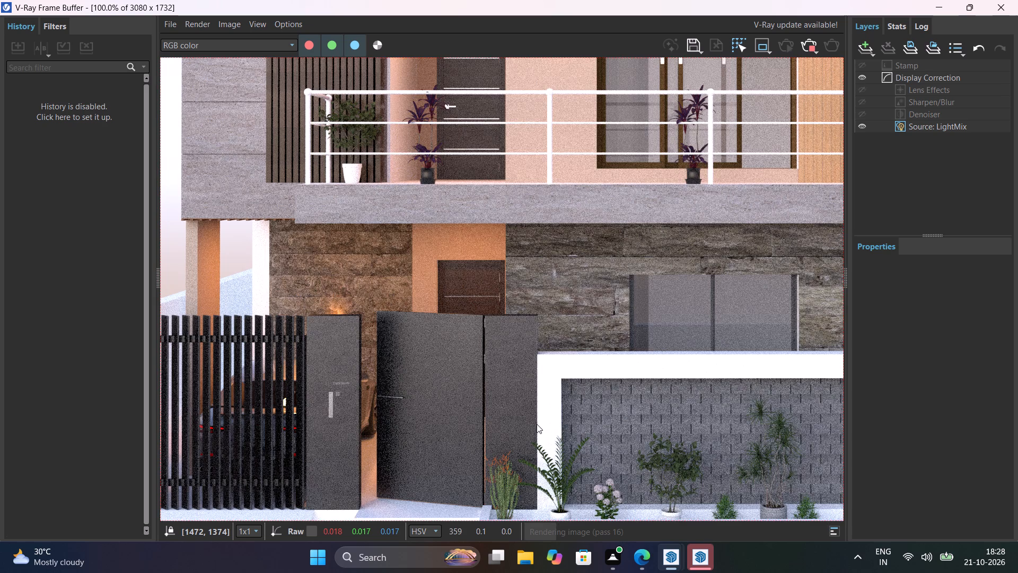
scroll(537, 424, "down", 1)
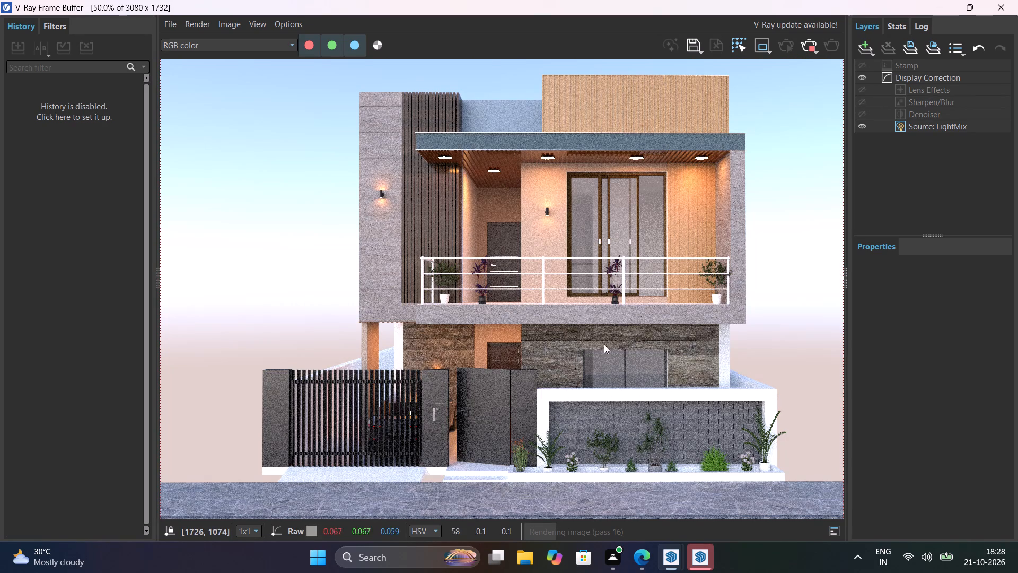
scroll(615, 328, "up", 2)
scroll(615, 328, "down", 2)
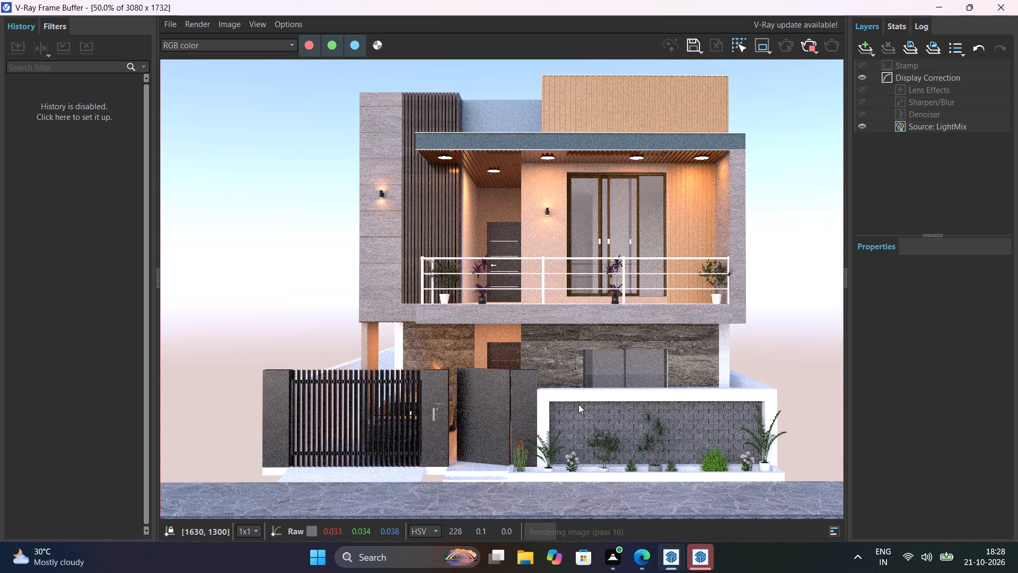
middle_click_drag(581, 428, 577, 488)
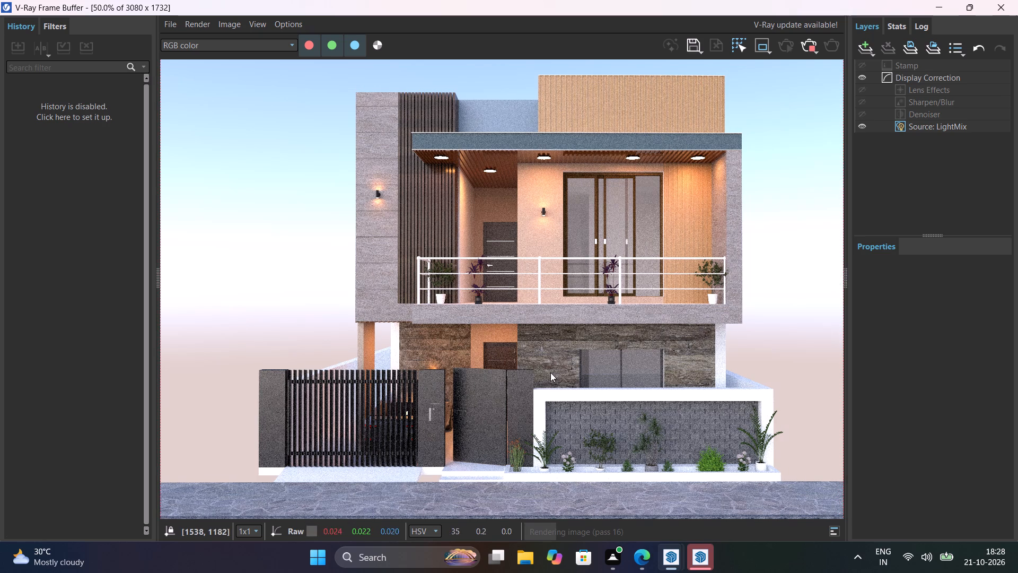
middle_click_drag(557, 379, 560, 432)
scroll(549, 390, "up", 2)
middle_click_drag(549, 392, 549, 572)
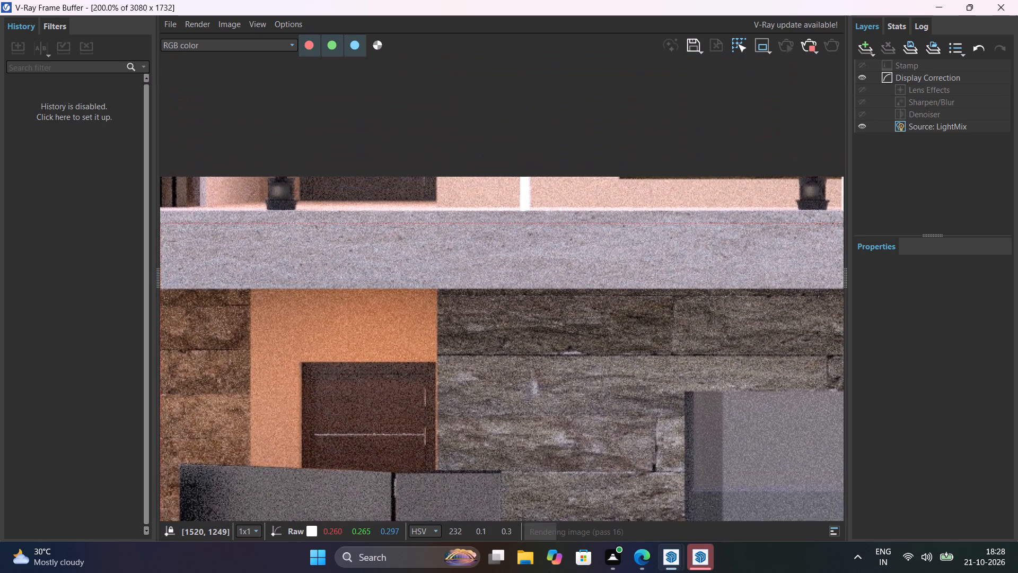
Examine the render of the whole front facade and the balcony area, checking its lighting as the image refines.
middle_click_drag(549, 572, 546, 571)
scroll(543, 388, "down", 3)
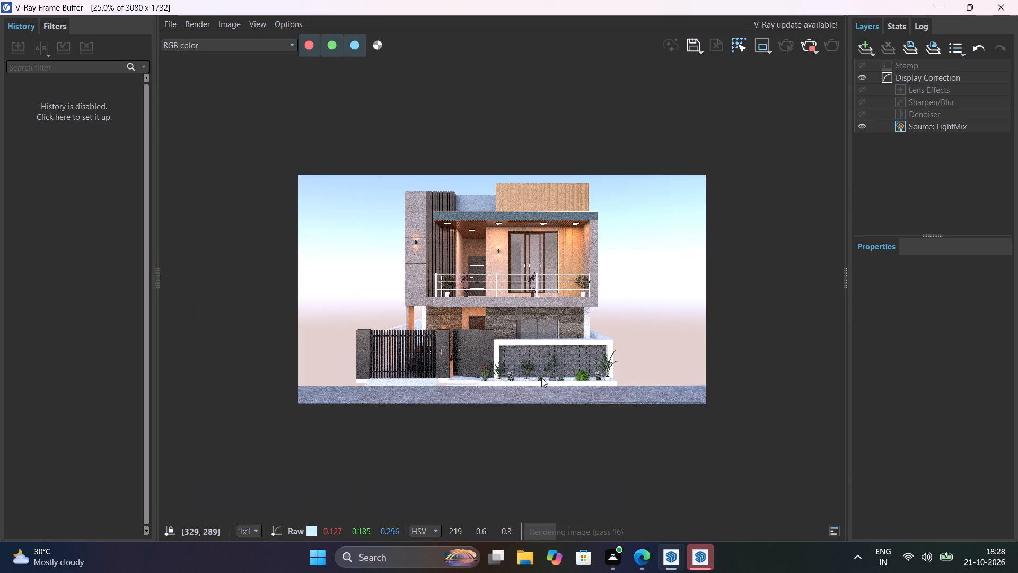
scroll(541, 336, "up", 1)
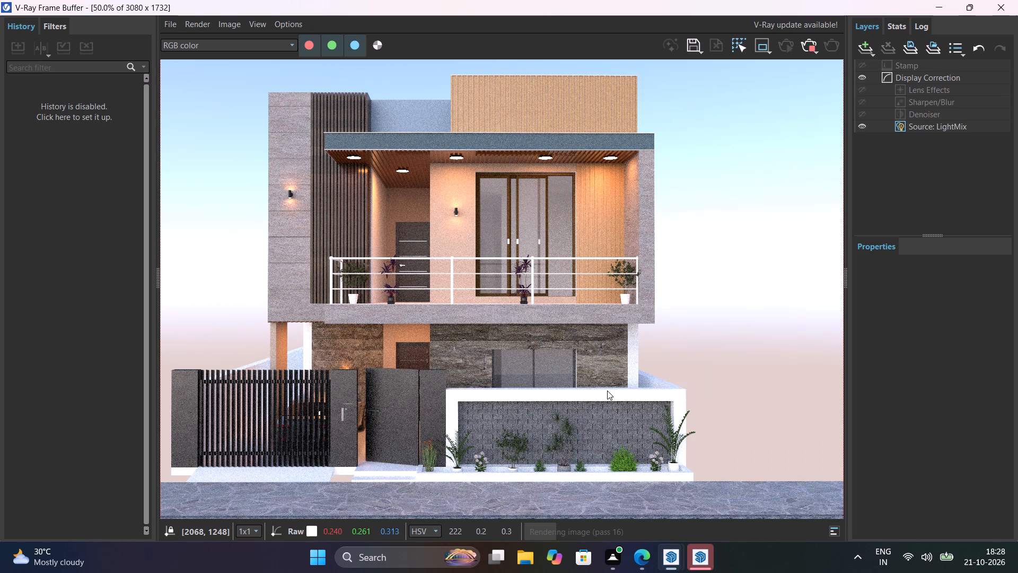
middle_click_drag(639, 394, 700, 400)
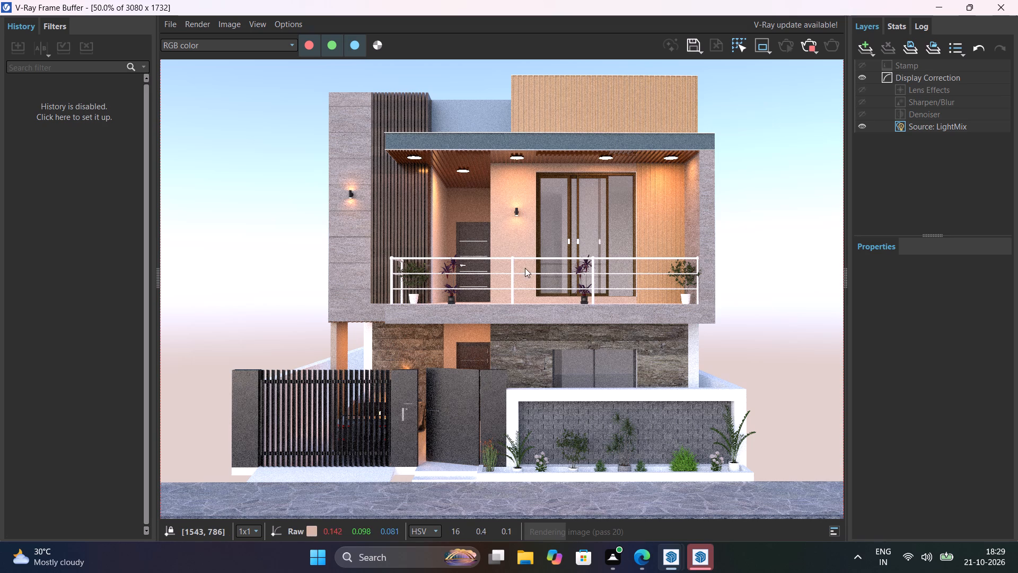
scroll(534, 269, "up", 1)
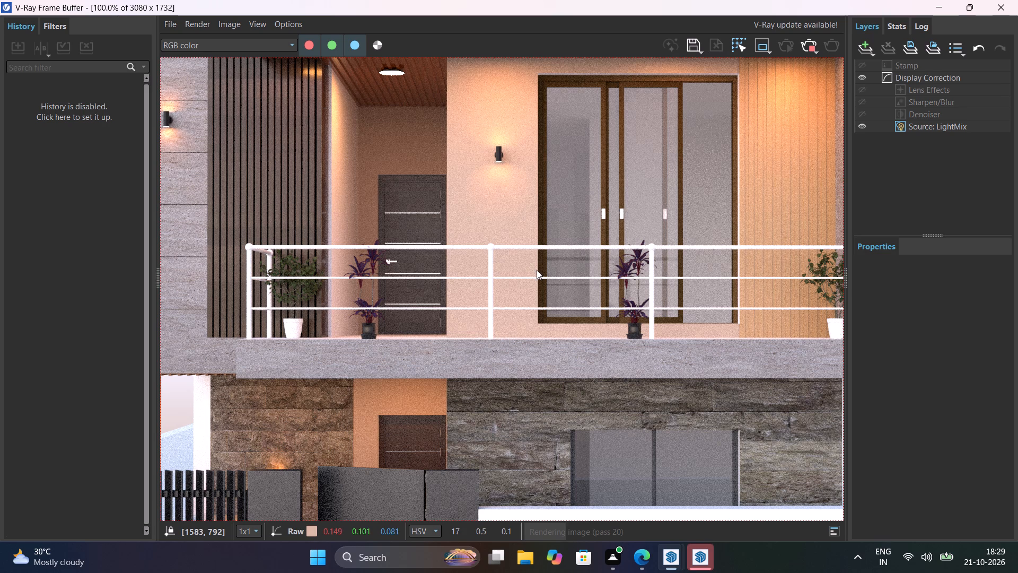
scroll(534, 270, "down", 1)
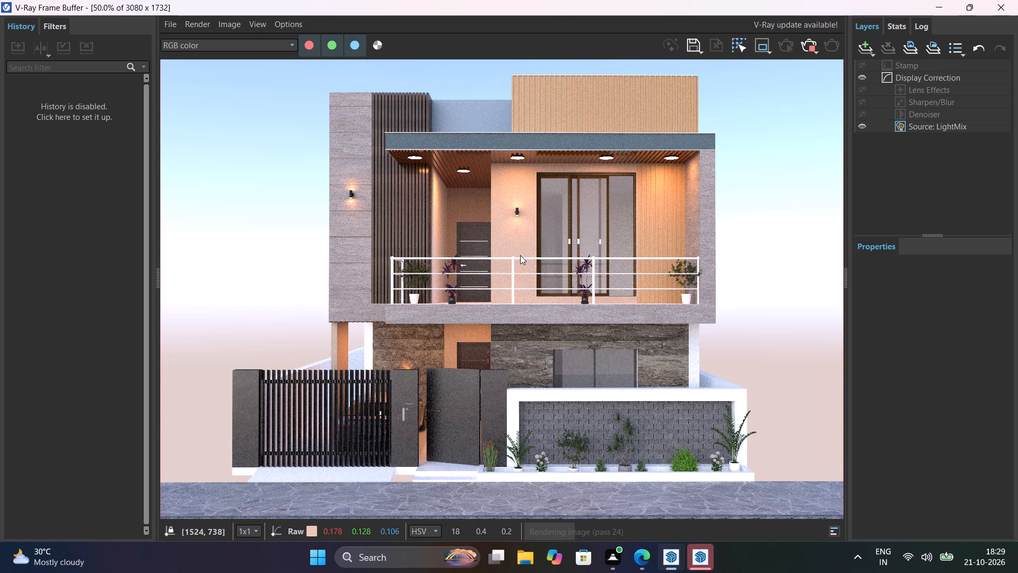
scroll(521, 255, "up", 2)
scroll(521, 255, "down", 3)
scroll(521, 255, "up", 1)
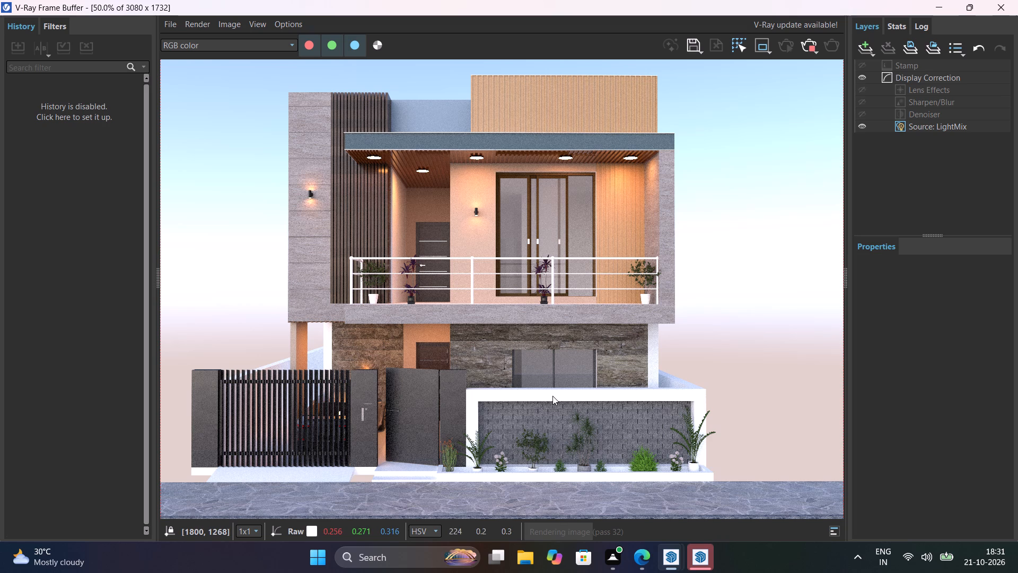
Examine the ground-floor window, stone cladding, gate and garden wall in the render, up close and within the whole facade.
scroll(552, 396, "up", 2)
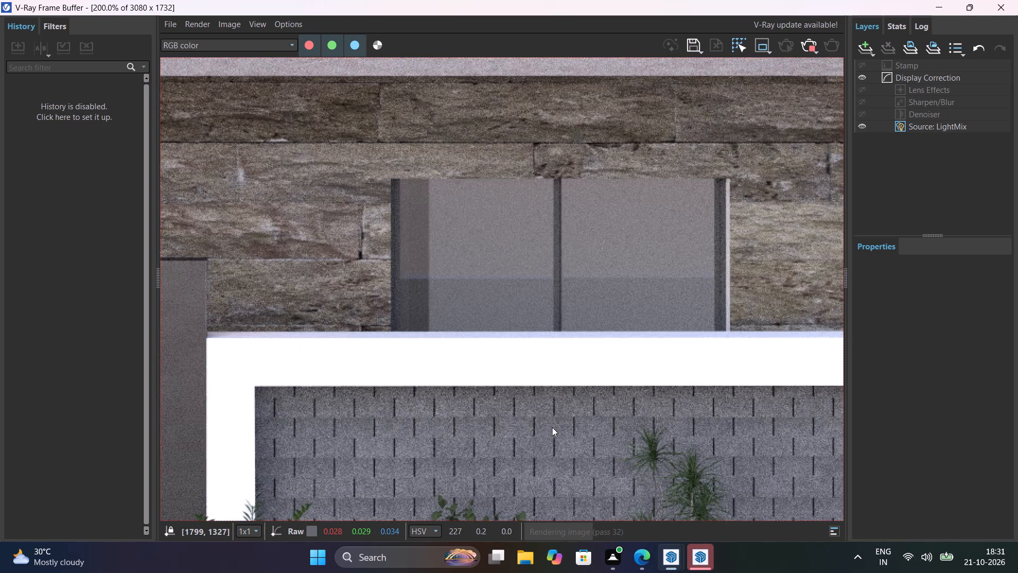
scroll(552, 427, "down", 3)
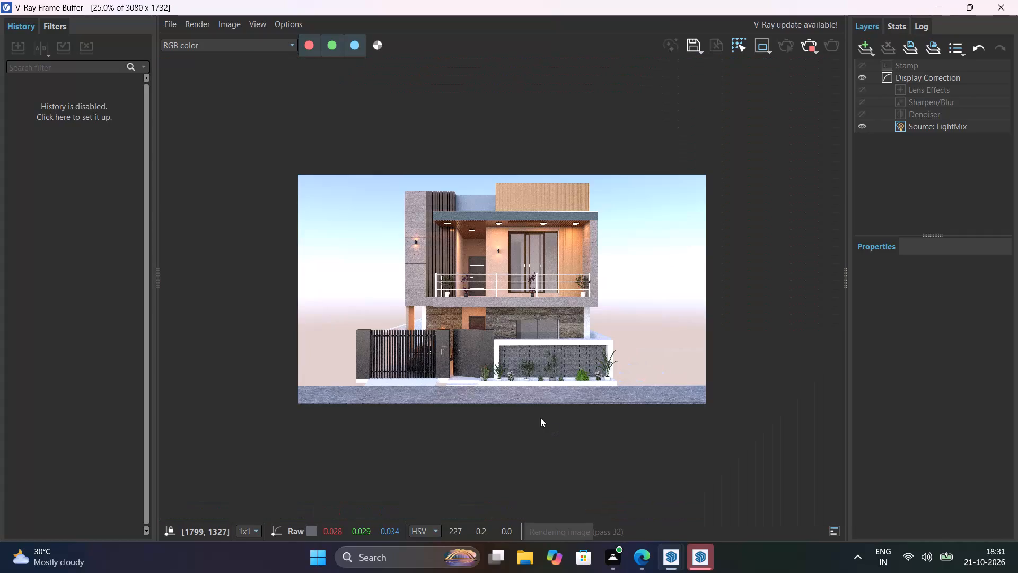
scroll(501, 354, "up", 1)
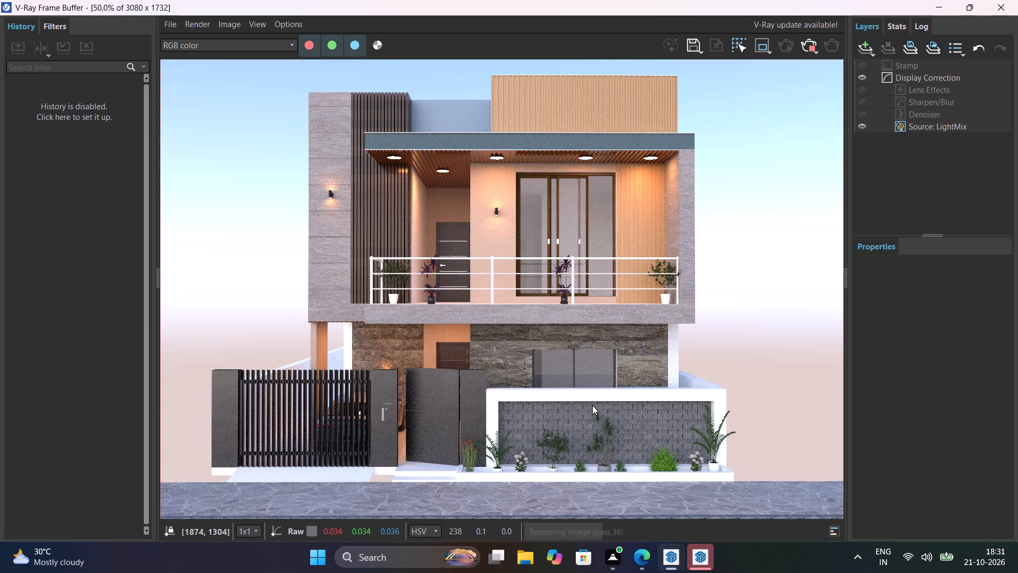
scroll(592, 405, "up", 1)
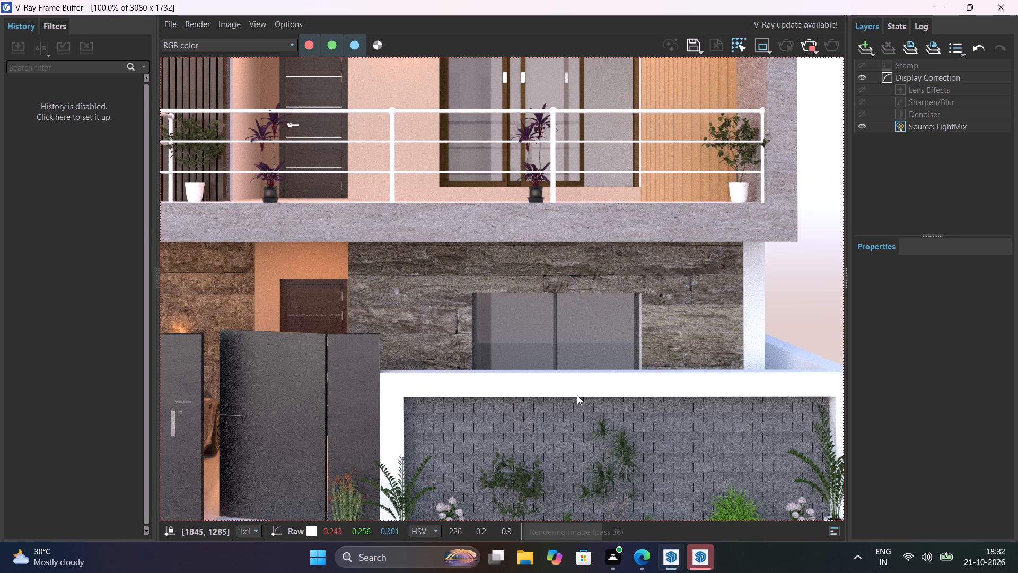
scroll(587, 435, "up", 1)
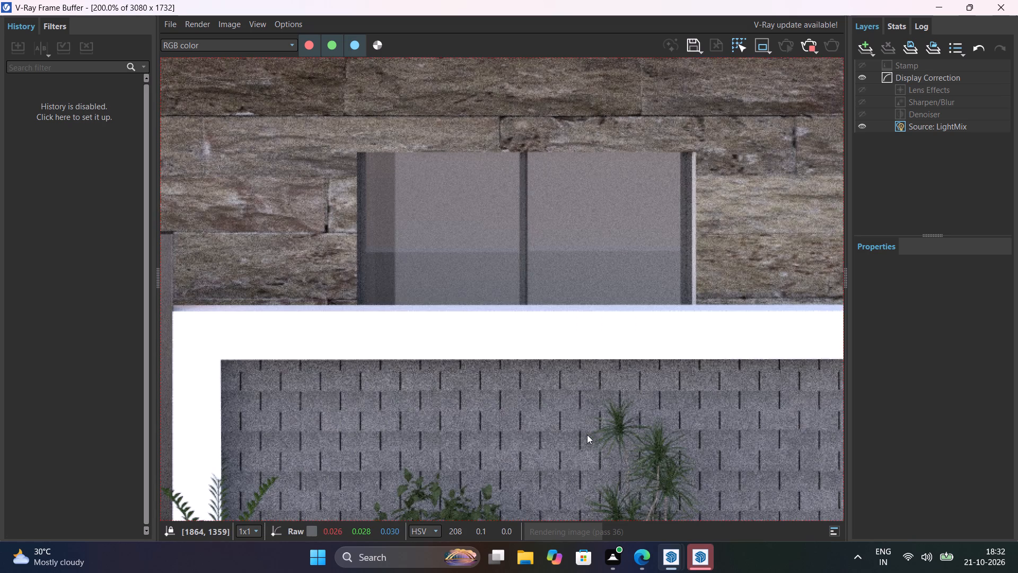
scroll(587, 435, "down", 3)
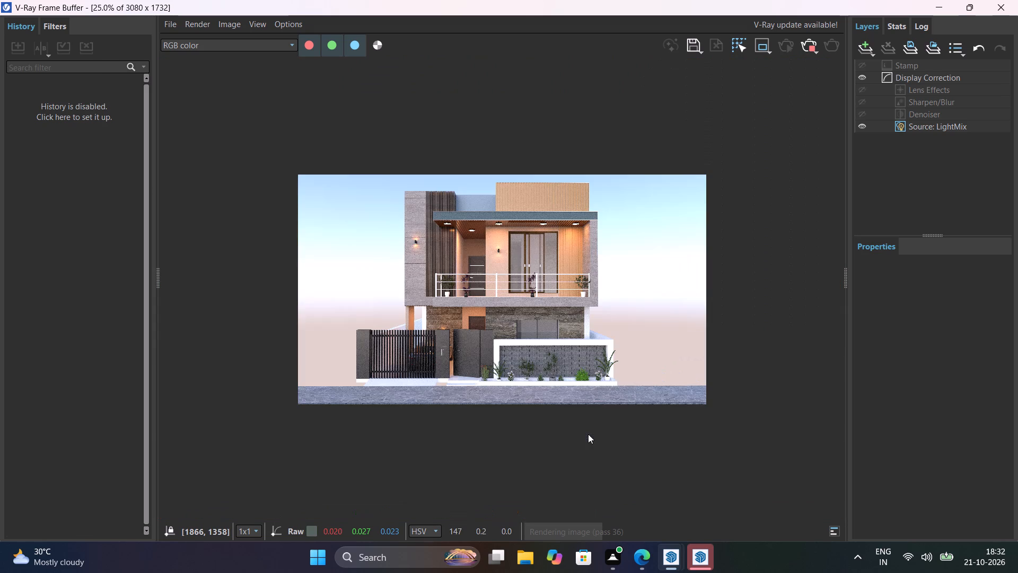
scroll(589, 424, "up", 2)
scroll(598, 430, "down", 2)
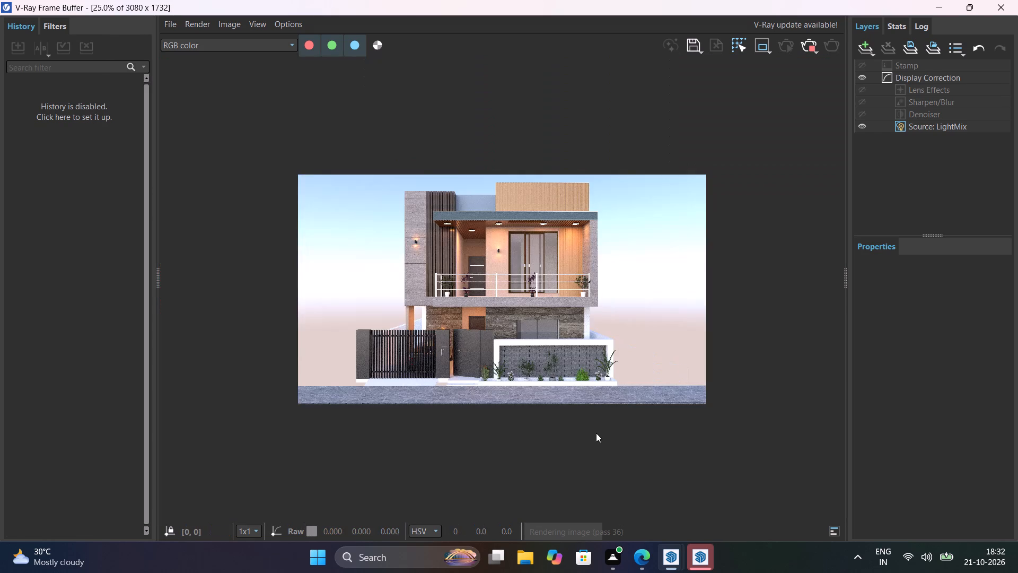
middle_click_drag(601, 432, 683, 438)
middle_click_drag(521, 350, 601, 388)
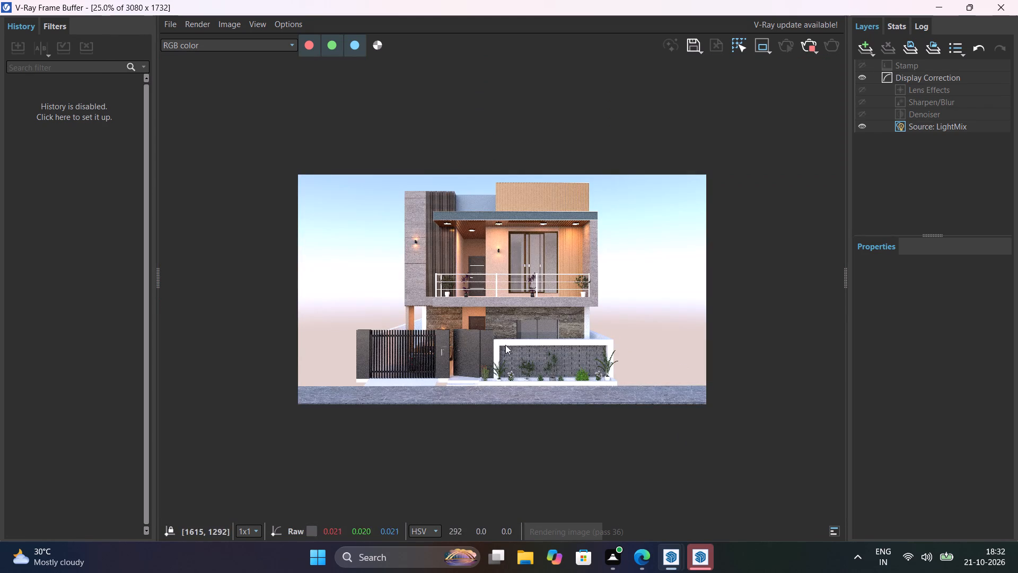
scroll(444, 336, "up", 1)
middle_click_drag(475, 337, 462, 433)
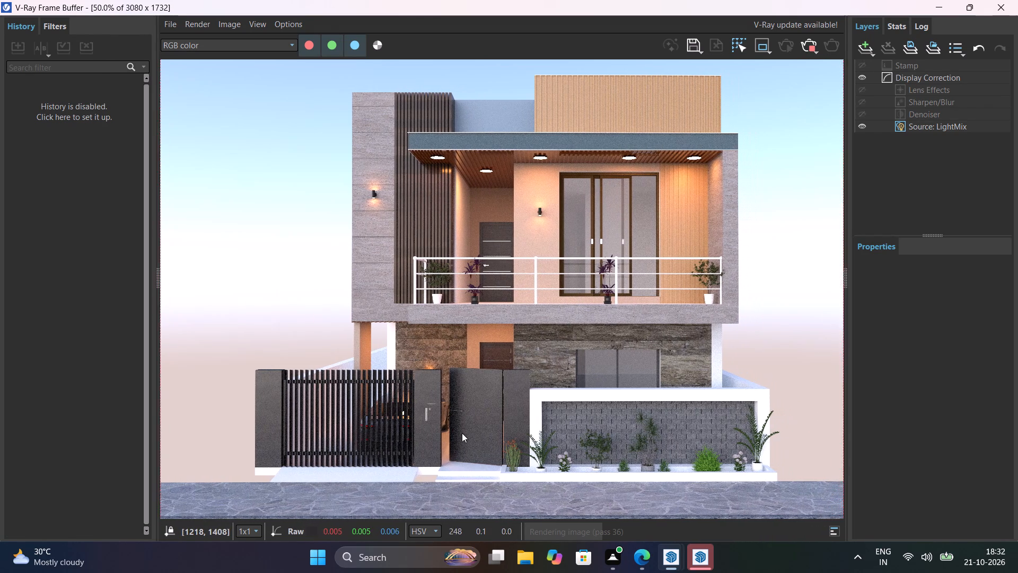
middle_click_drag(462, 433, 449, 430)
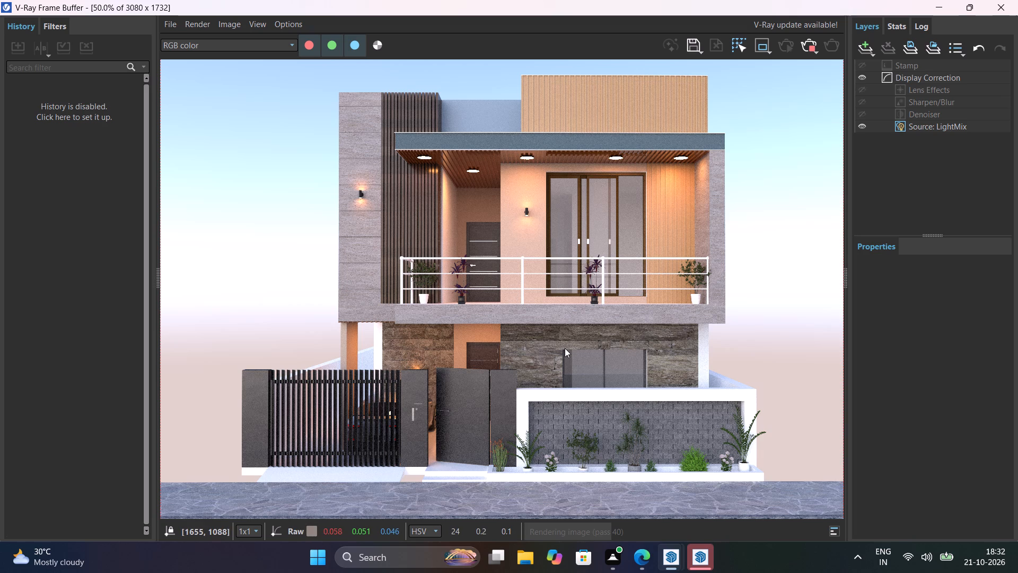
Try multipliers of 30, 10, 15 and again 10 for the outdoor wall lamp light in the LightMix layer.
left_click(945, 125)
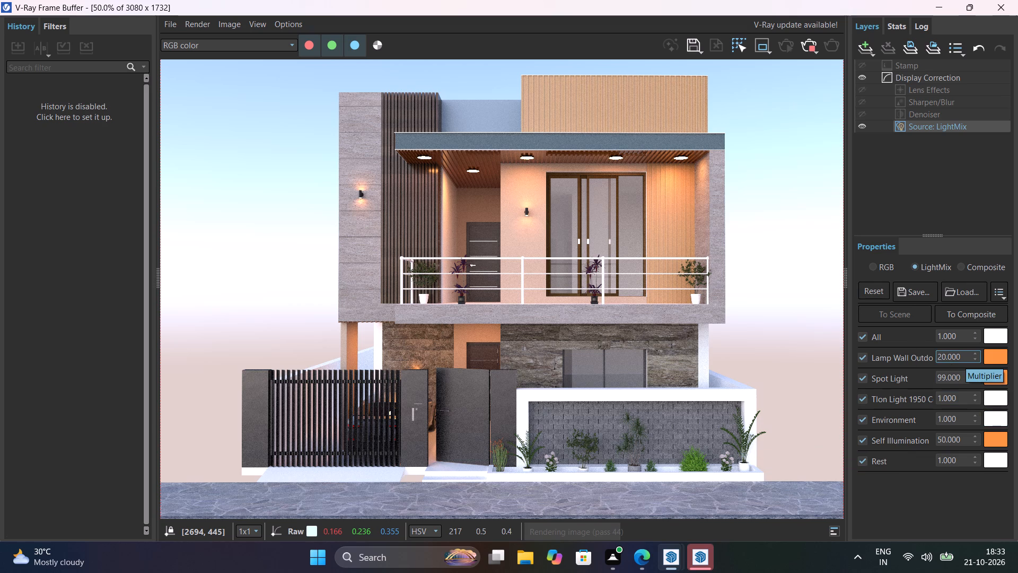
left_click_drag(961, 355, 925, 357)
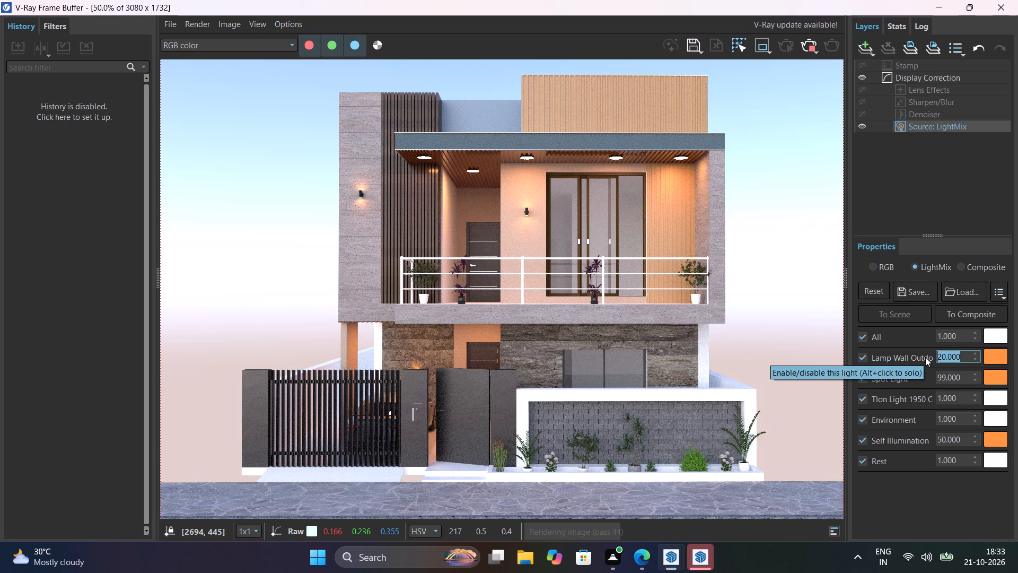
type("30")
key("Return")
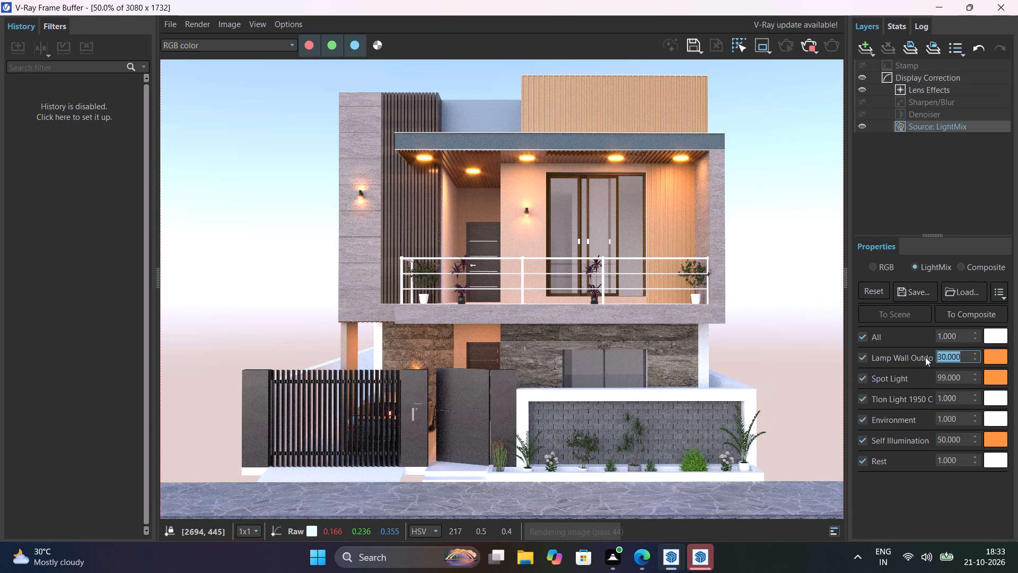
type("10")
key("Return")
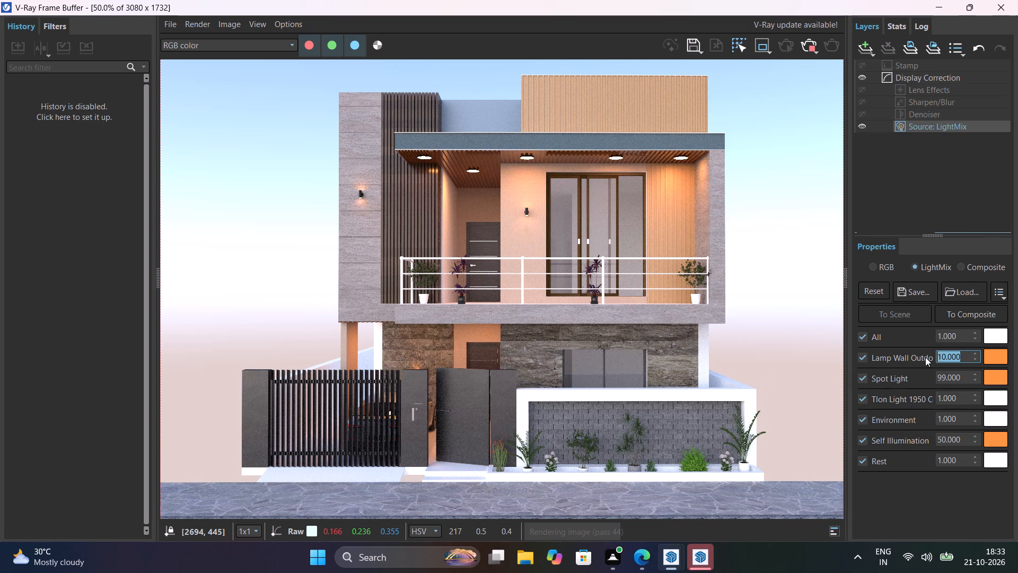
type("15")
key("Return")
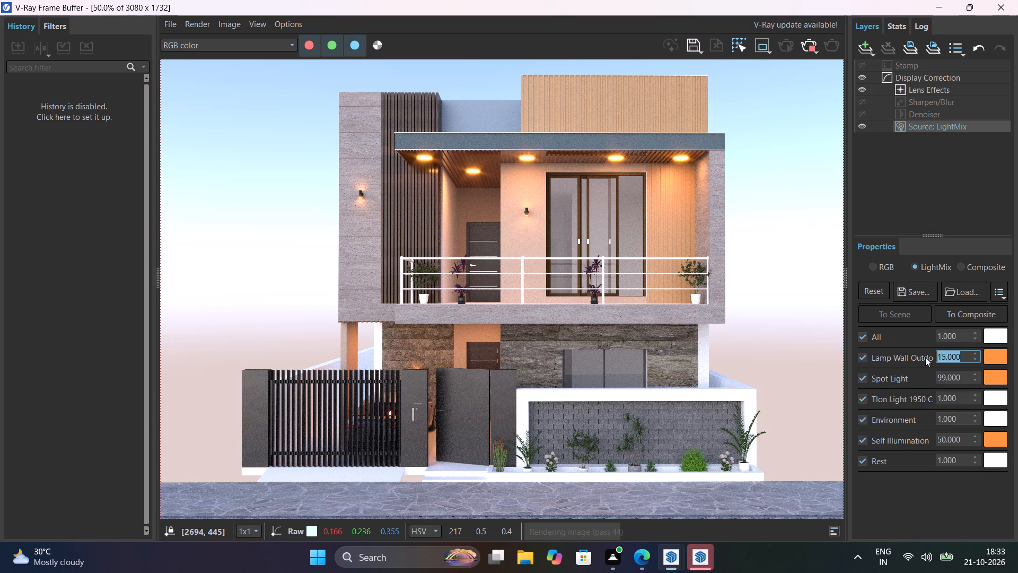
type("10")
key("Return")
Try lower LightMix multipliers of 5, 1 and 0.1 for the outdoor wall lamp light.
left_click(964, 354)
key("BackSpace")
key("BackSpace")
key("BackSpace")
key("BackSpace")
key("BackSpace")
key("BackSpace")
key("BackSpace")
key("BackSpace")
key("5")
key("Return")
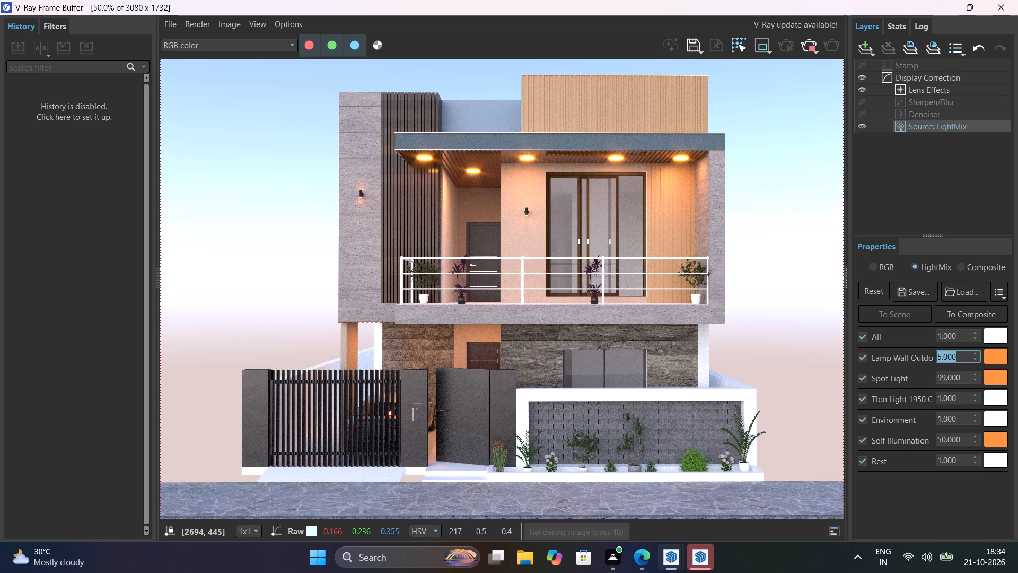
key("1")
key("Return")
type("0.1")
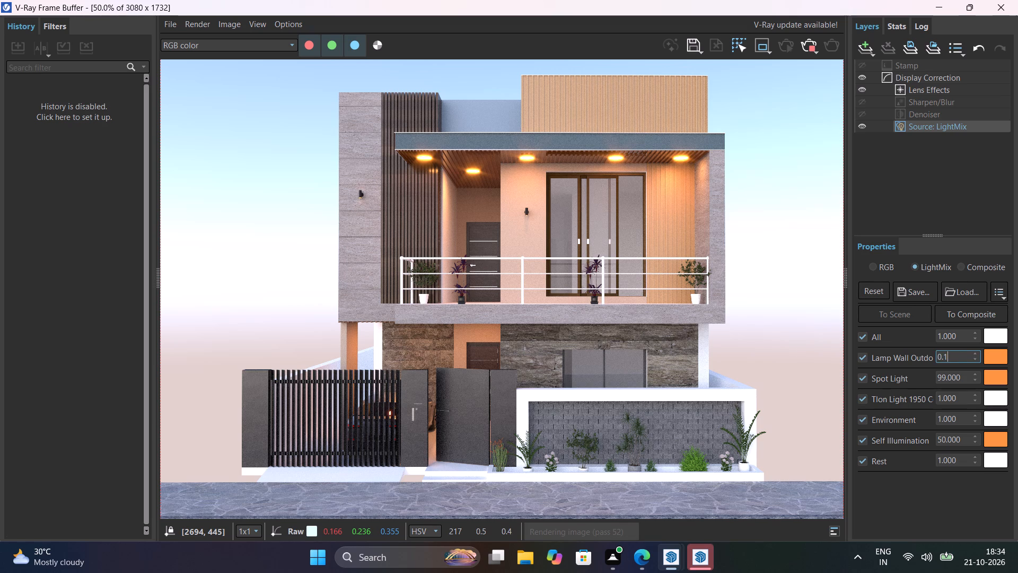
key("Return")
Set the outdoor wall lamp light's LightMix multiplier to 0.
key("0")
key("Return")
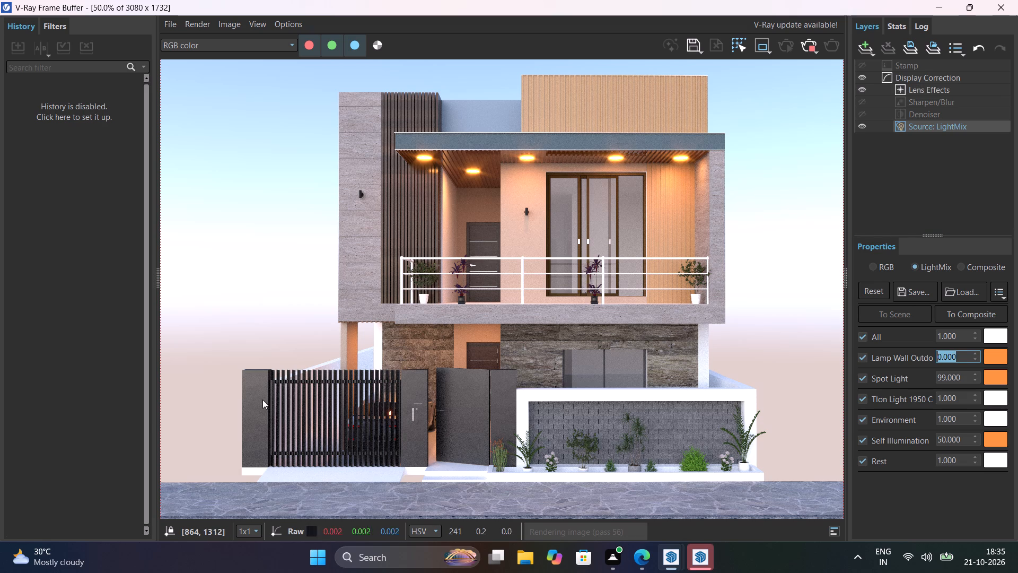
Examine the adjusted render around the entrance columns and stone wall, and the lighting balance of the whole facade.
scroll(370, 336, "up", 4)
scroll(419, 342, "up", 1)
scroll(420, 342, "down", 2)
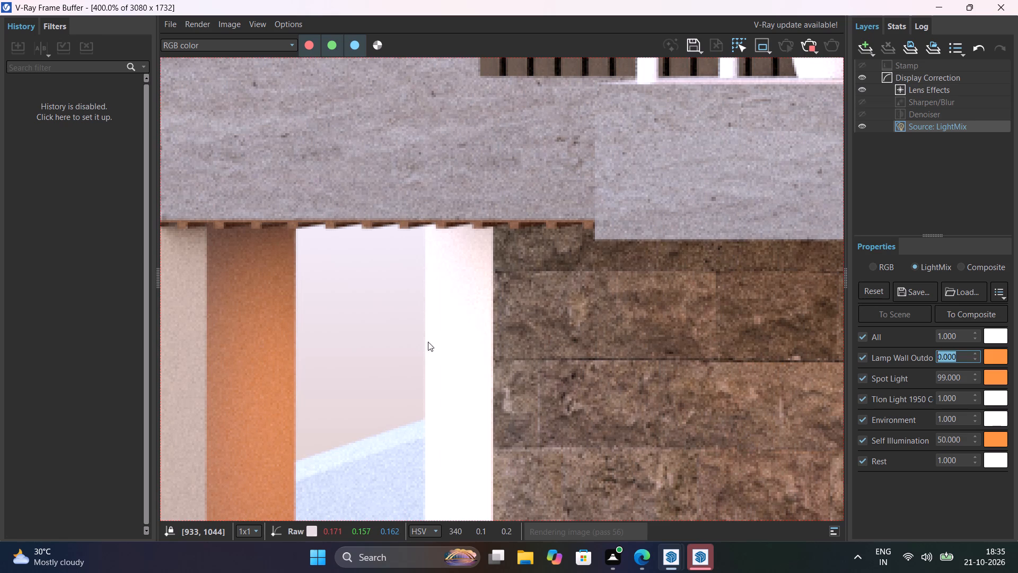
scroll(547, 348, "down", 1)
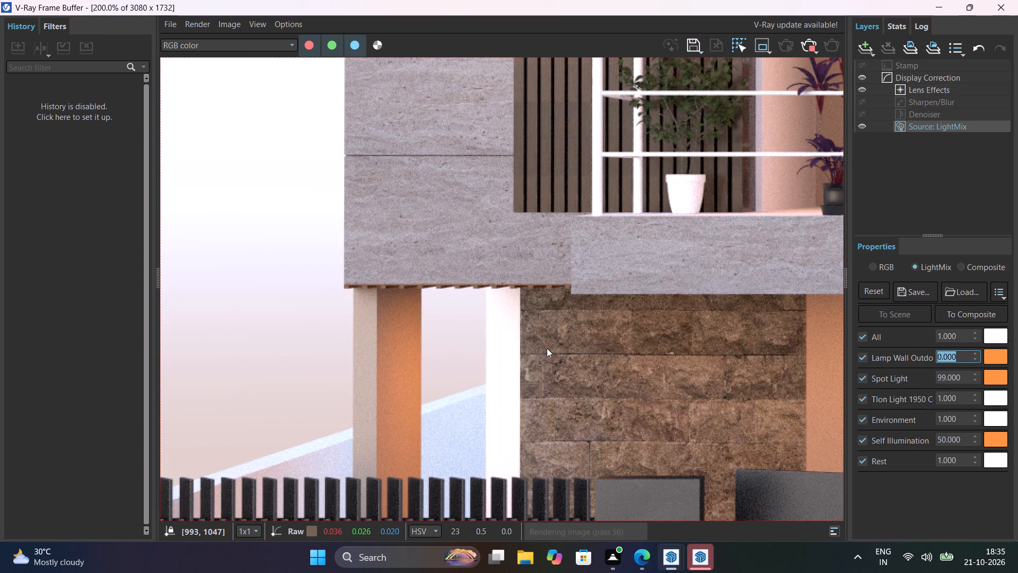
scroll(547, 348, "down", 3)
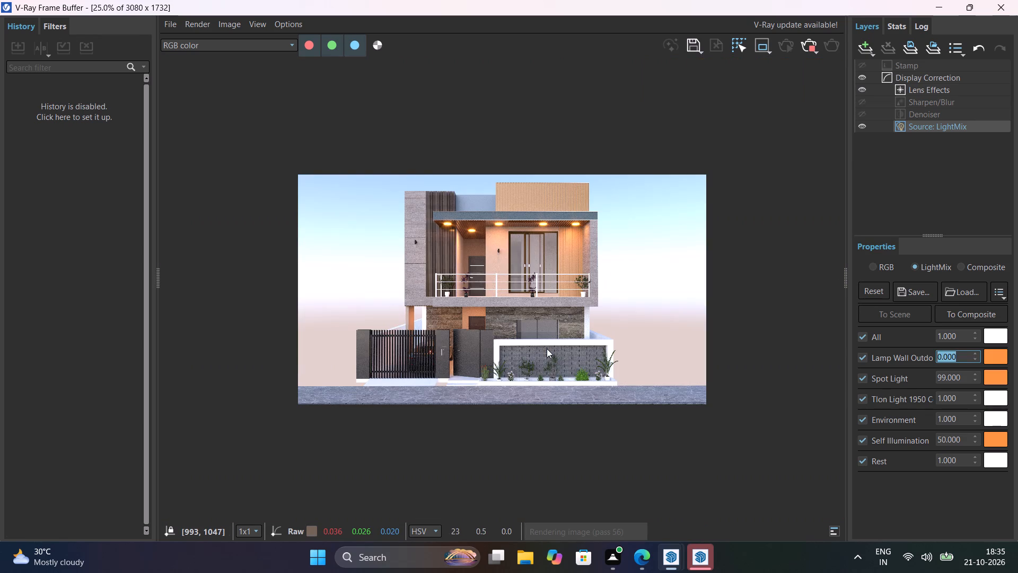
scroll(562, 357, "up", 1)
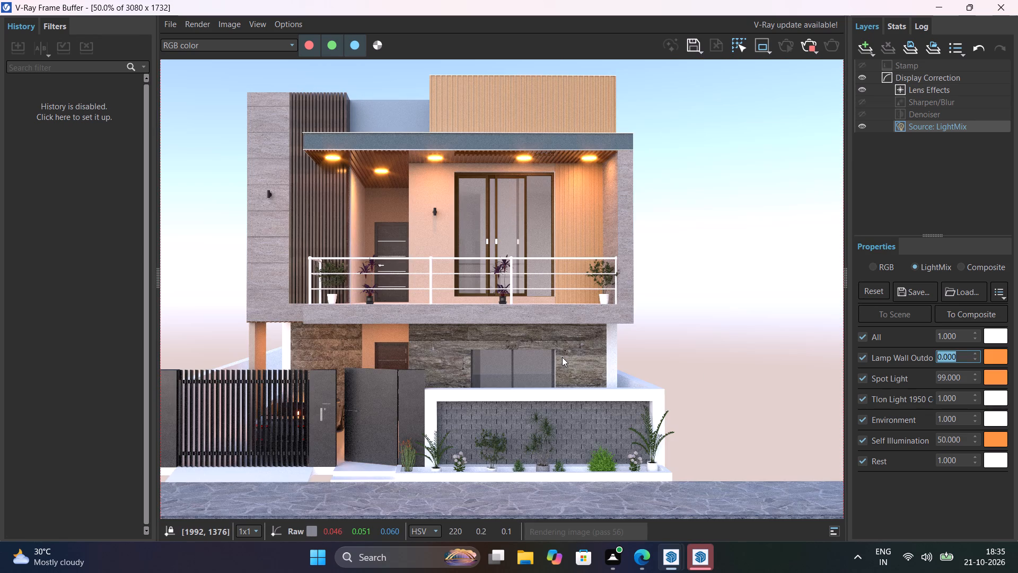
scroll(562, 357, "down", 1)
scroll(452, 329, "up", 1)
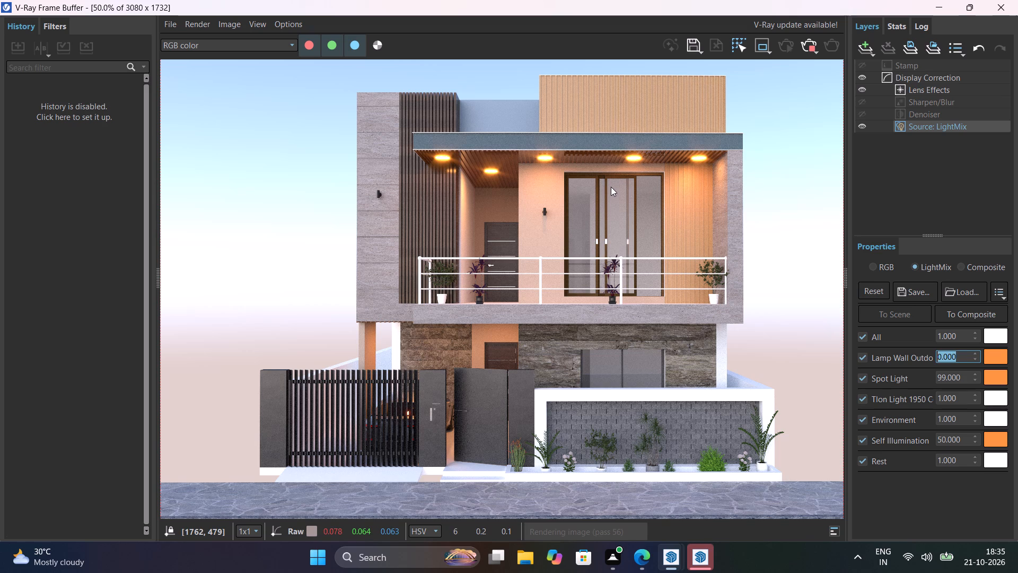
scroll(611, 187, "down", 1)
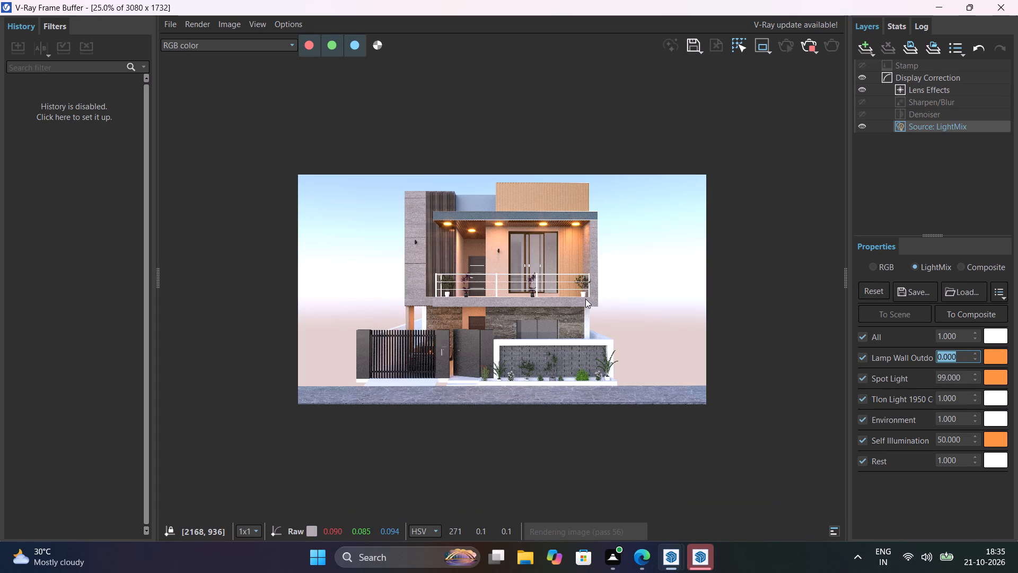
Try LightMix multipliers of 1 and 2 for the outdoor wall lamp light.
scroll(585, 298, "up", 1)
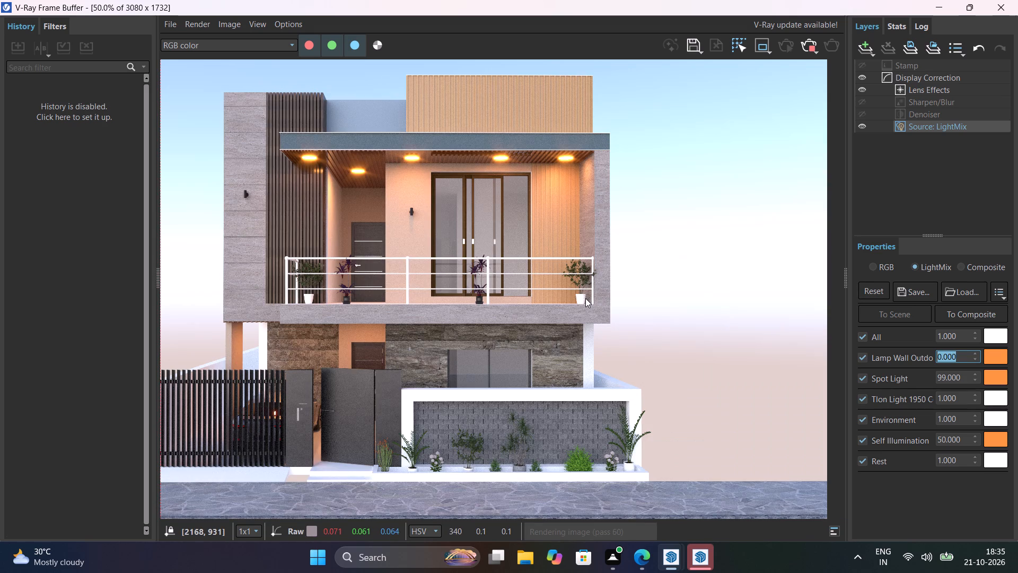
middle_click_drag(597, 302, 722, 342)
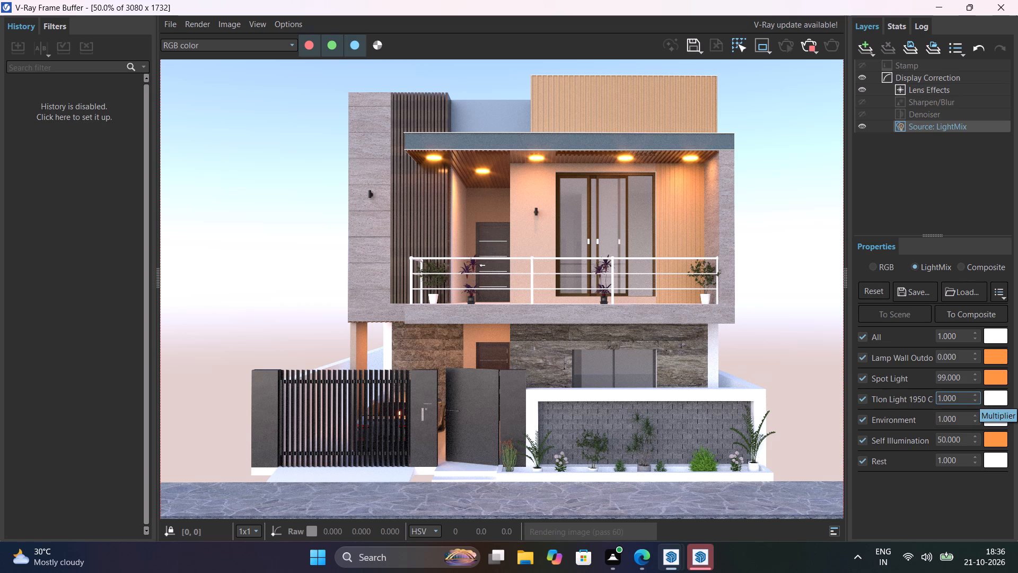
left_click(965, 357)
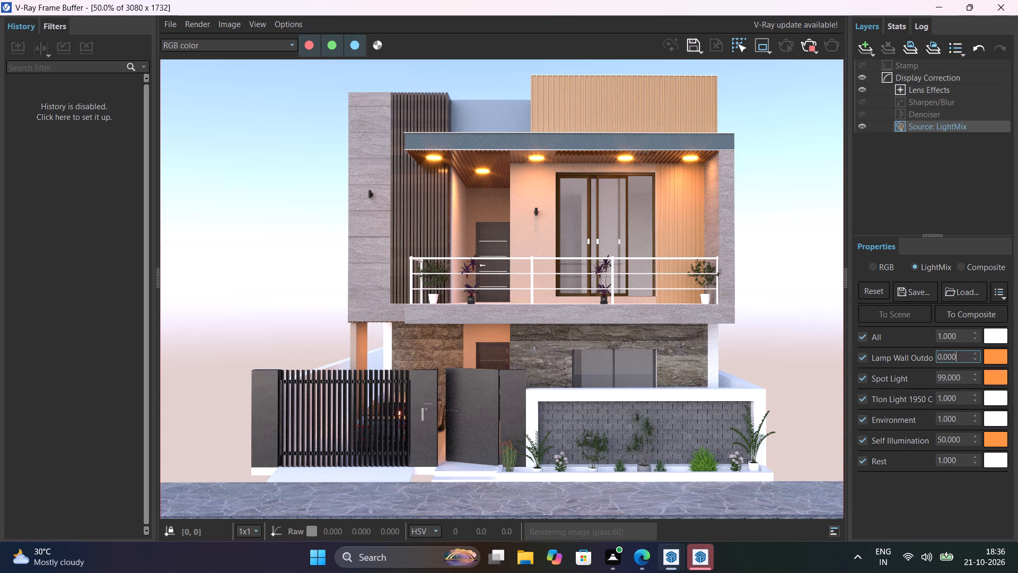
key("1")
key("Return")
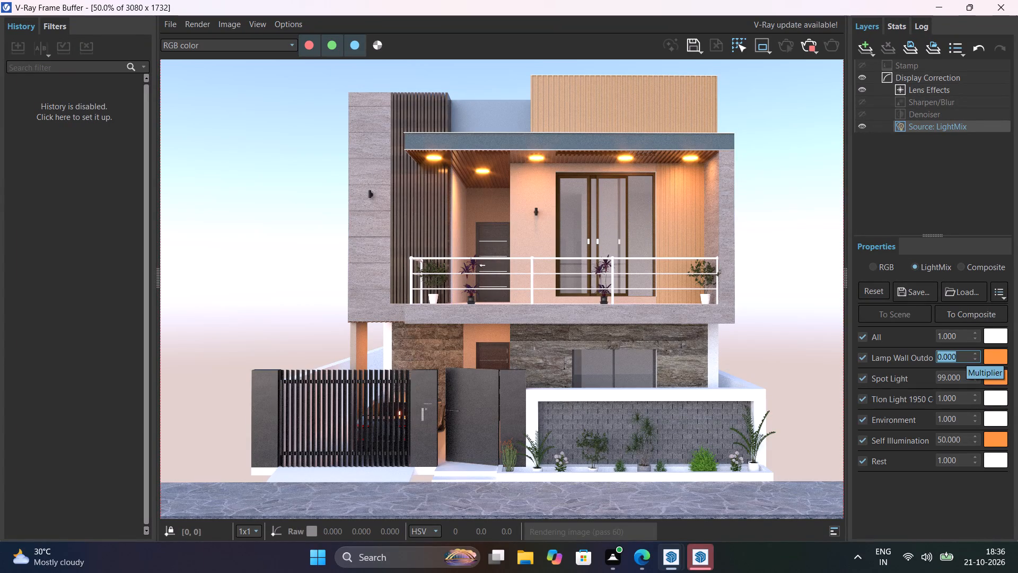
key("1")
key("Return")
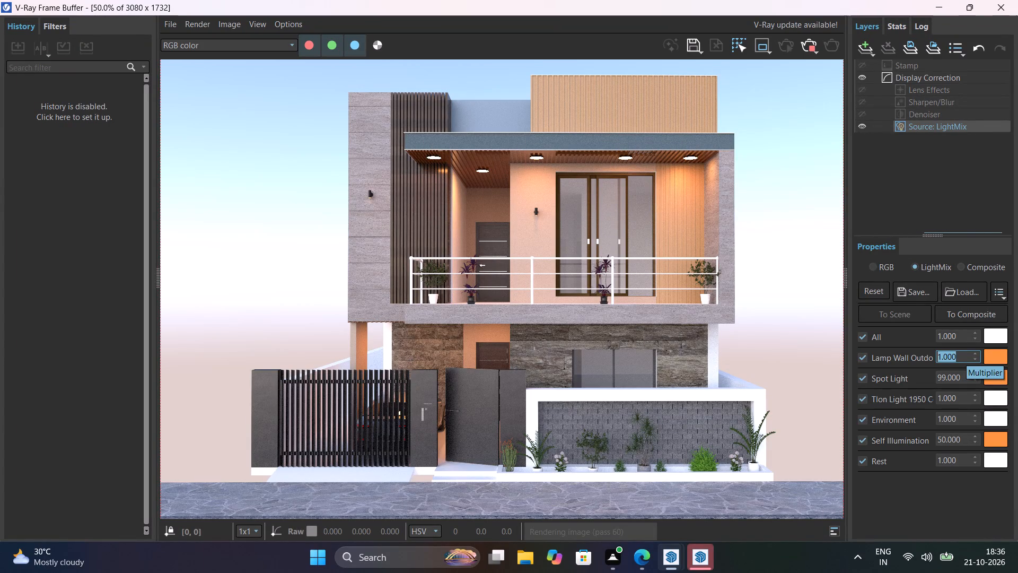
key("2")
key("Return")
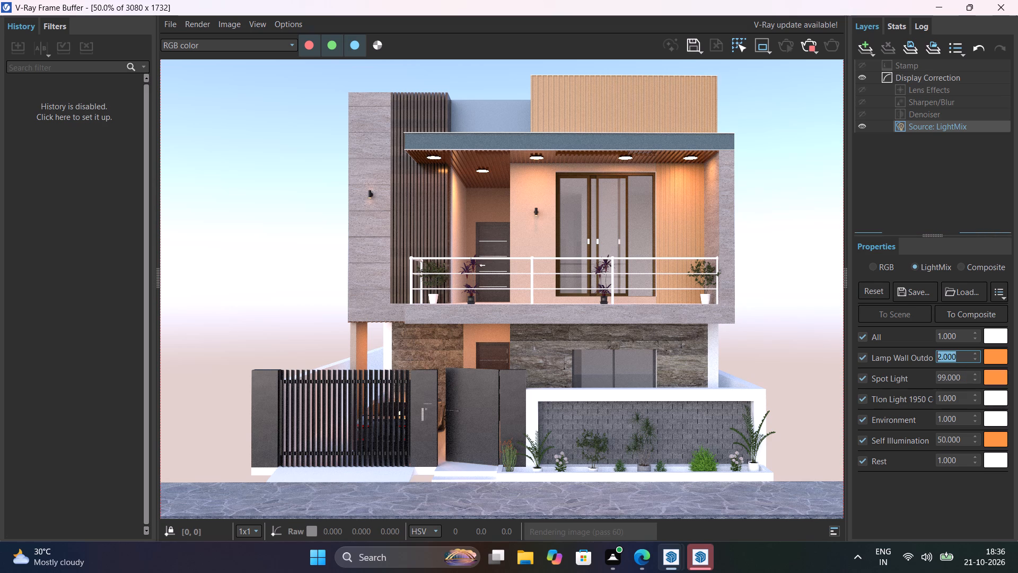
Set the outdoor wall lamp light's LightMix multiplier to 20.
type("20")
key("Return")
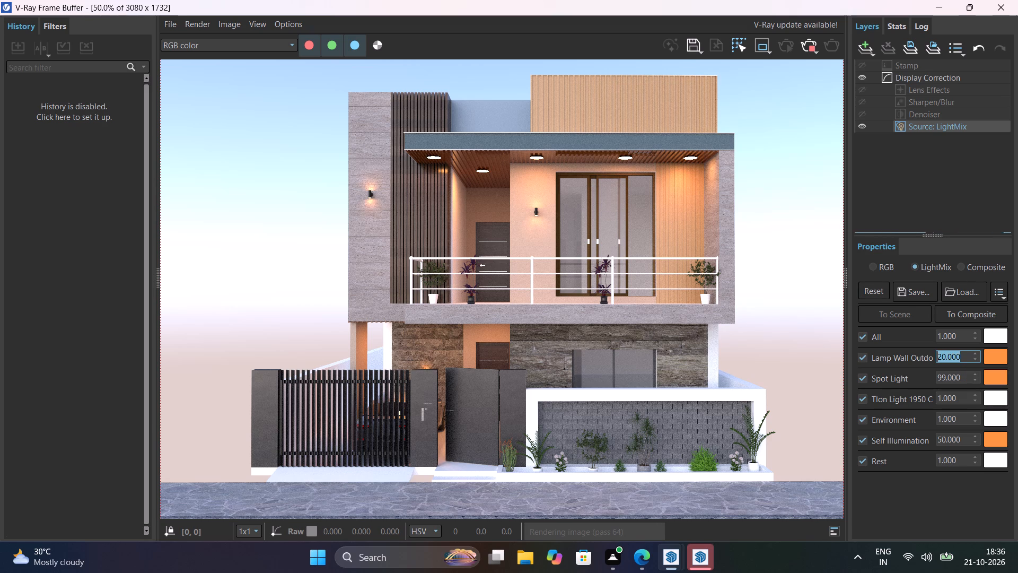
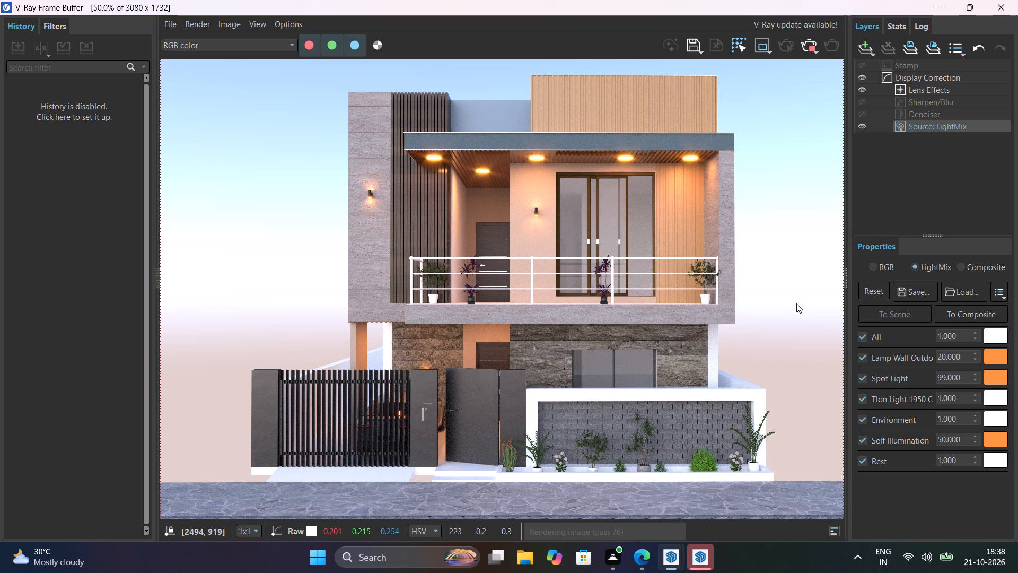
Examine the updated render around the balcony railing and stone-clad ground floor, and the lighting balance of the whole facade.
scroll(758, 413, "up", 1)
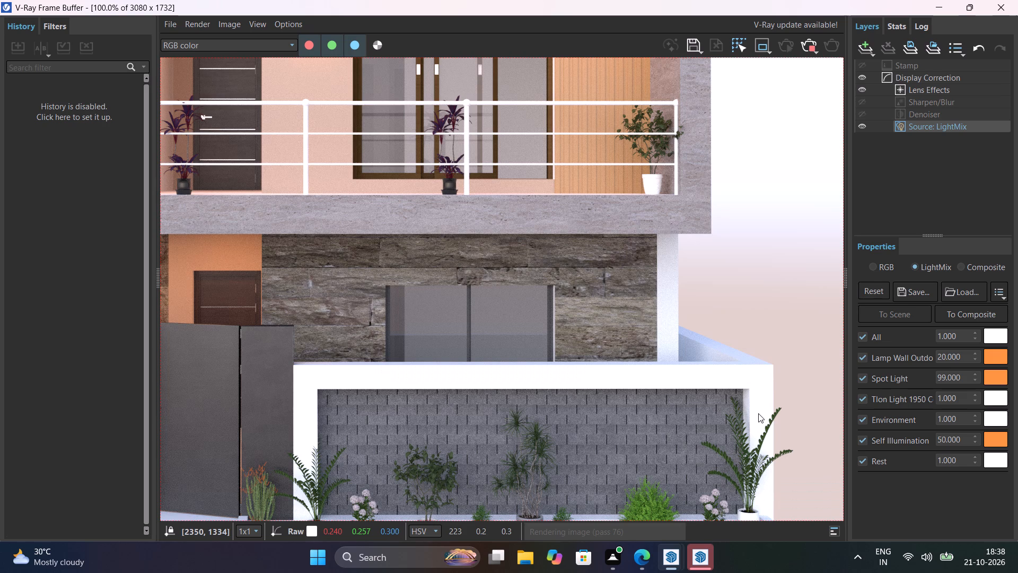
scroll(758, 413, "down", 1)
scroll(684, 301, "up", 2)
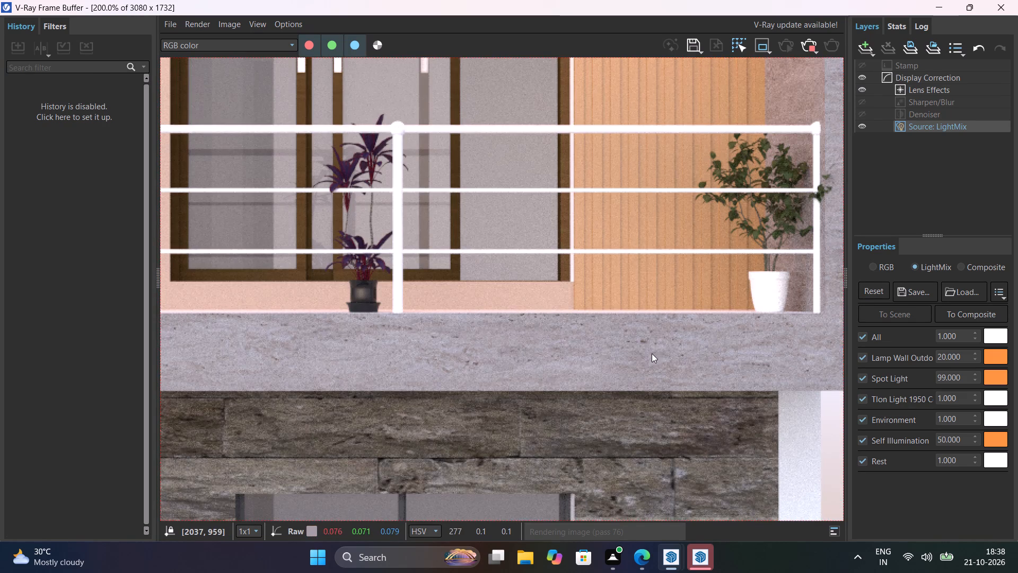
scroll(657, 353, "down", 2)
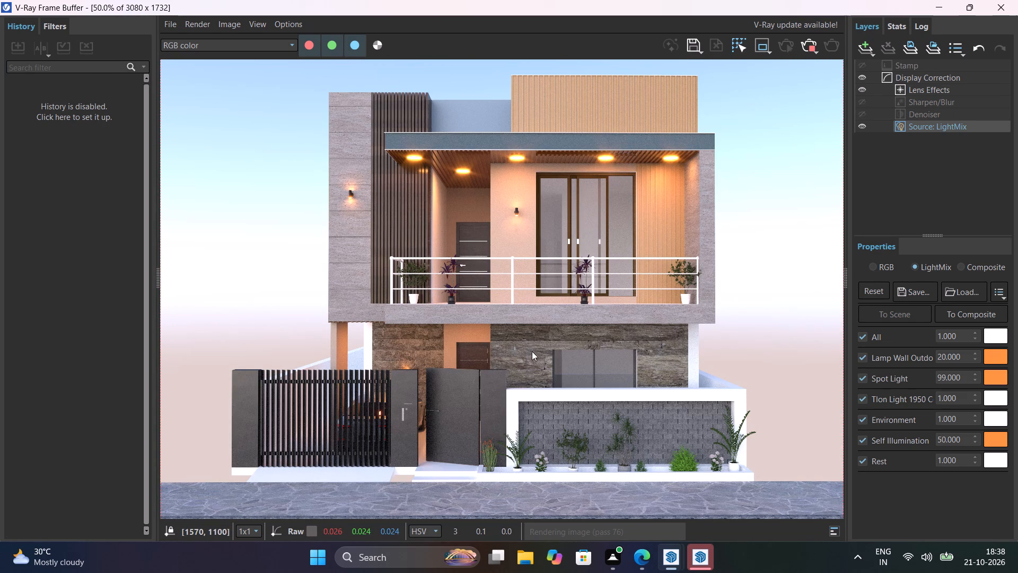
scroll(545, 352, "up", 2)
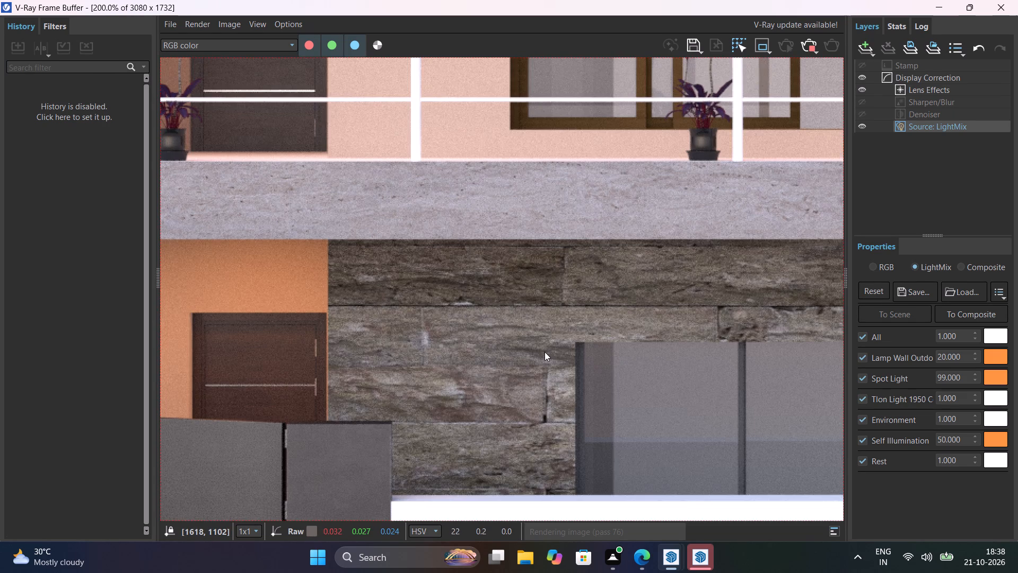
scroll(564, 352, "down", 2)
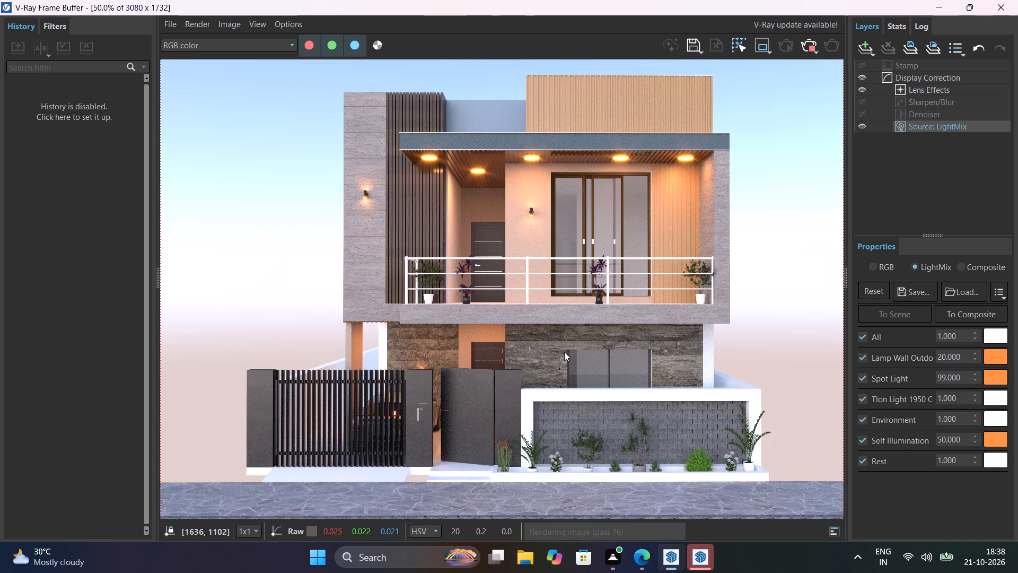
scroll(566, 352, "down", 1)
middle_click_drag(568, 354, 571, 376)
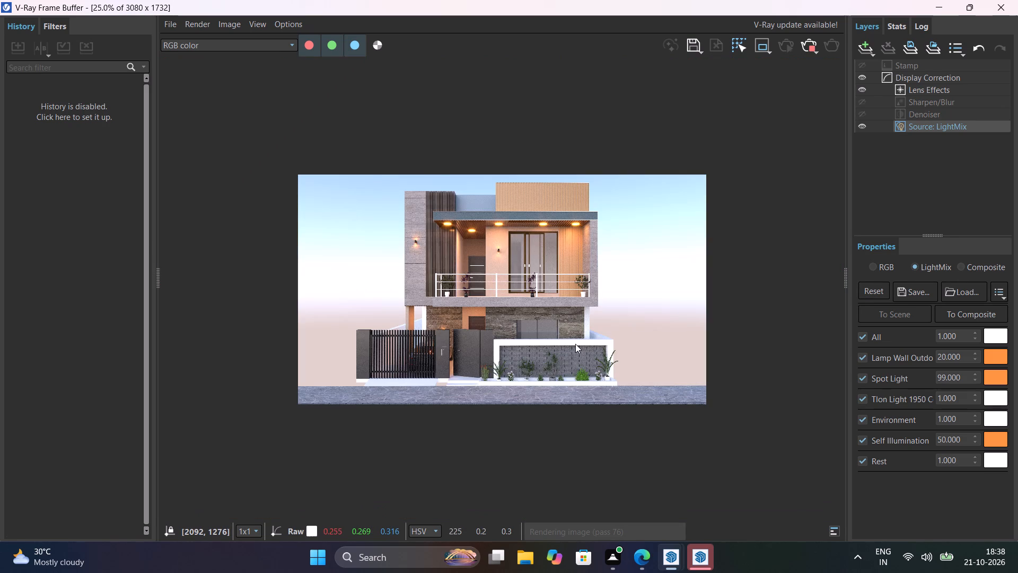
scroll(575, 344, "up", 3)
middle_click_drag(566, 335, 666, 405)
scroll(655, 370, "down", 3)
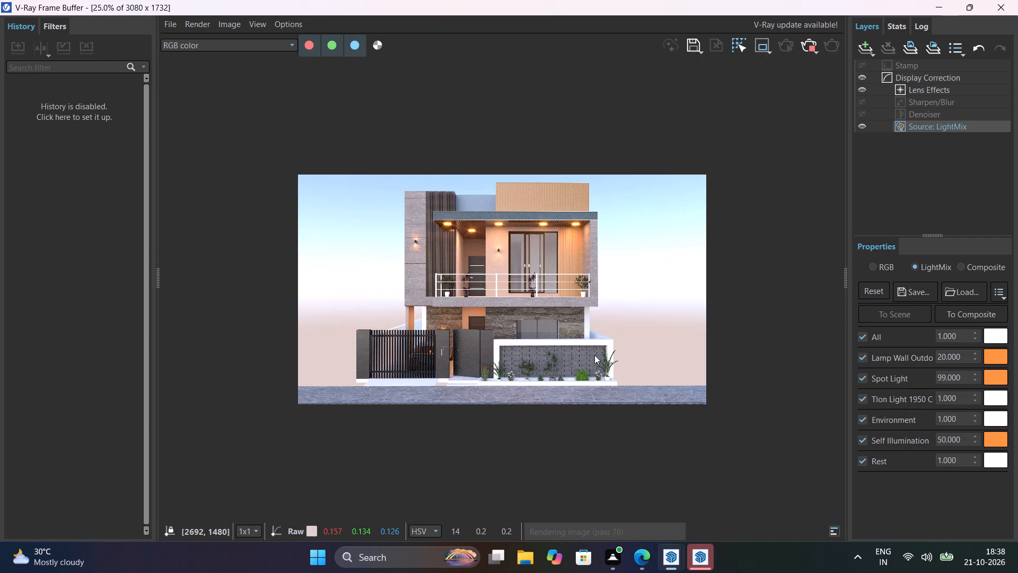
middle_click_drag(541, 305, 581, 355)
scroll(529, 324, "up", 2)
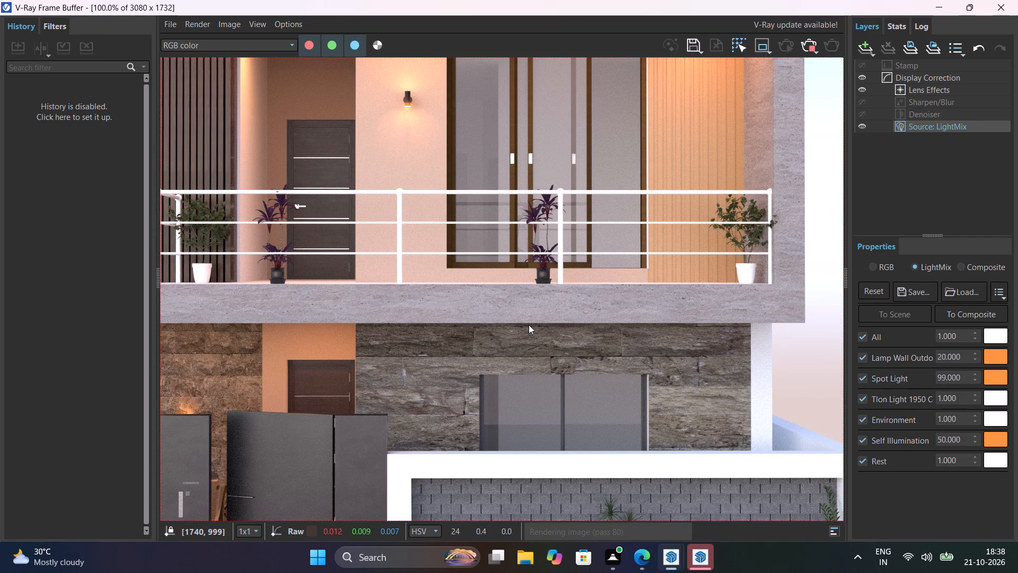
middle_click_drag(547, 334, 647, 395)
scroll(624, 375, "down", 1)
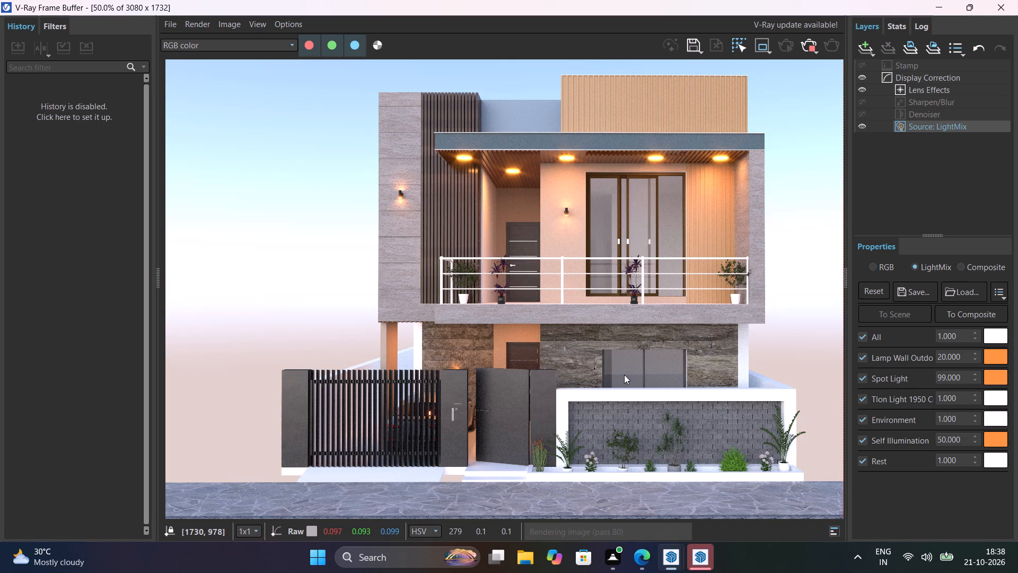
middle_click_drag(624, 373, 609, 409)
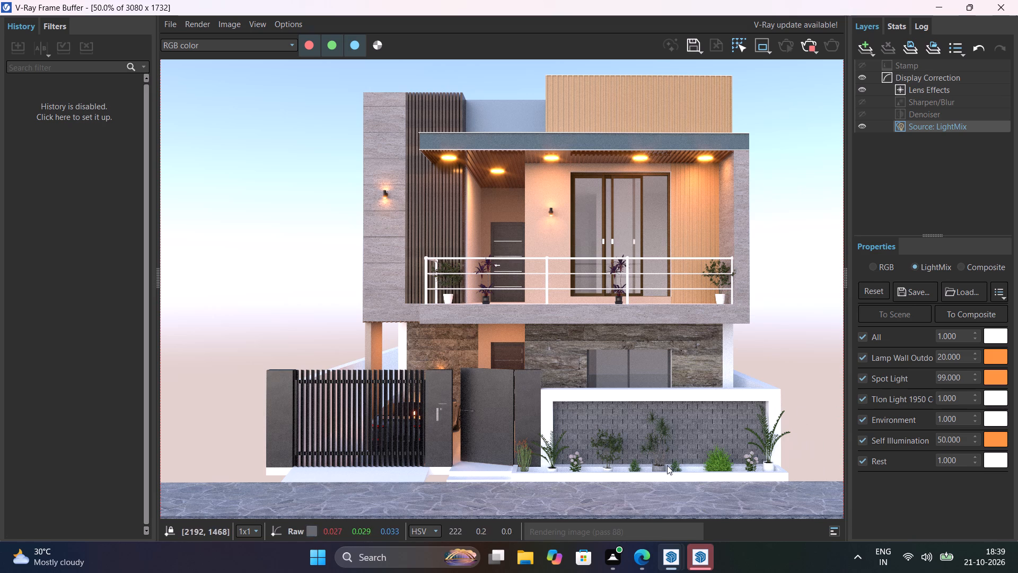
Examine the render quality of the brick planter wall, the ground-floor window and the stone cladding beside the white column.
scroll(680, 431, "up", 2)
scroll(680, 431, "down", 1)
scroll(655, 429, "up", 2)
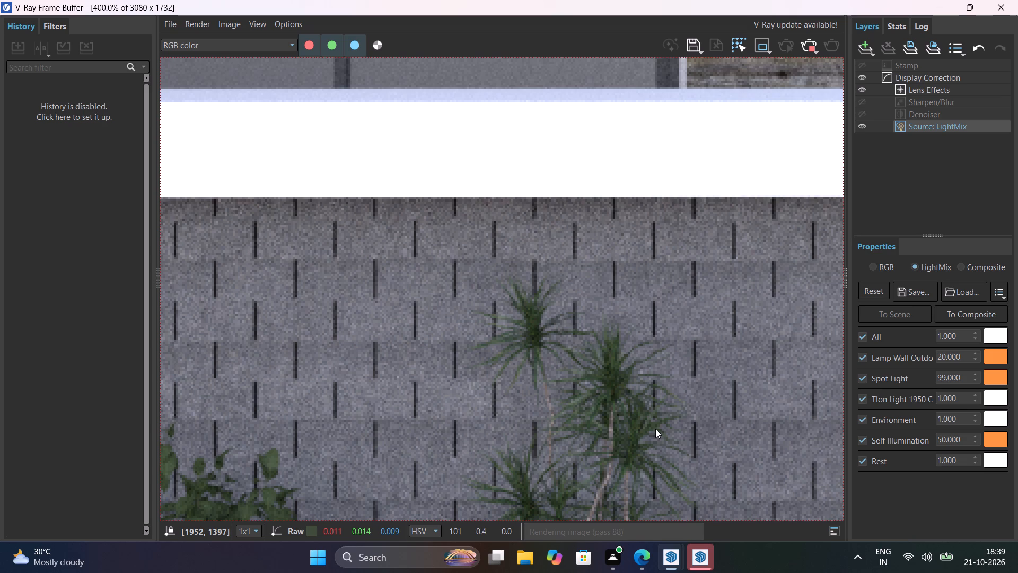
scroll(662, 450, "down", 1)
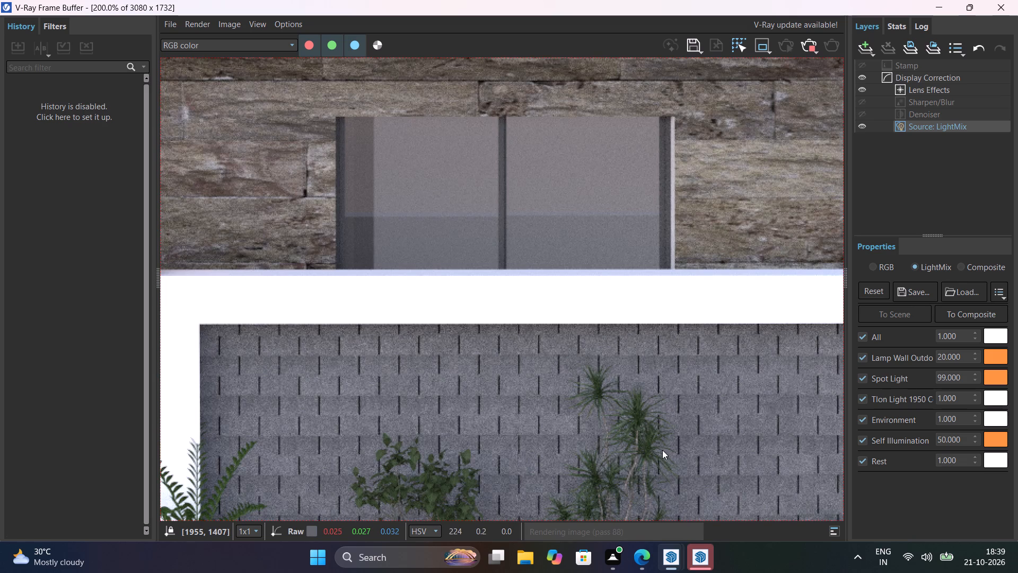
scroll(662, 450, "down", 1)
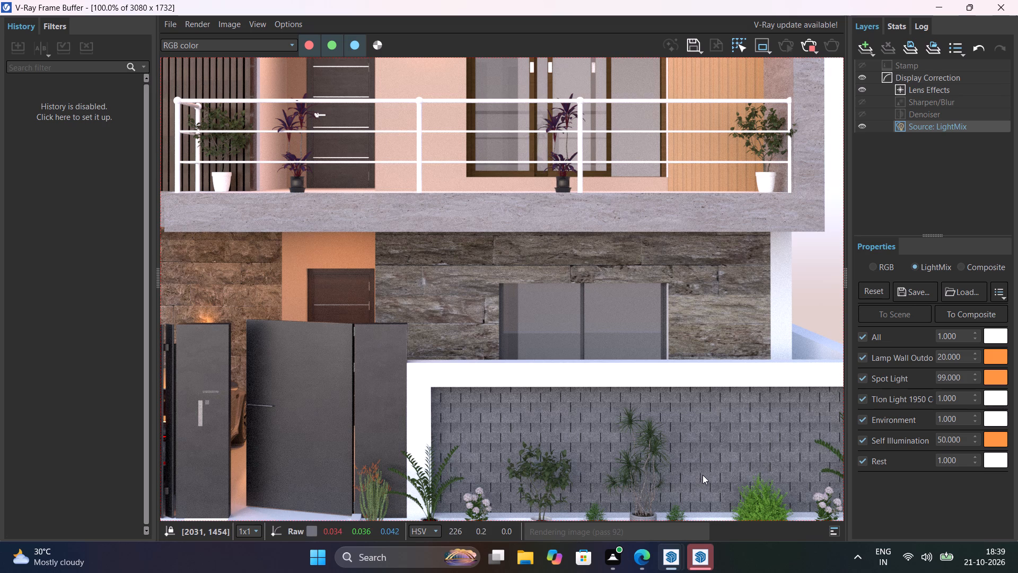
scroll(703, 475, "down", 1)
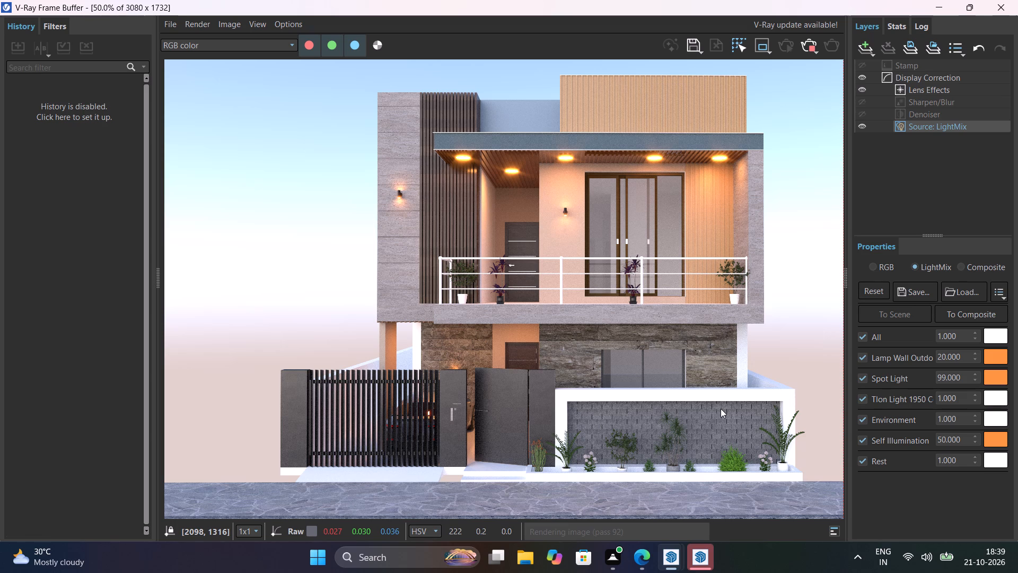
scroll(741, 375, "up", 2)
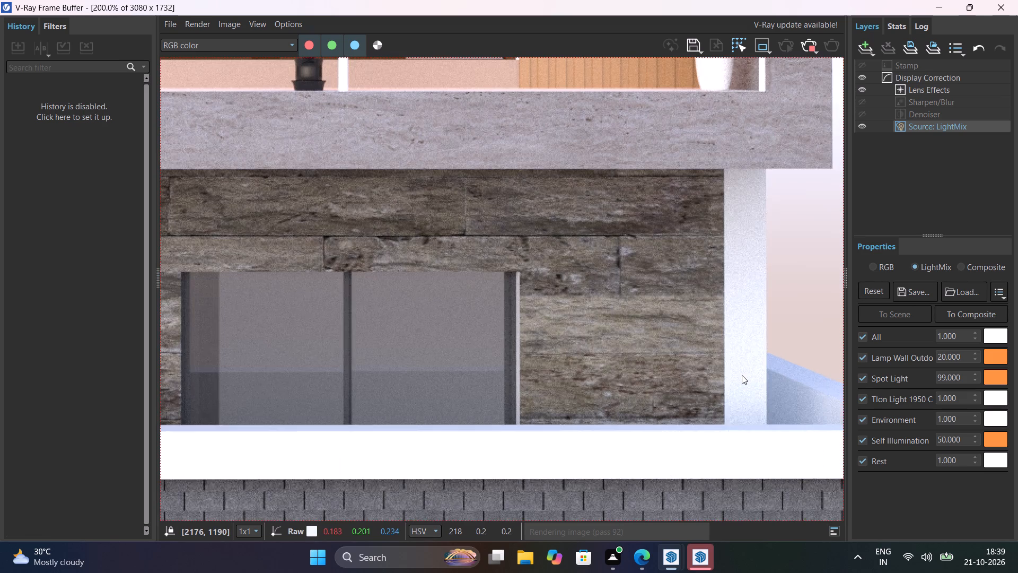
scroll(742, 375, "up", 1)
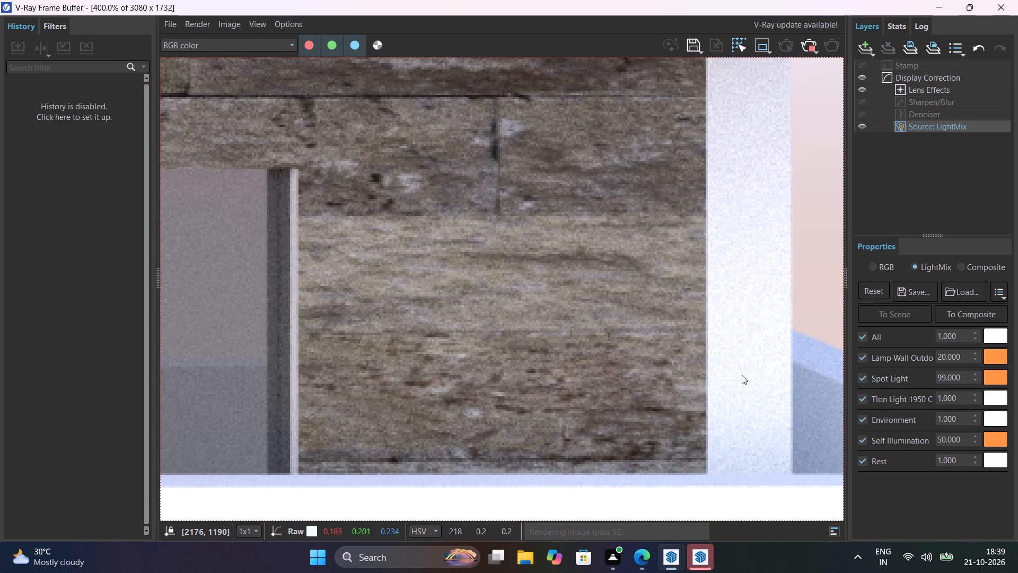
scroll(550, 377, "down", 1)
middle_click_drag(428, 377, 694, 378)
scroll(578, 370, "down", 3)
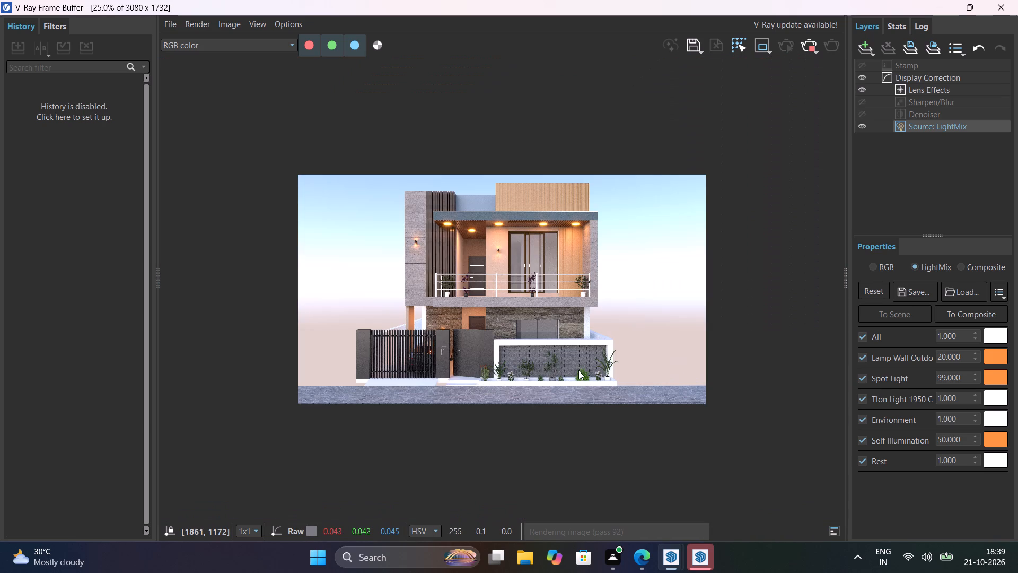
scroll(578, 370, "up", 2)
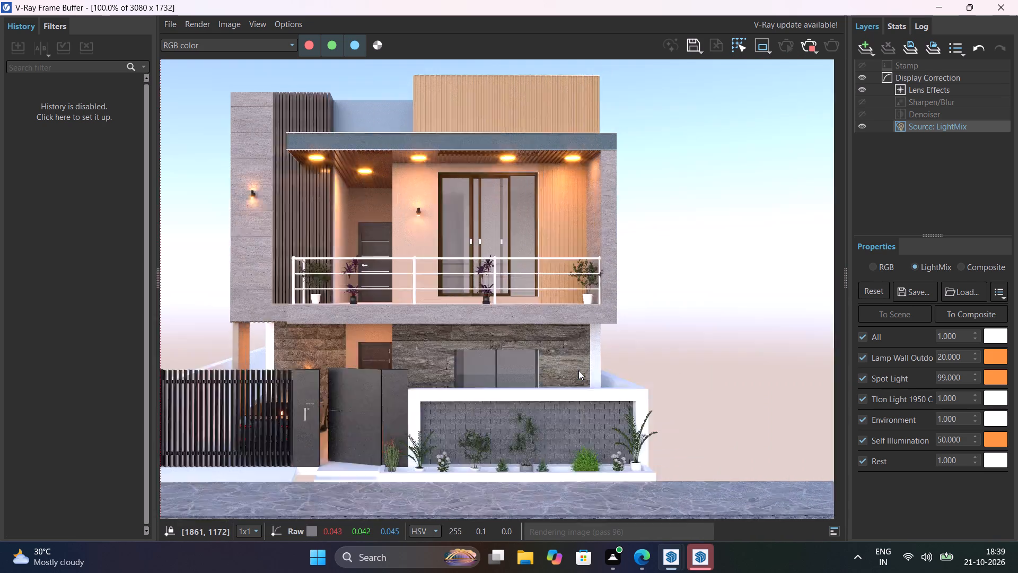
scroll(578, 370, "down", 1)
middle_click_drag(620, 391, 724, 445)
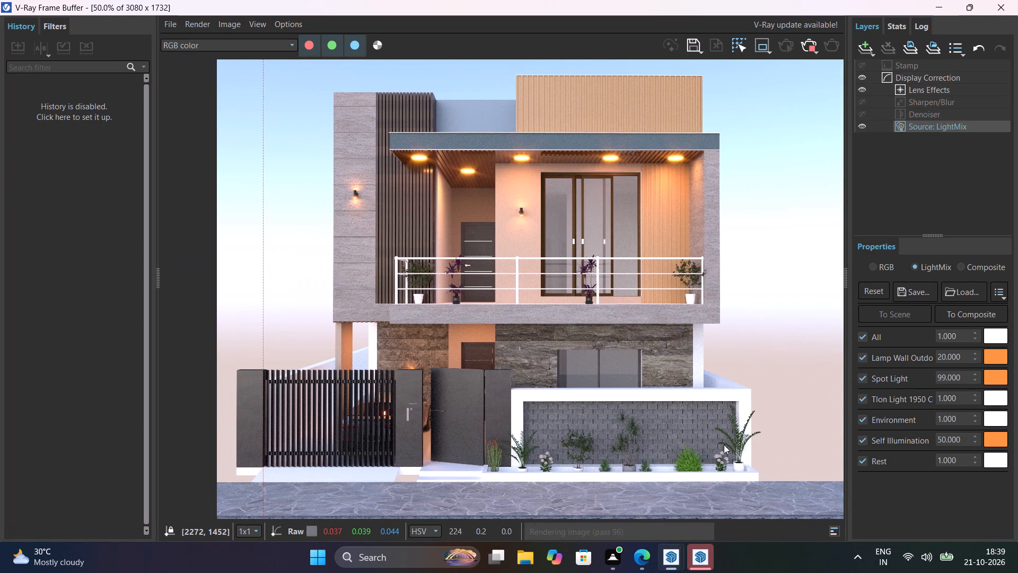
middle_click_drag(724, 445, 726, 447)
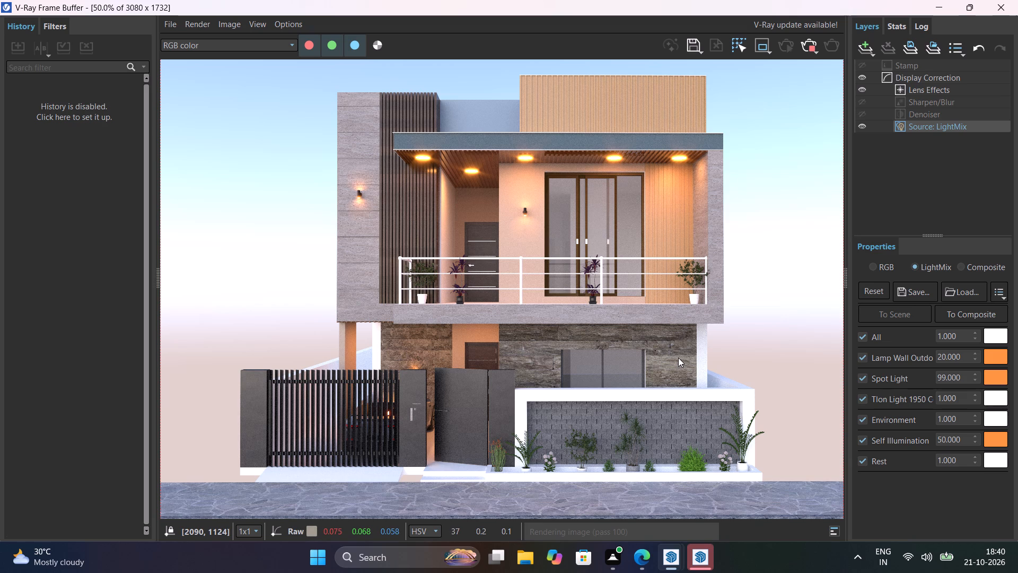
scroll(678, 358, "up", 1)
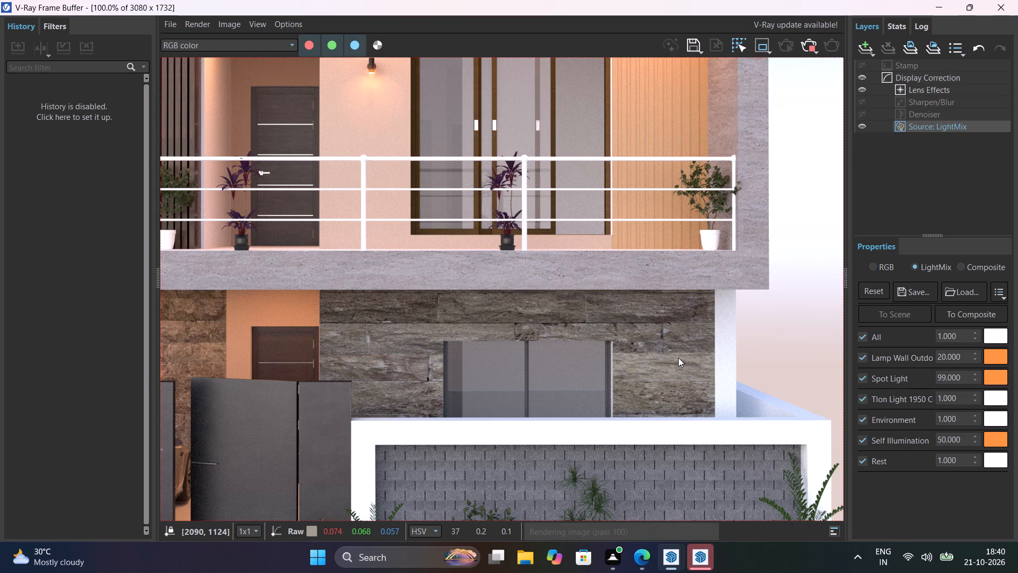
scroll(678, 358, "down", 1)
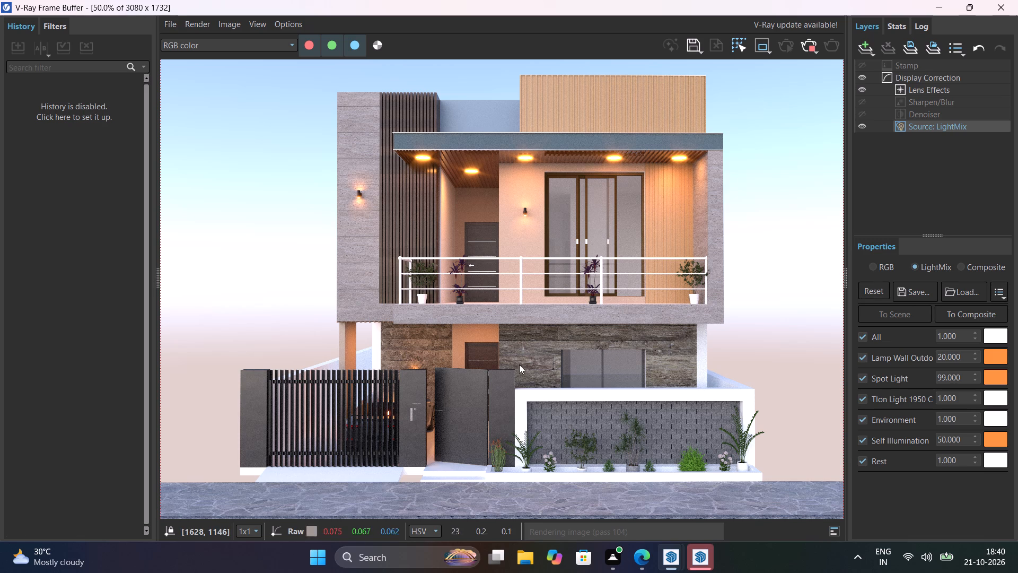
middle_click_drag(497, 367, 493, 426)
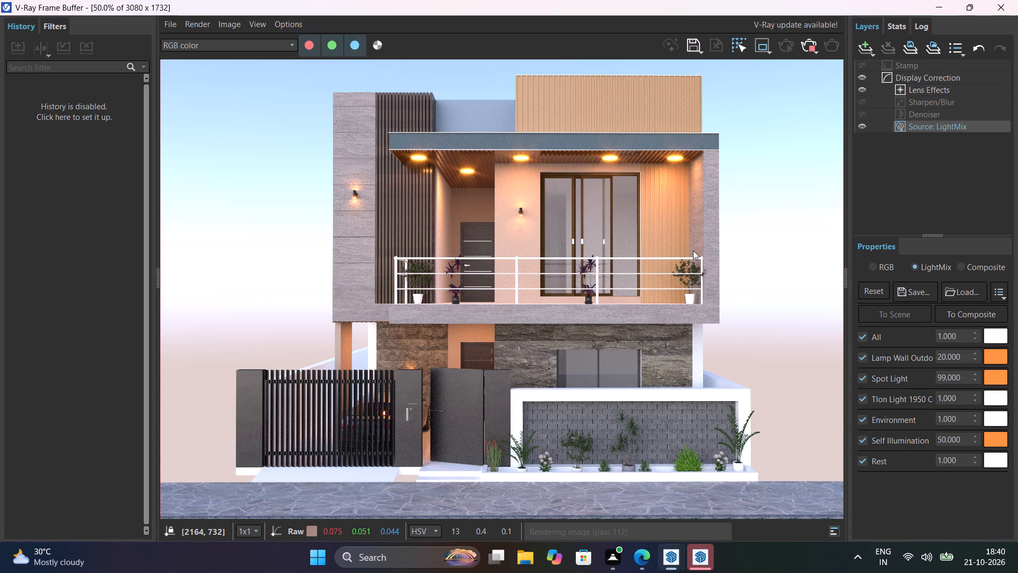
Examine the balcony ceiling spotlights, the sliding door frame and the vertical wood cladding up to the roof edge.
scroll(682, 218, "up", 3)
middle_click_drag(687, 221, 713, 542)
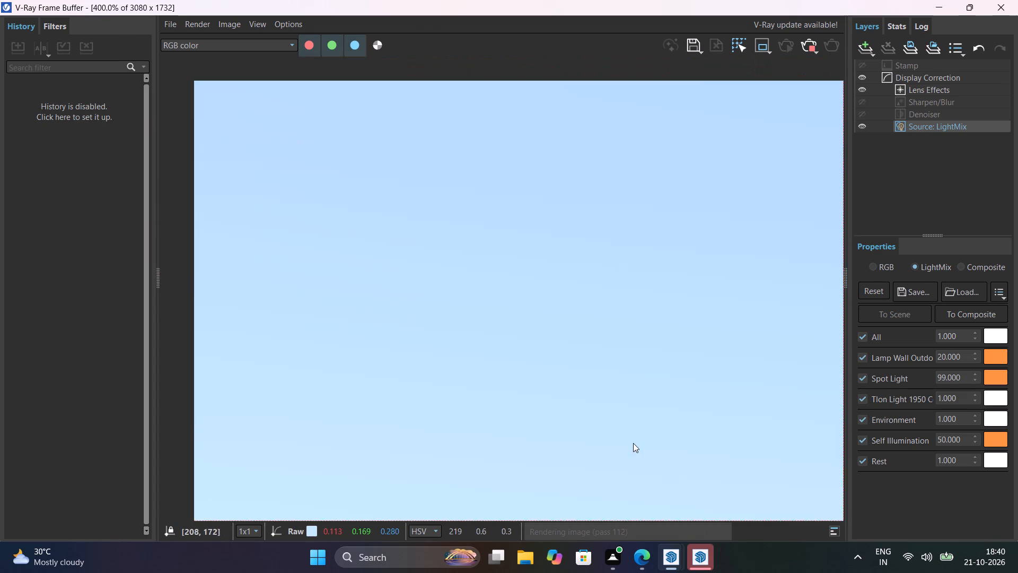
scroll(633, 442, "down", 4)
middle_click_drag(560, 214, 567, 230)
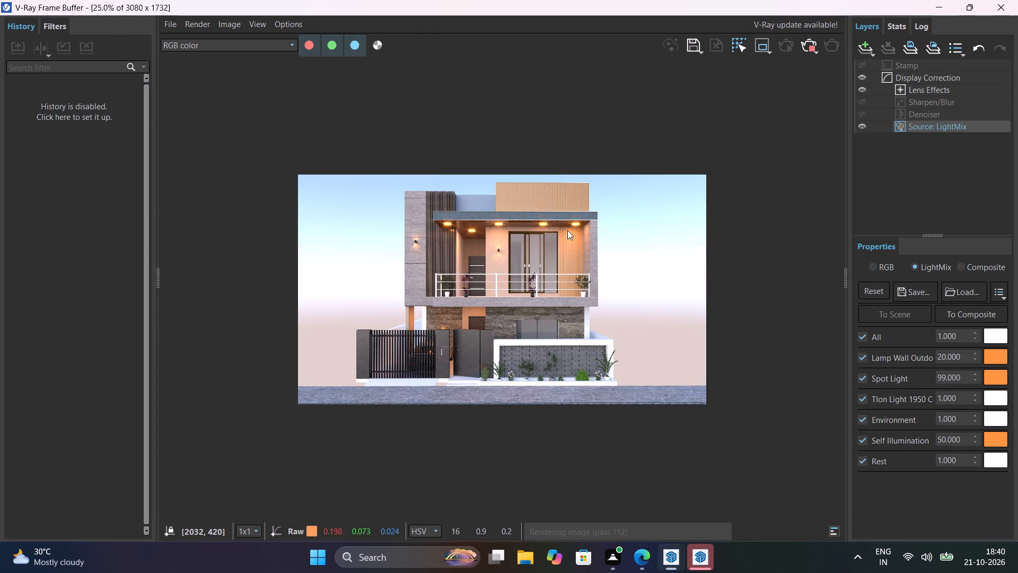
middle_click_drag(567, 230, 567, 231)
scroll(557, 197, "up", 4)
middle_click_drag(585, 216, 624, 529)
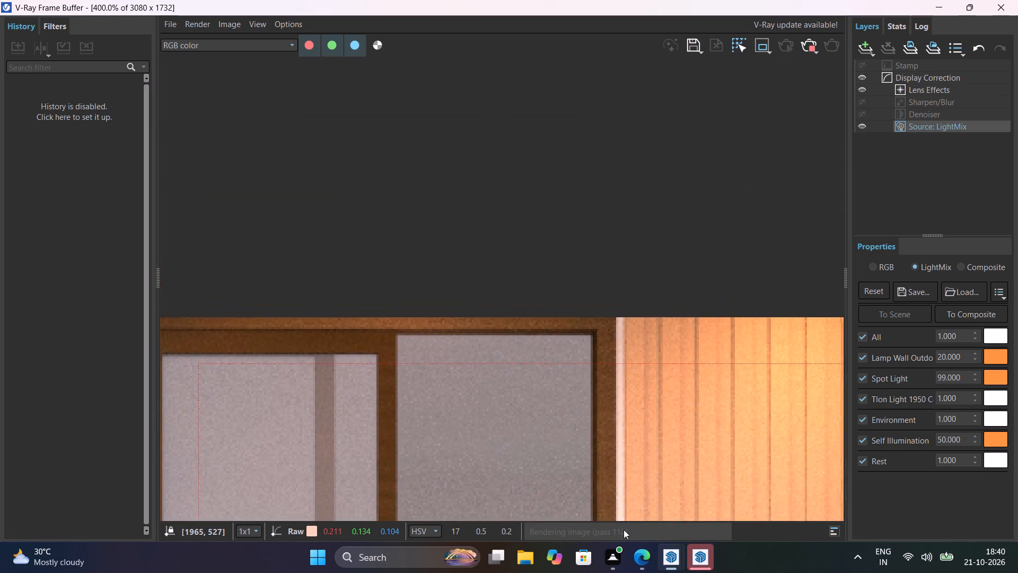
middle_click_drag(624, 529, 624, 531)
middle_click_drag(549, 325, 568, 509)
scroll(568, 365, "down", 2)
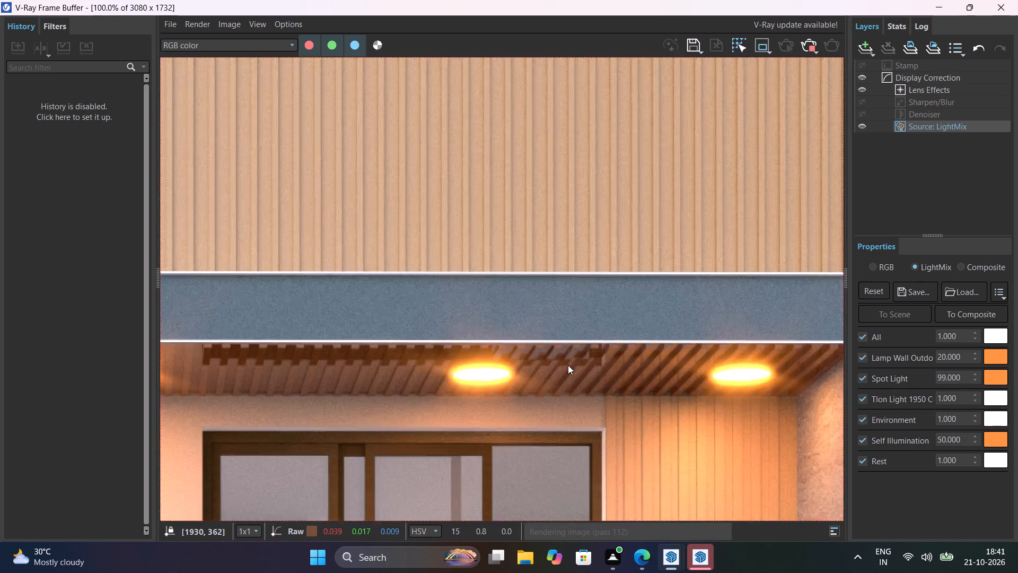
middle_click_drag(560, 294, 599, 397)
scroll(534, 192, "up", 2)
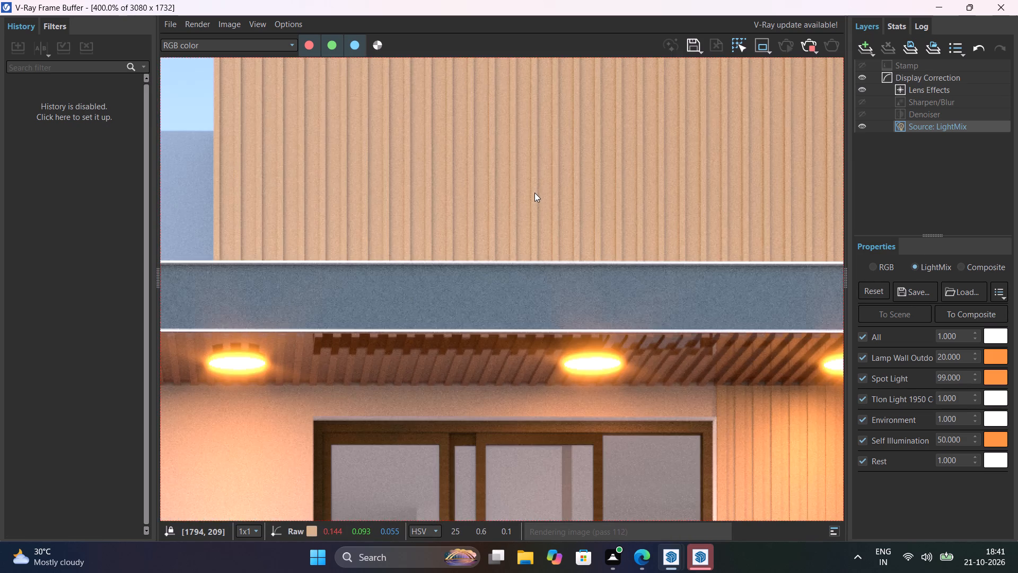
middle_click_drag(542, 201, 826, 455)
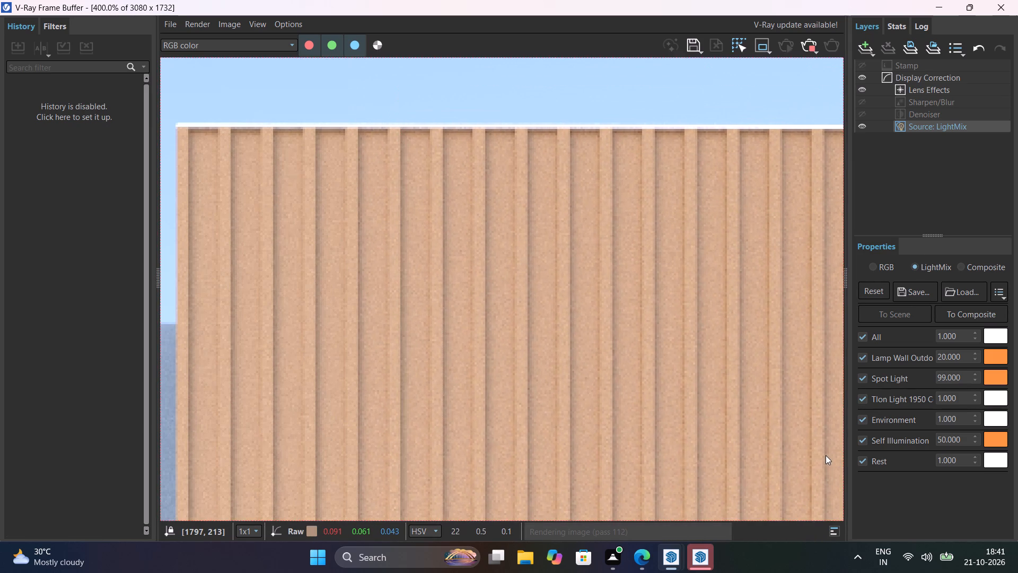
middle_click_drag(826, 455, 716, 440)
scroll(608, 391, "down", 3)
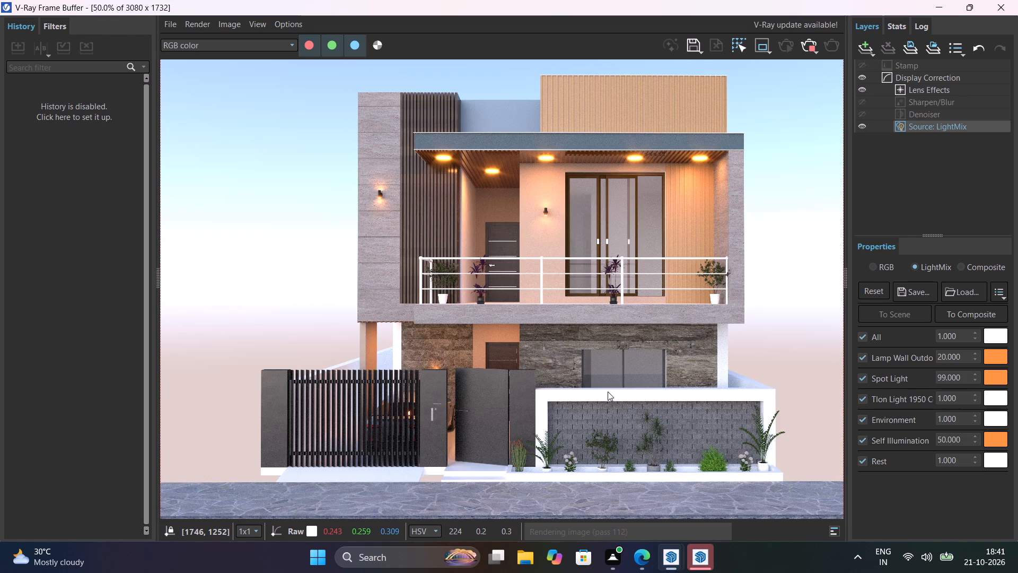
middle_click_drag(646, 342, 642, 429)
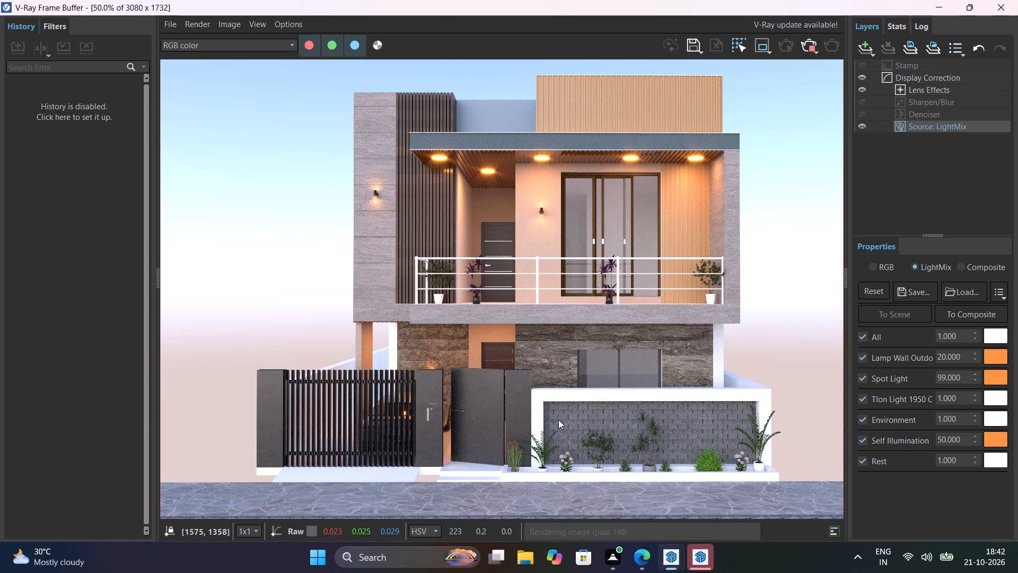
Examine the upper-floor entrance door and balcony wall lamp glow, and the full front view as the render refines.
middle_click_drag(627, 396, 635, 455)
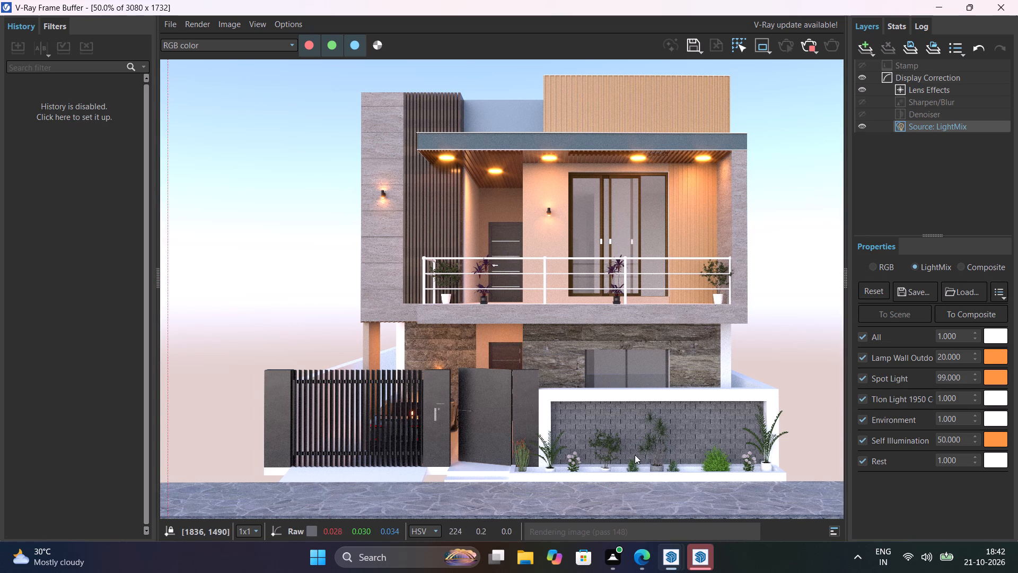
middle_click_drag(635, 455, 635, 455)
scroll(528, 242, "up", 2)
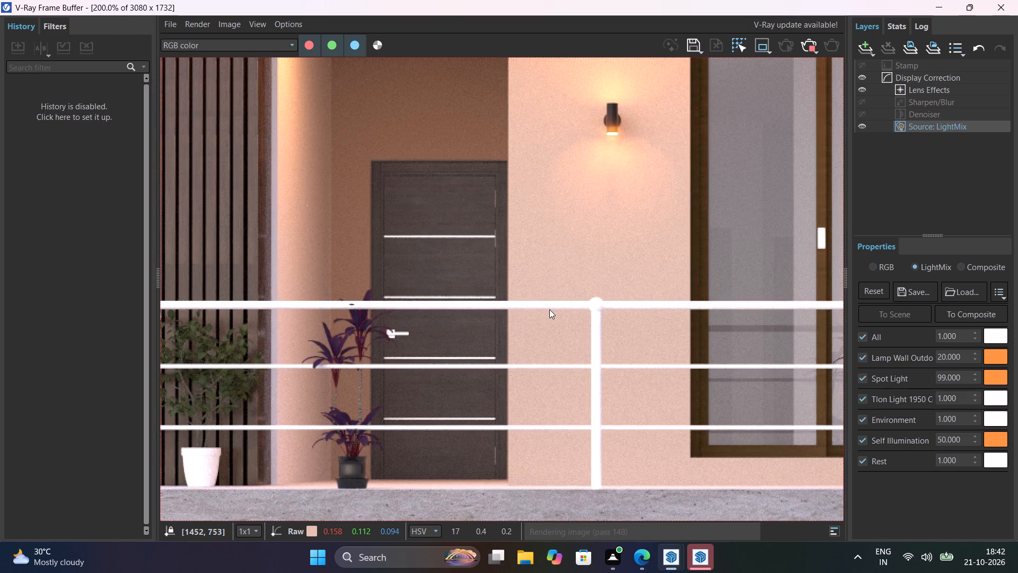
scroll(549, 309, "down", 2)
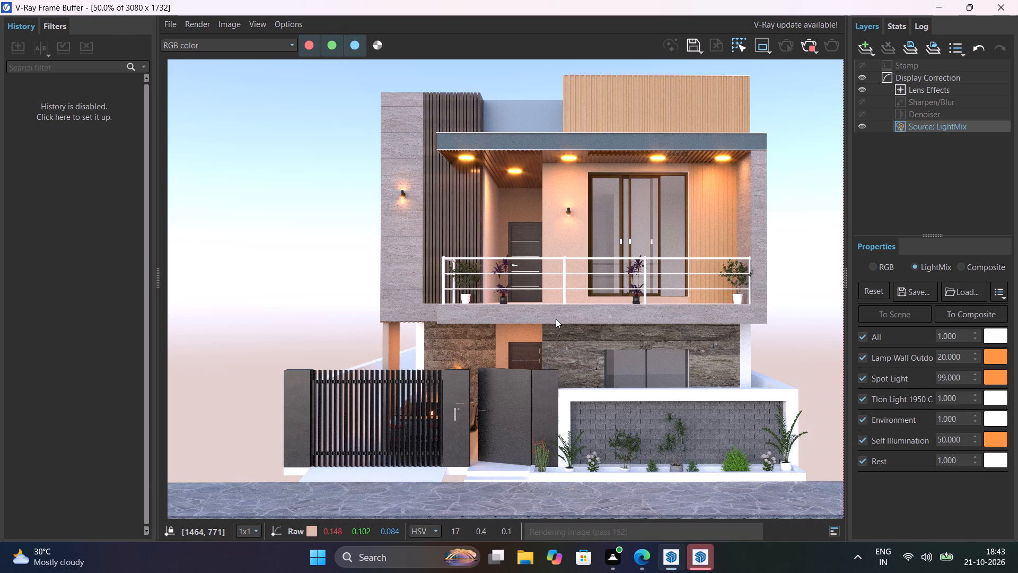
scroll(556, 319, "down", 1)
scroll(539, 306, "up", 1)
middle_click_drag(553, 312, 561, 322)
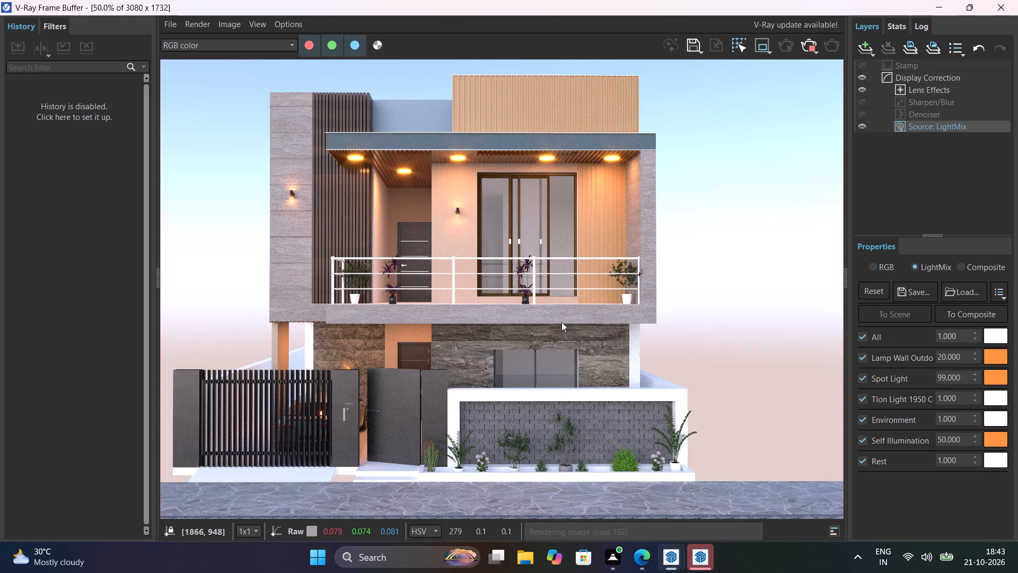
Examine the render around the balcony railing and ground-floor window, then the dark slatted screen and upper-floor entrance door.
middle_click_drag(561, 322, 593, 363)
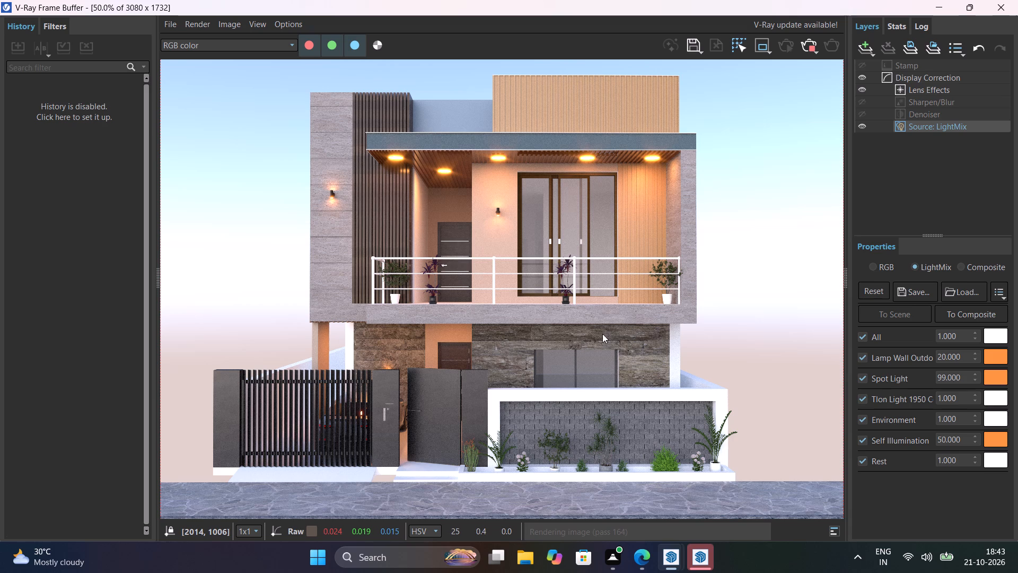
scroll(596, 397, "up", 1)
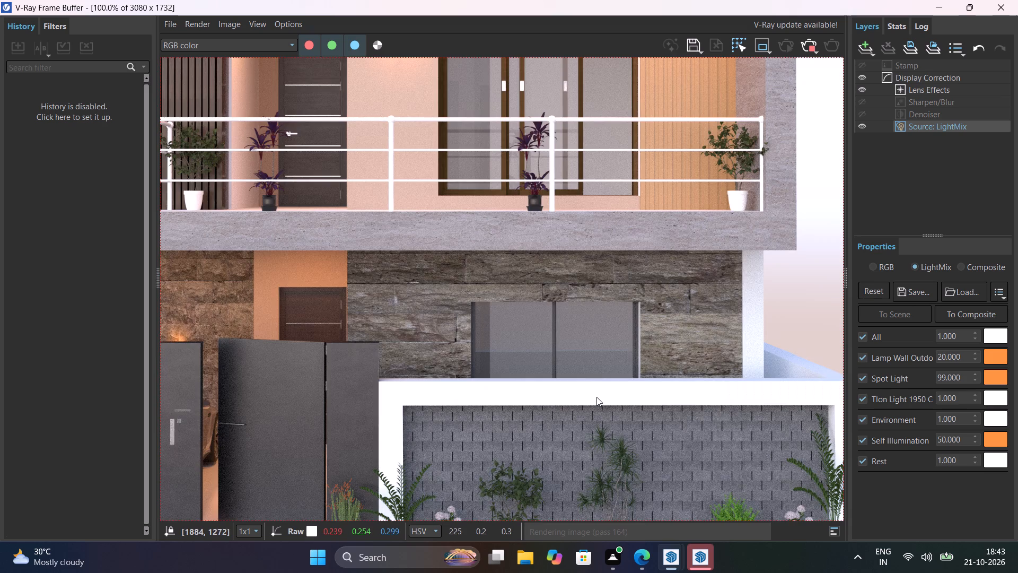
scroll(596, 397, "down", 1)
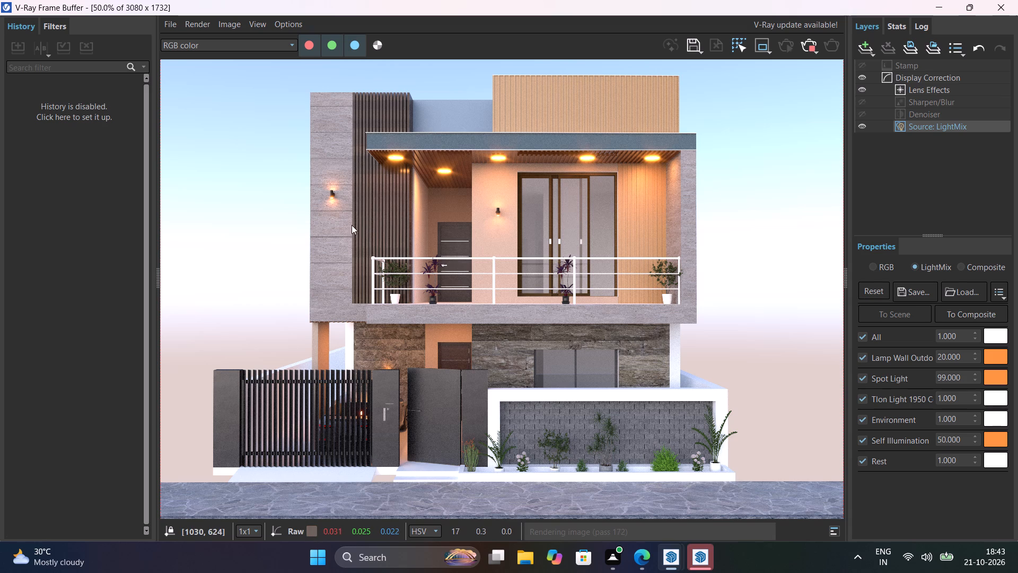
scroll(366, 195, "up", 2)
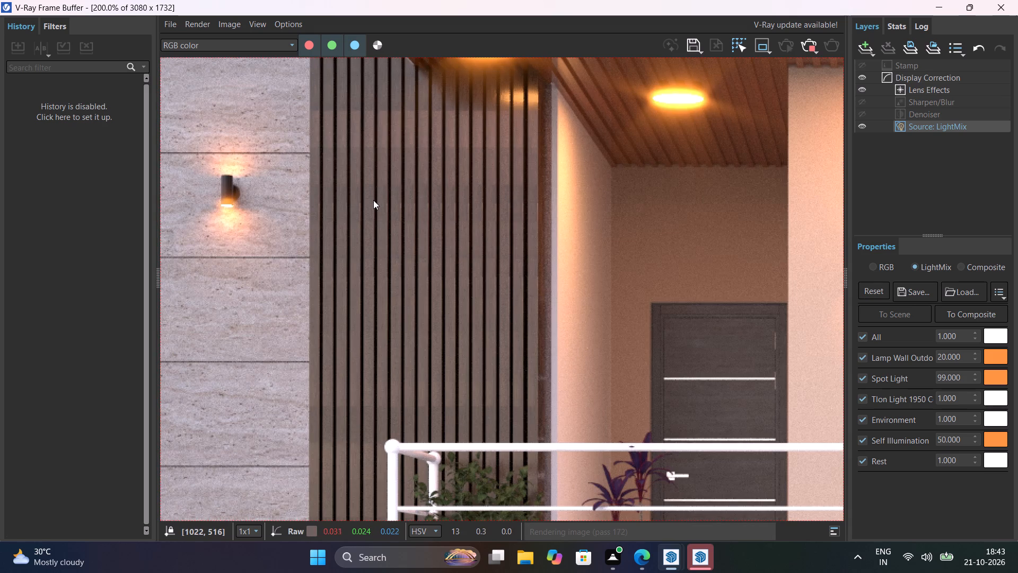
scroll(373, 199, "up", 1)
scroll(373, 199, "down", 2)
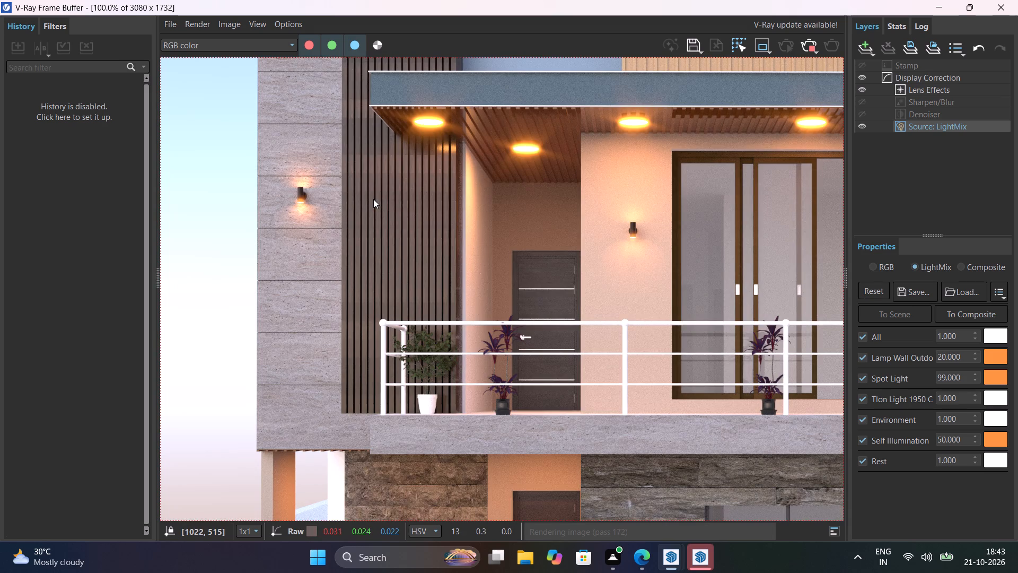
scroll(398, 215, "down", 2)
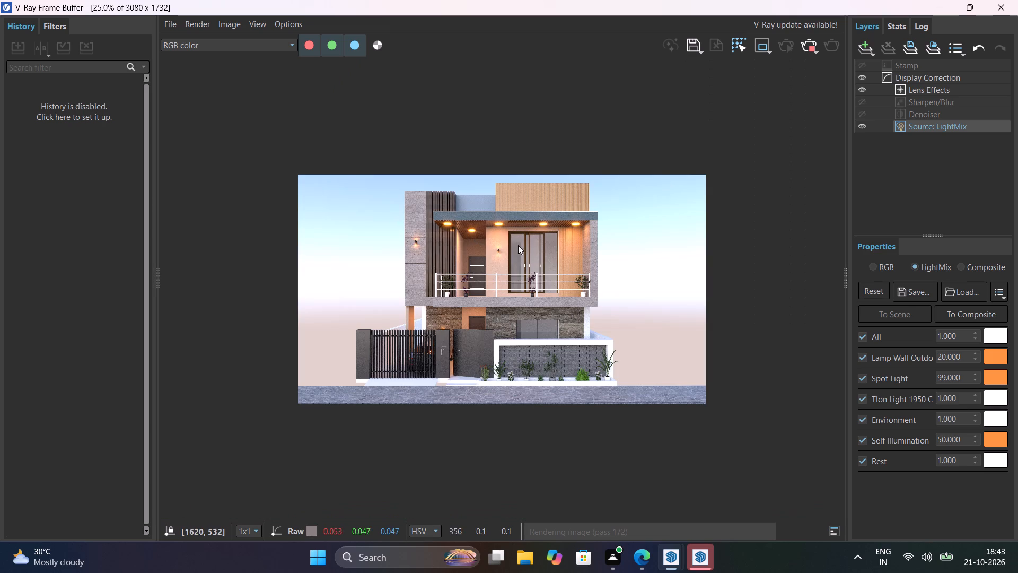
Examine the refining full facade and the noise level on the balcony slab, potted plant and sliding door base.
scroll(525, 241, "up", 1)
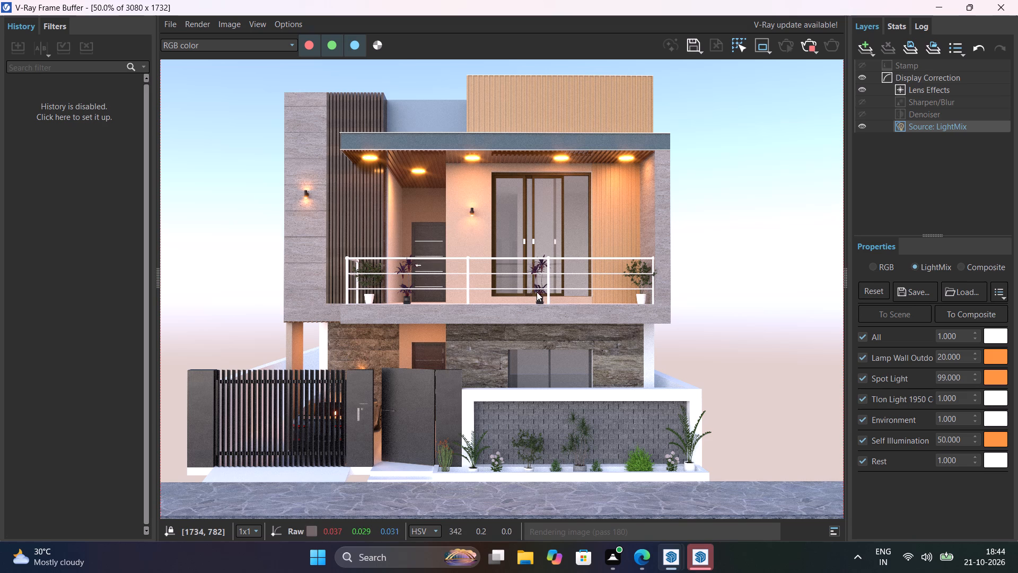
middle_click_drag(563, 258, 605, 329)
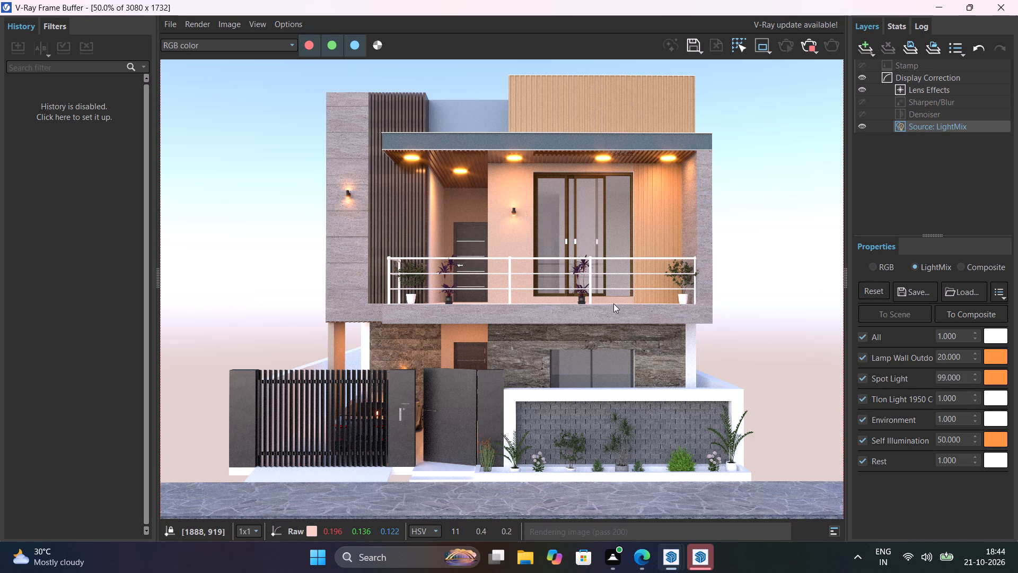
scroll(613, 303, "up", 1)
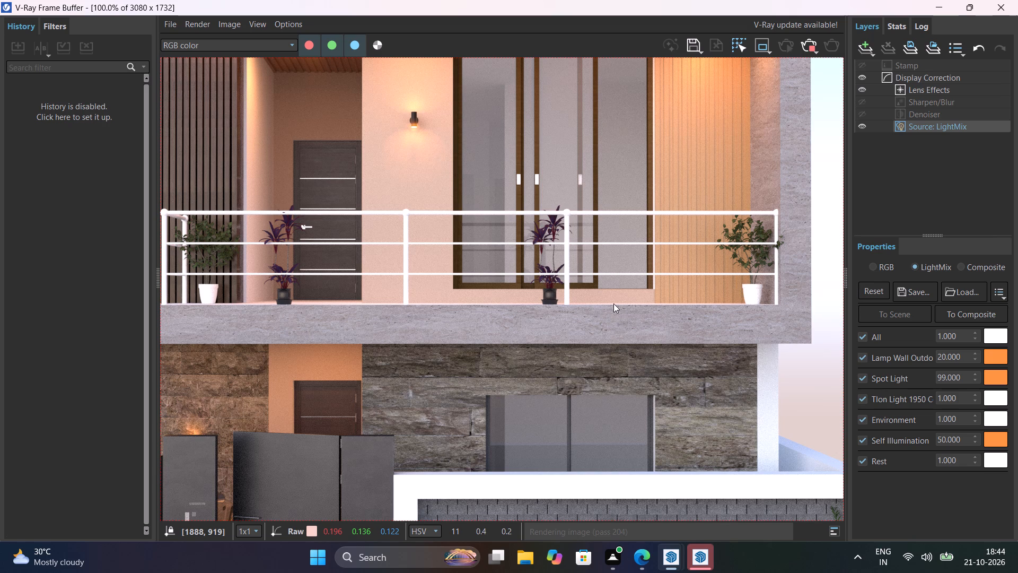
scroll(615, 305, "up", 2)
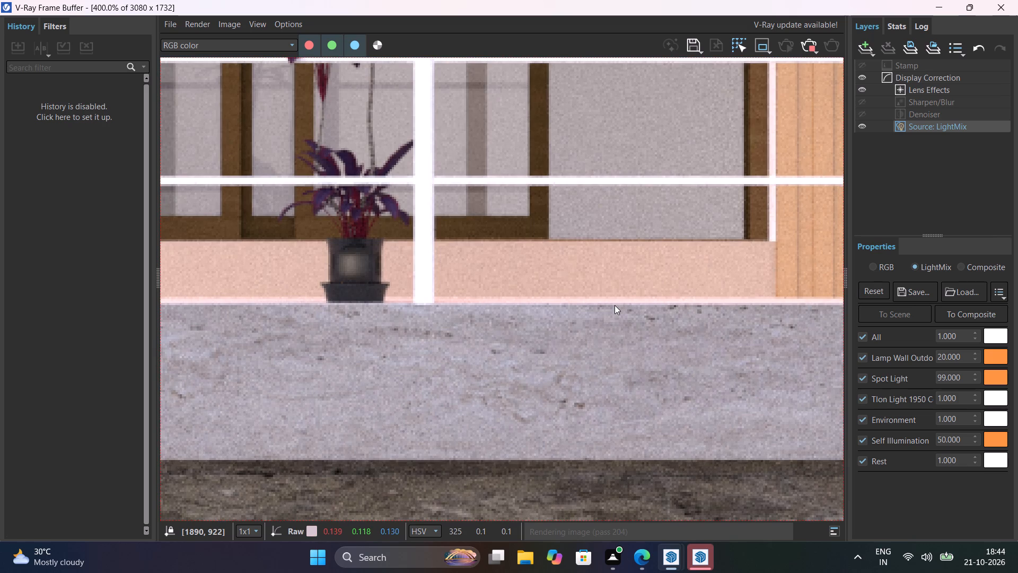
scroll(615, 305, "down", 1)
scroll(507, 318, "down", 2)
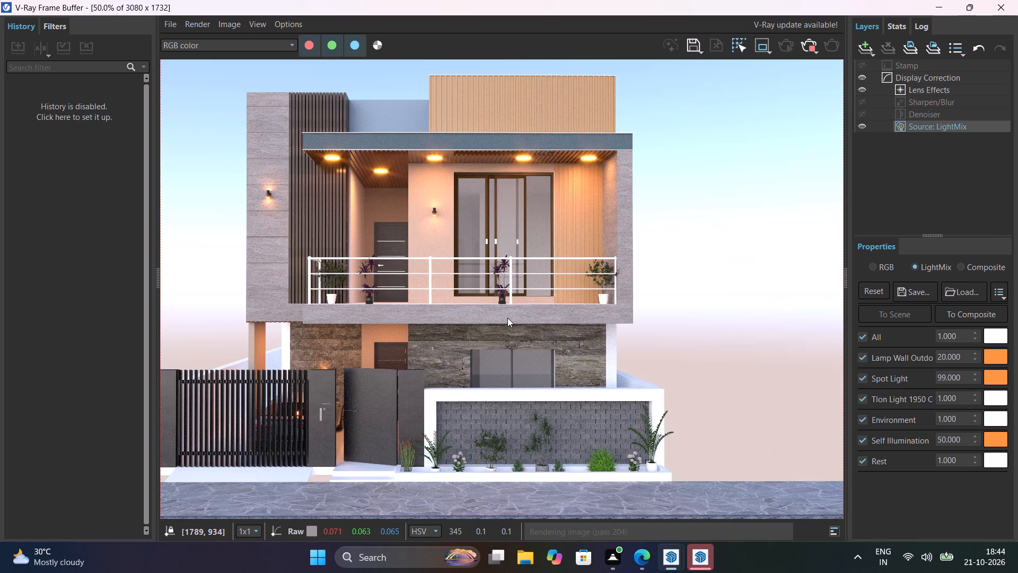
Examine the dark vertical slats, the outdoor wall lamp glow and the grain on the surrounding stone cladding.
scroll(305, 209, "up", 3)
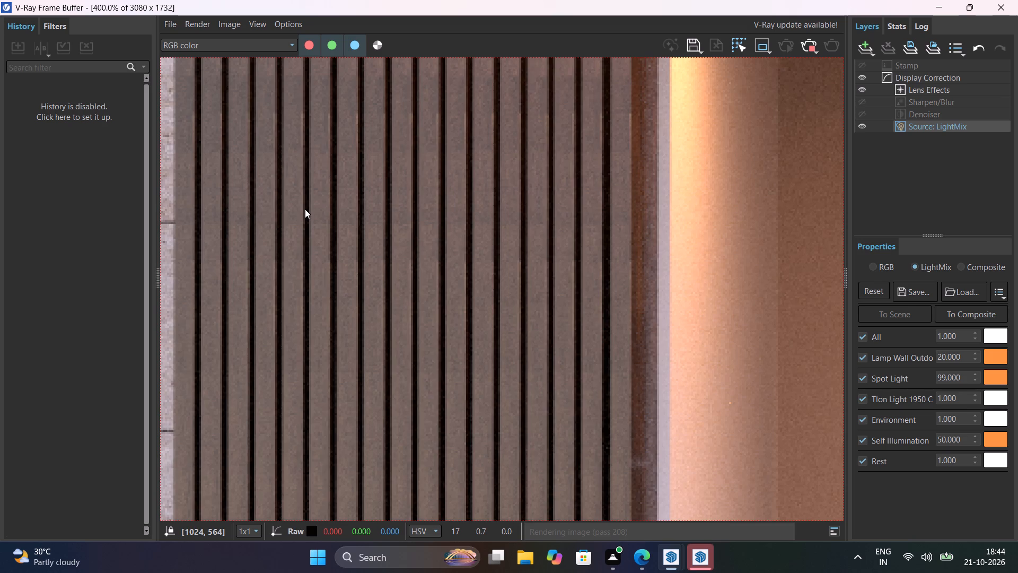
scroll(305, 209, "down", 1)
middle_click_drag(312, 267, 572, 337)
scroll(572, 338, "down", 1)
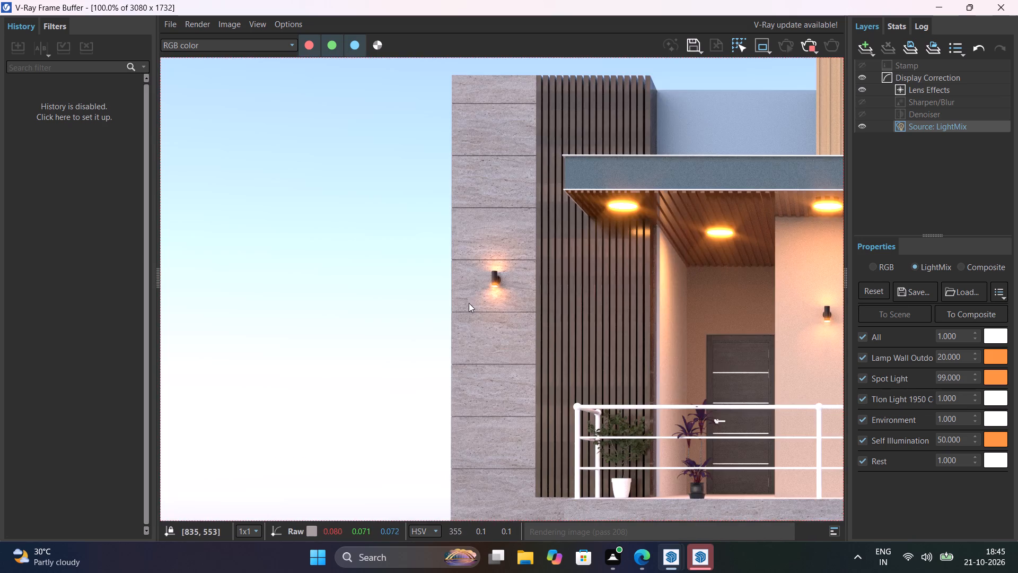
scroll(482, 303, "up", 6)
scroll(489, 310, "down", 4)
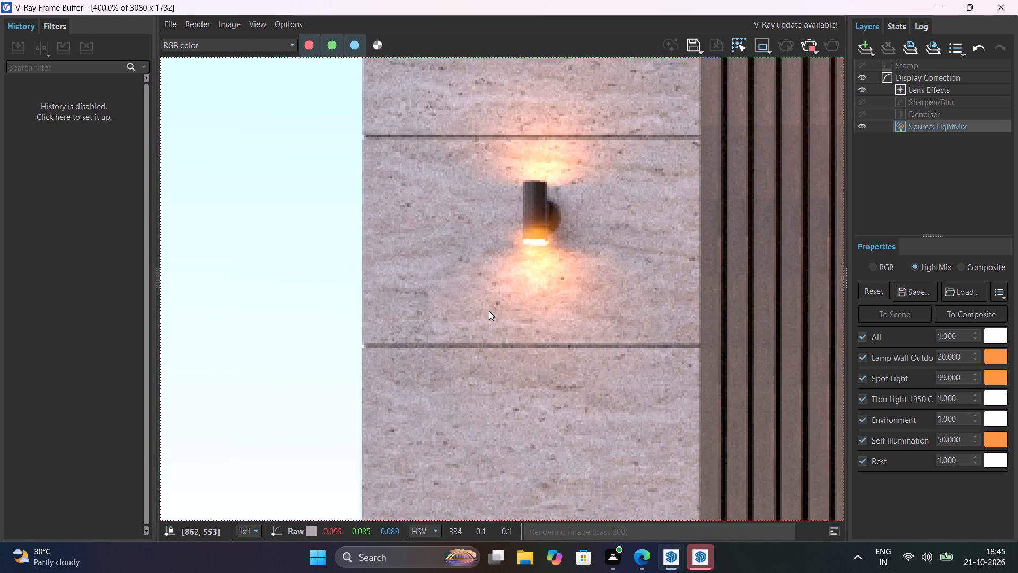
middle_click_drag(520, 360, 613, 206)
scroll(585, 287, "up", 3)
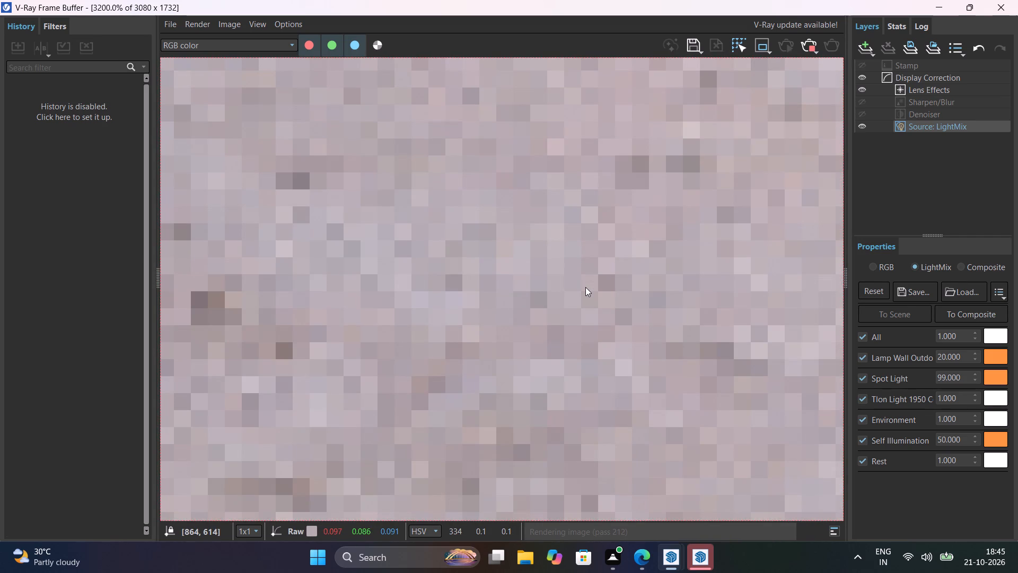
scroll(585, 287, "down", 4)
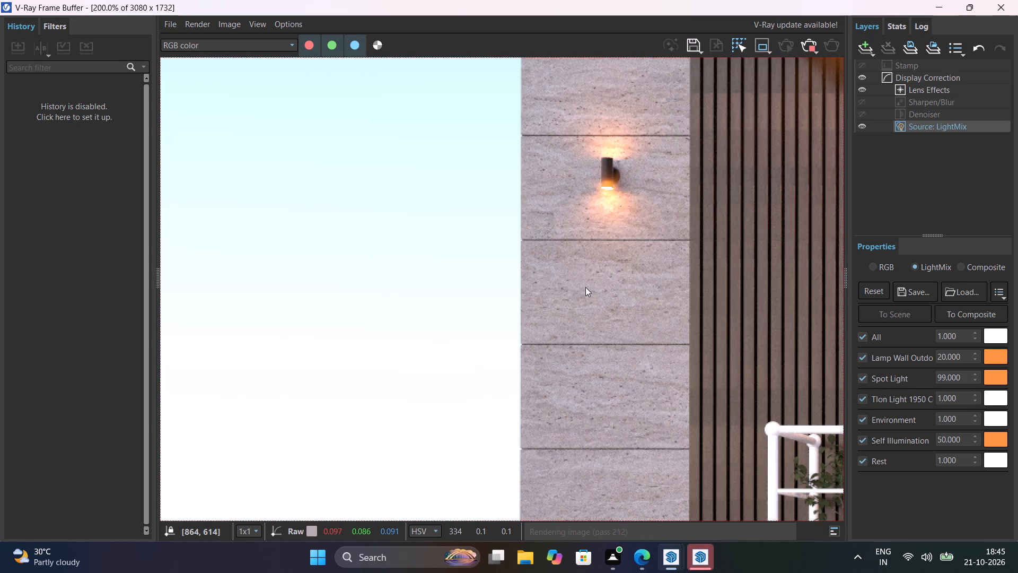
scroll(585, 287, "down", 3)
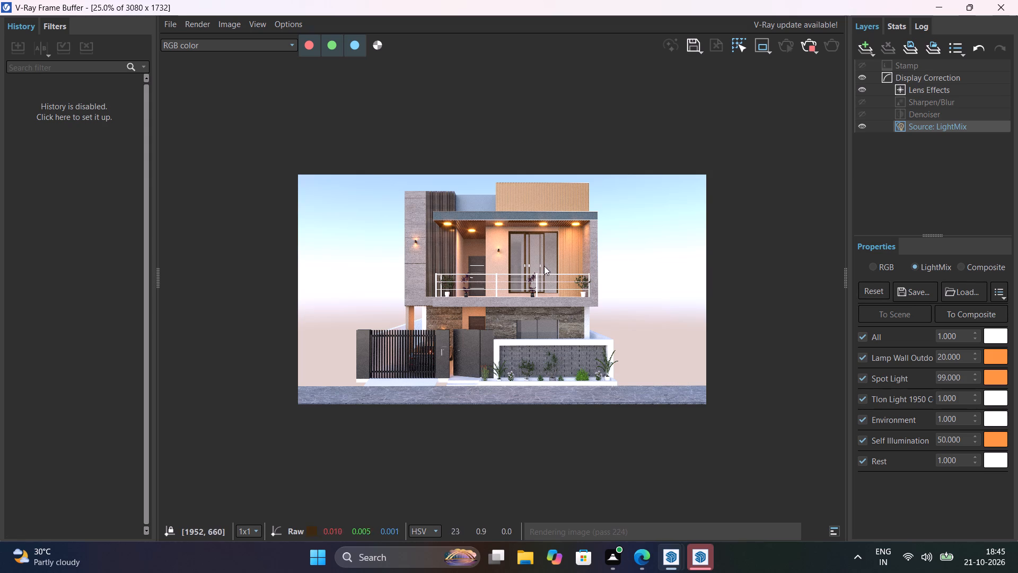
Examine the overall facade lighting and the balcony, stone-clad ground floor and planter wall as the render refines.
scroll(545, 267, "up", 1)
middle_click_drag(555, 273, 611, 370)
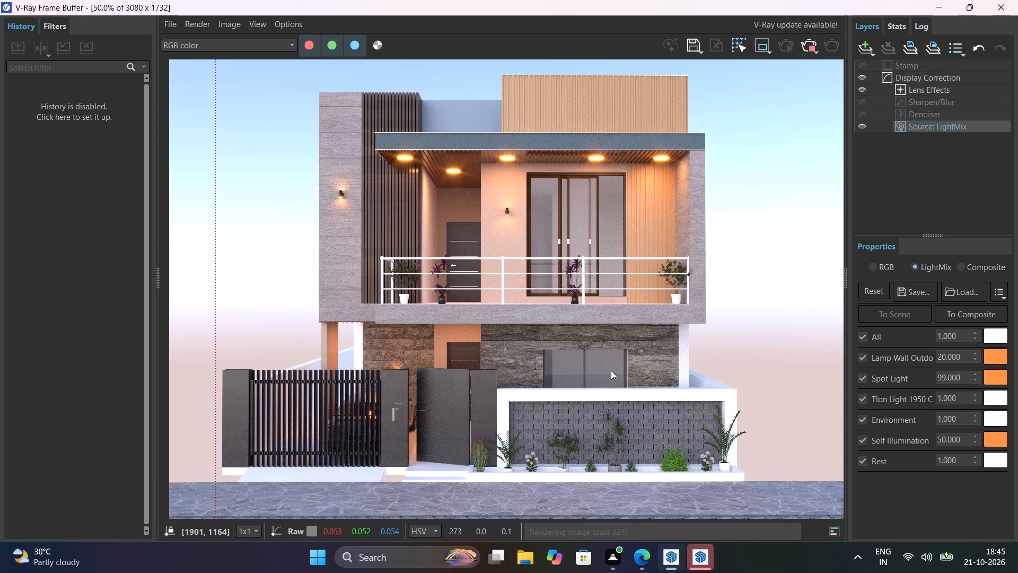
middle_click_drag(611, 370, 611, 370)
middle_click_drag(611, 370, 611, 420)
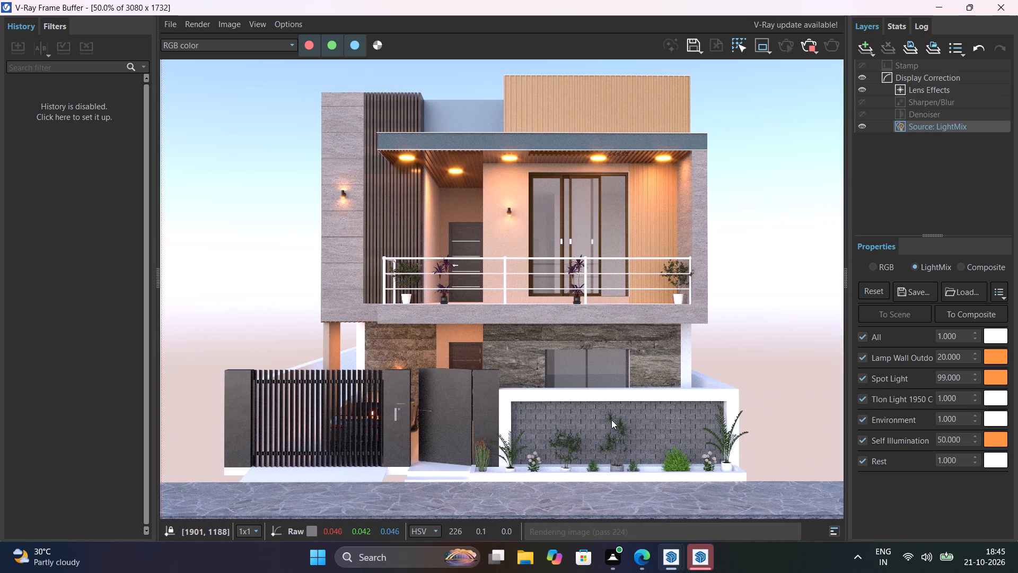
middle_click_drag(611, 420, 605, 466)
scroll(610, 422, "up", 1)
middle_click_drag(611, 421, 632, 523)
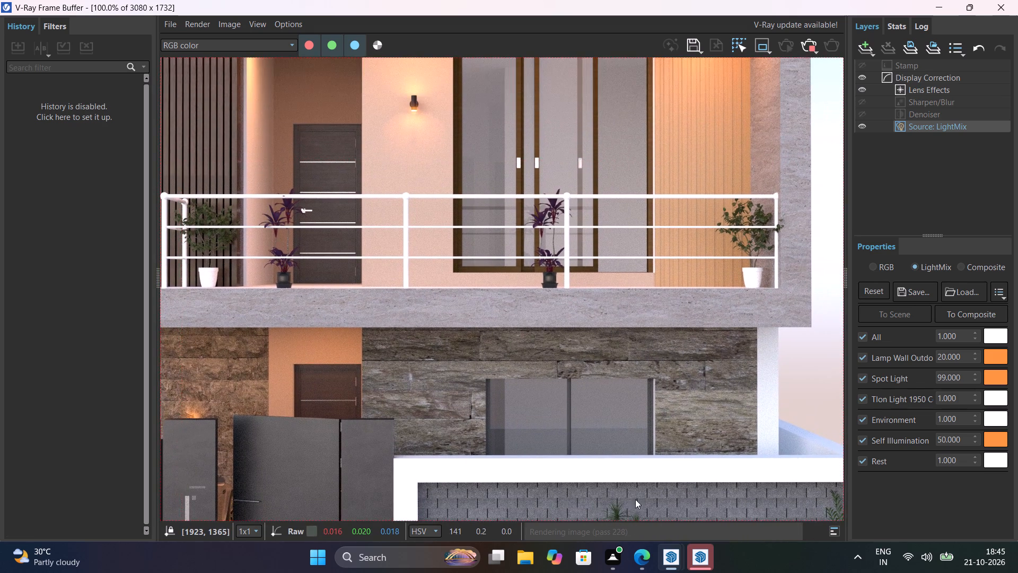
scroll(643, 466, "down", 2)
scroll(566, 291, "up", 1)
middle_click_drag(574, 303, 598, 335)
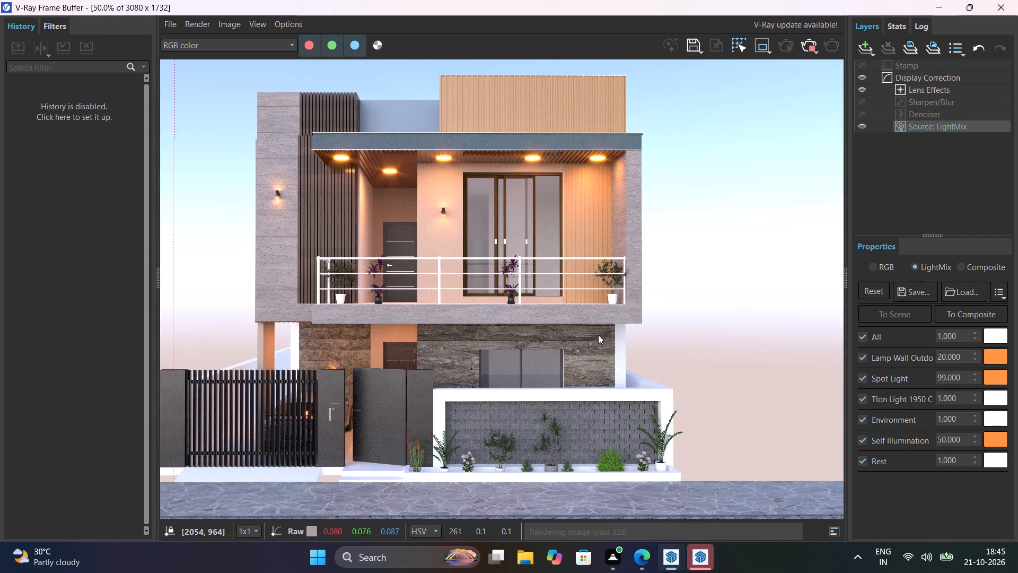
middle_click_drag(598, 335, 629, 375)
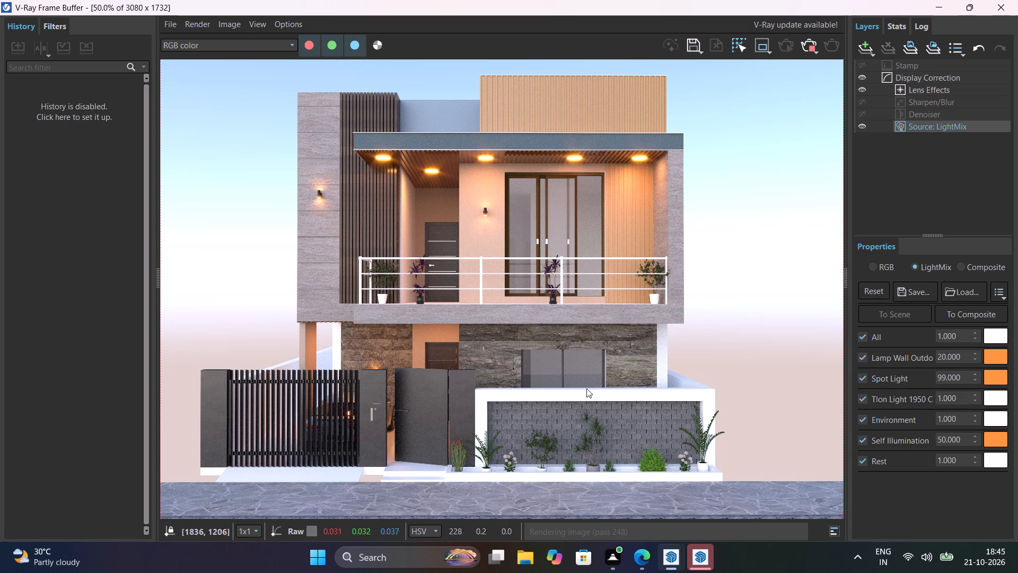
scroll(590, 394, "up", 1)
scroll(590, 394, "down", 1)
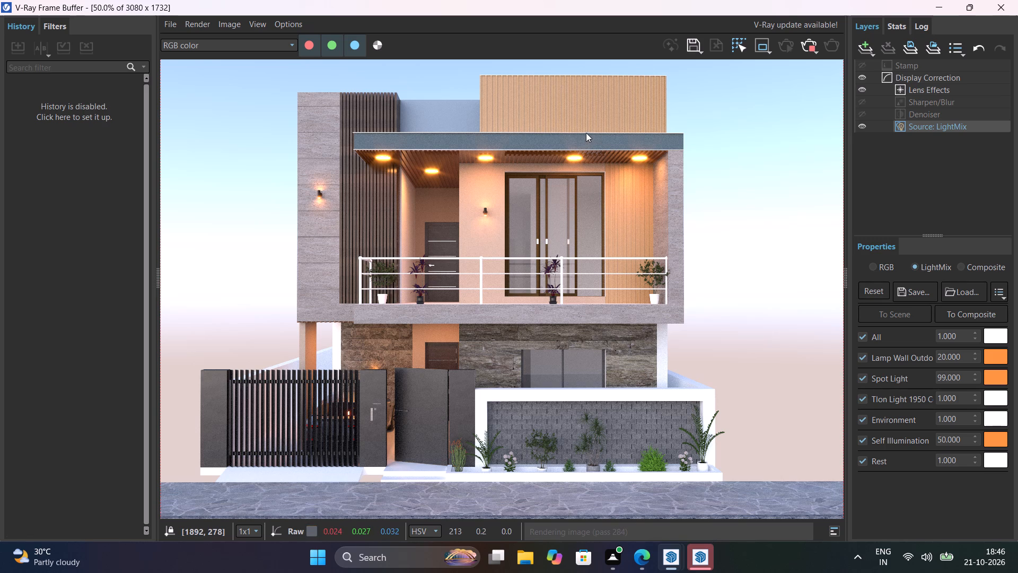
Examine the wood-clad parapet, roof fascia and ceiling spotlights, and the full front view until rendering ends.
scroll(586, 132, "up", 2)
middle_click_drag(606, 124, 578, 325)
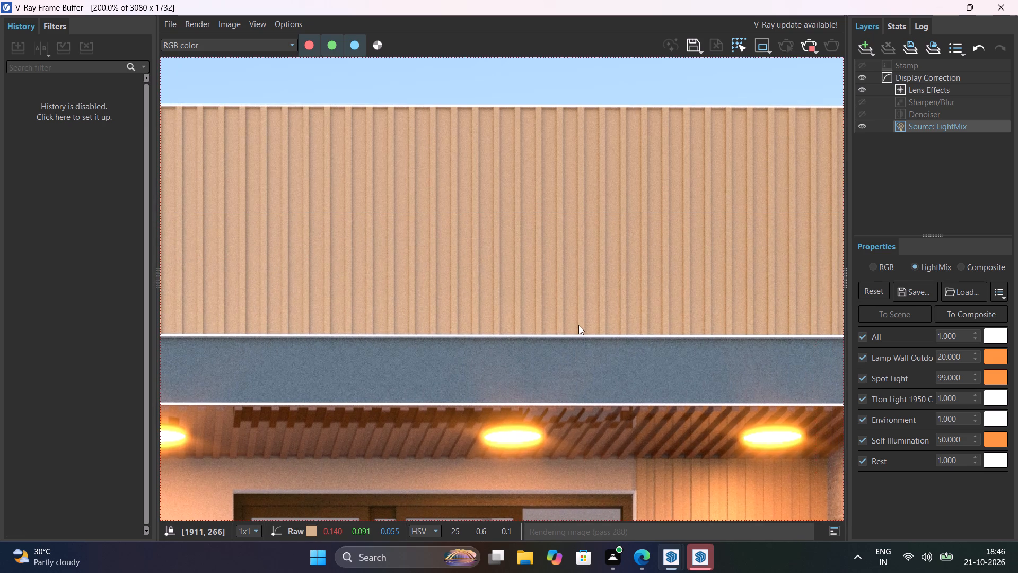
middle_click_drag(578, 325, 630, 253)
scroll(627, 255, "down", 1)
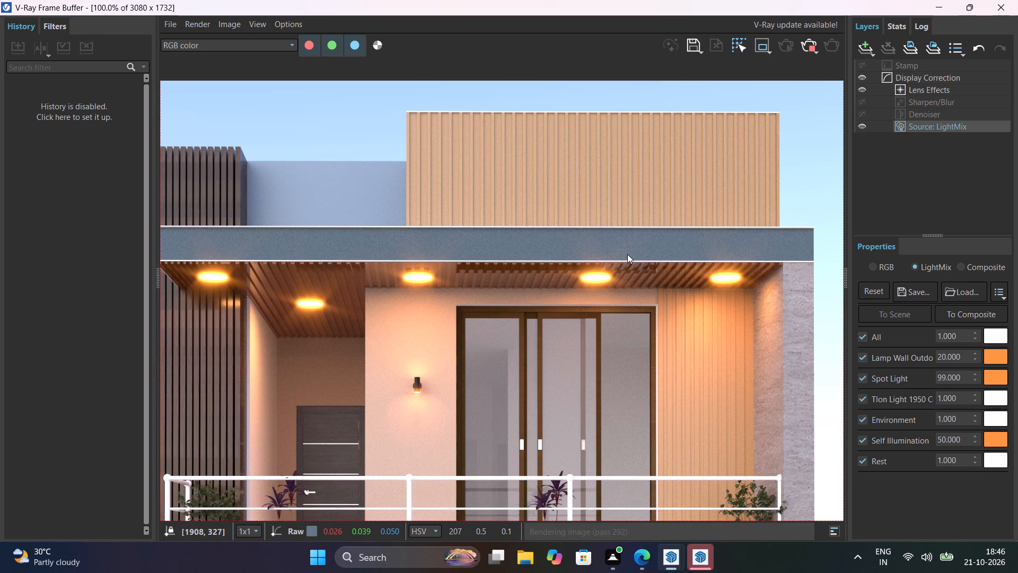
scroll(627, 254, "down", 2)
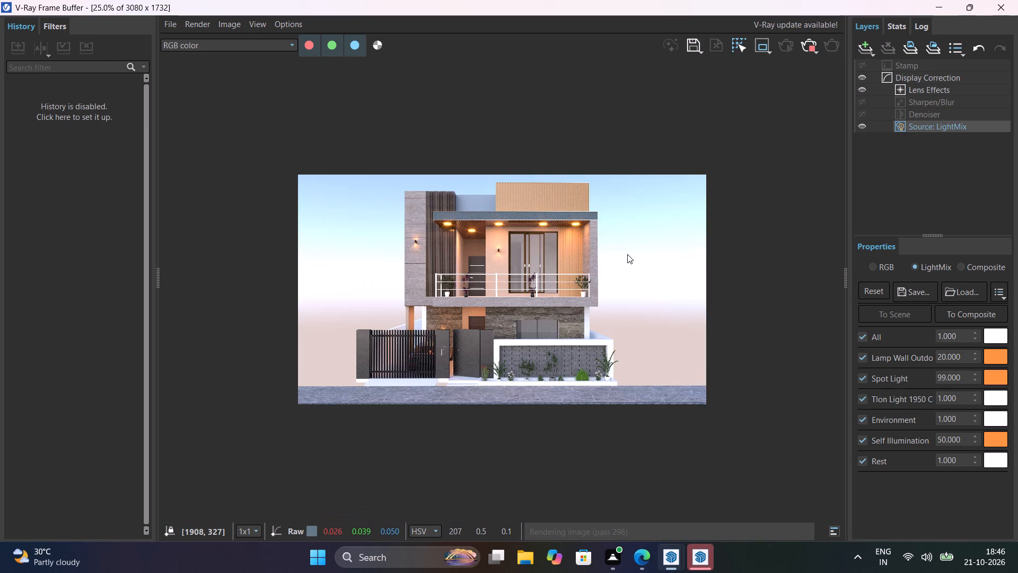
scroll(574, 310, "up", 1)
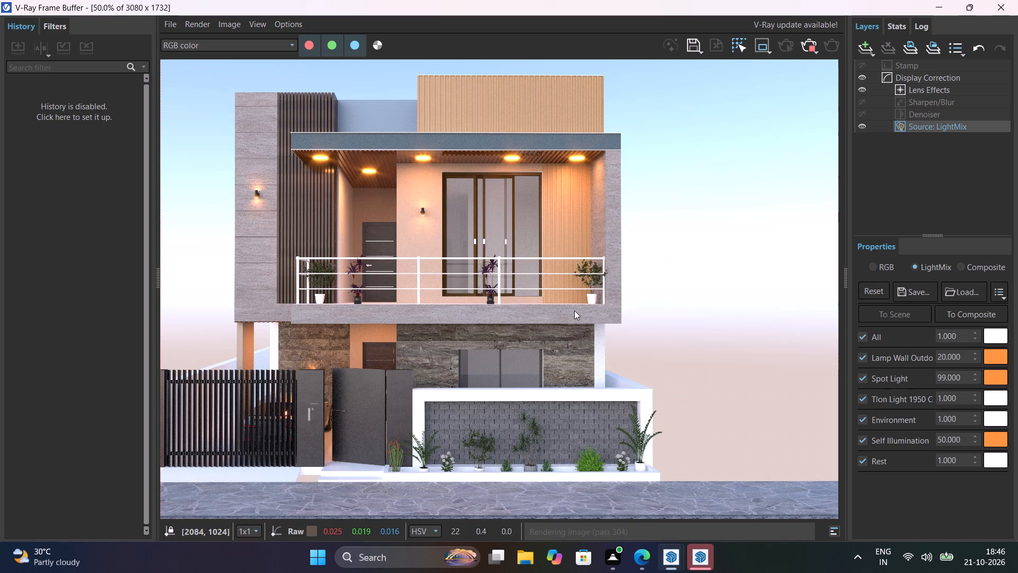
middle_click_drag(574, 310, 599, 325)
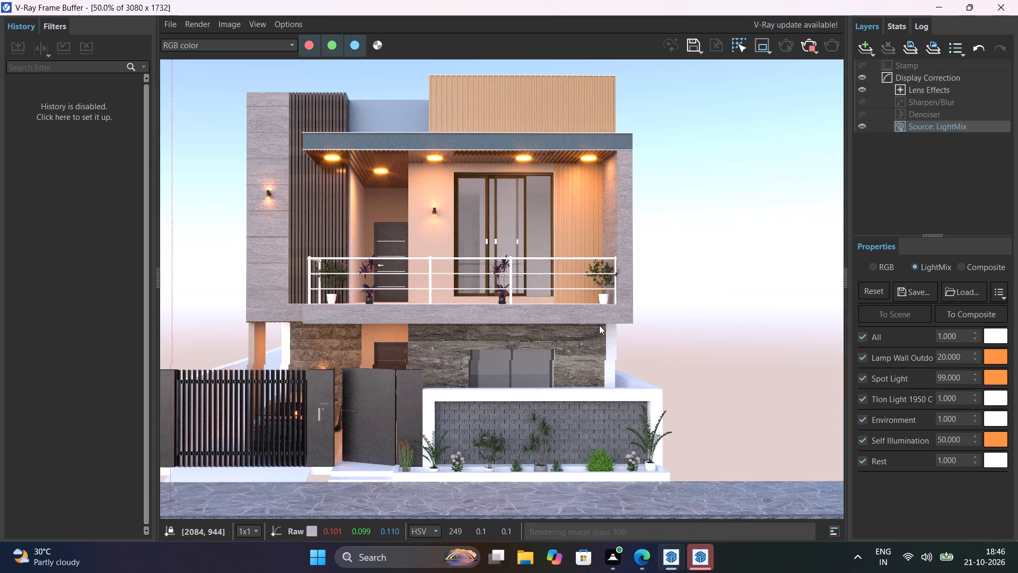
middle_click_drag(599, 325, 643, 356)
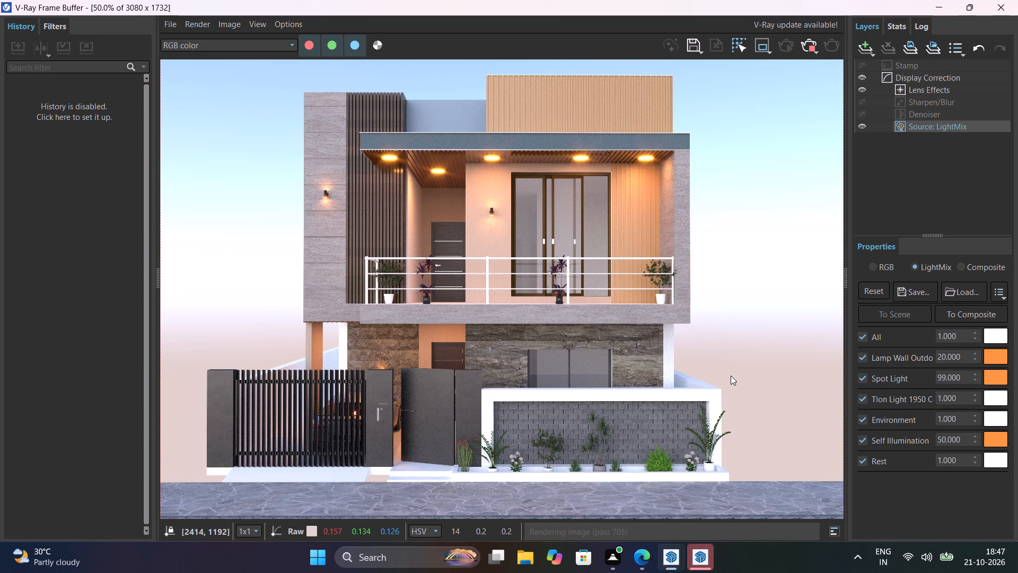
middle_click_drag(638, 348, 671, 407)
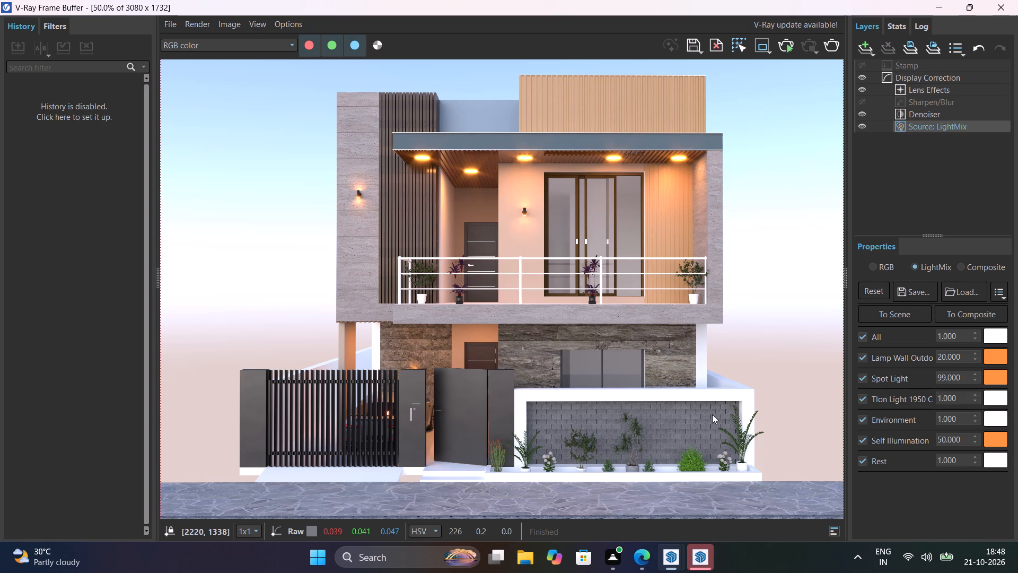
Capture a rectangular screenshot of the finished front-view render, from sky to paved road, and review it enlarged in Snipping Tool.
key("Print")
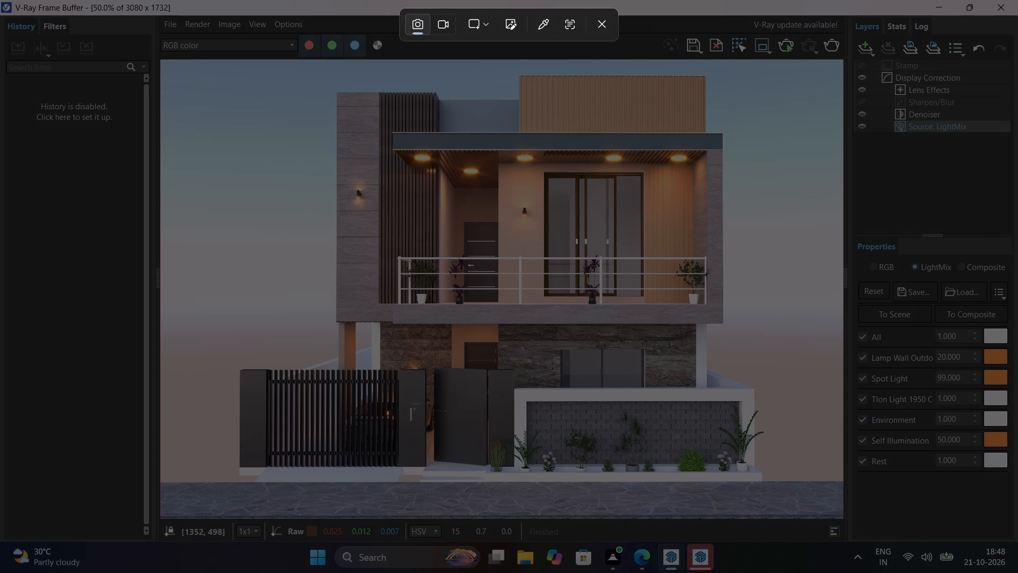
left_click_drag(170, 62, 177, 472)
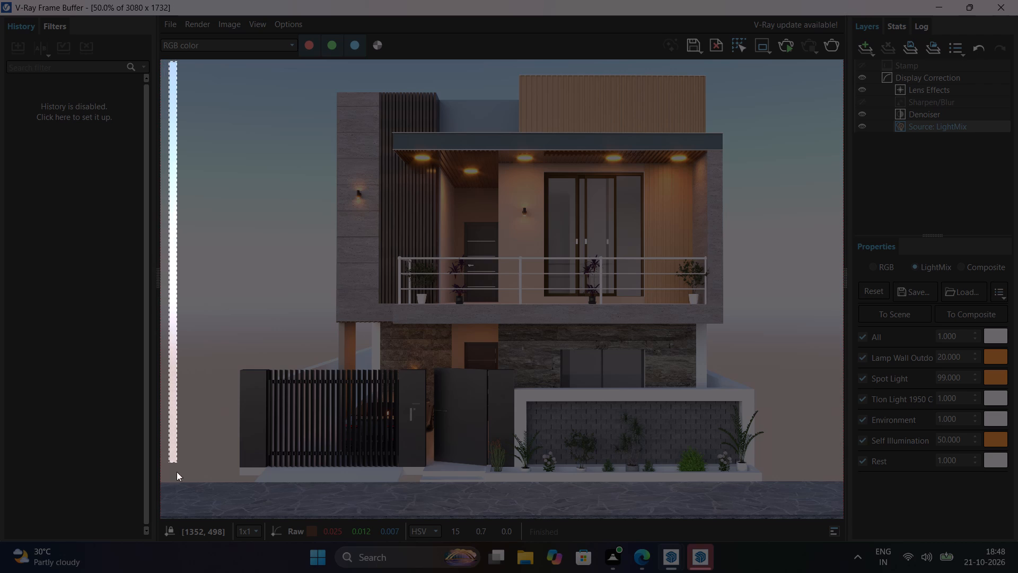
left_click_drag(177, 472, 635, 523)
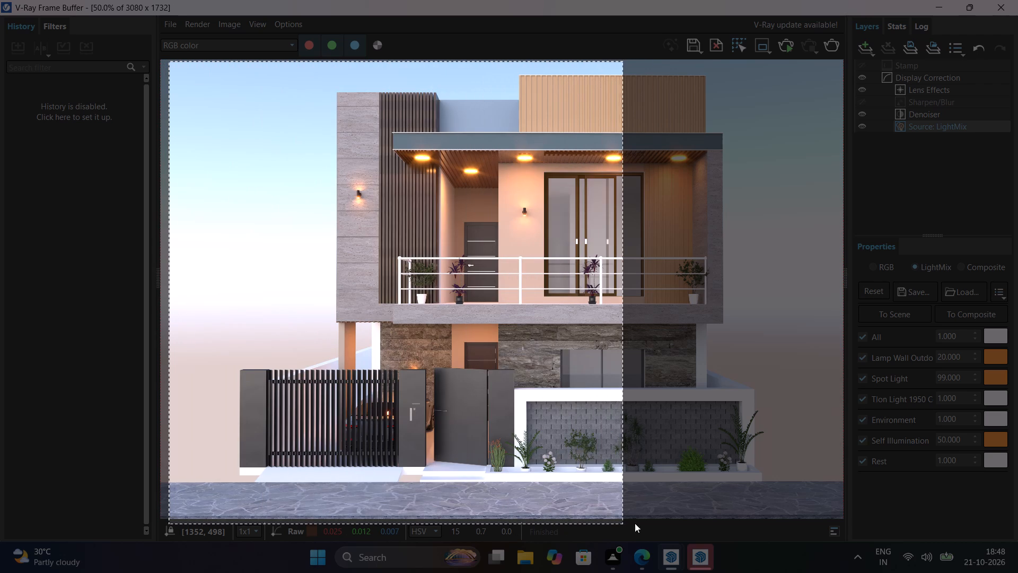
left_click_drag(635, 523, 806, 518)
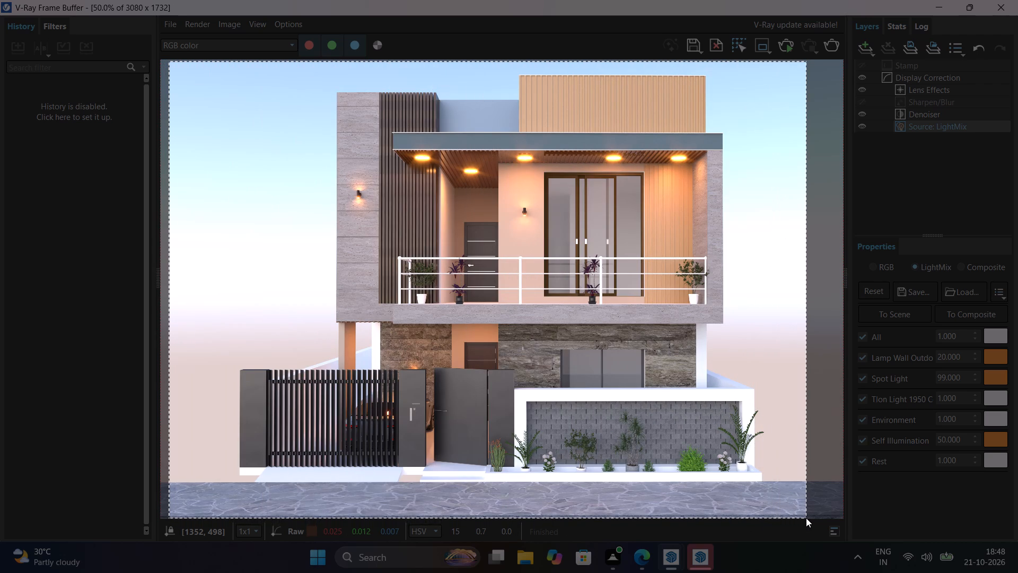
left_click_drag(806, 518, 806, 515)
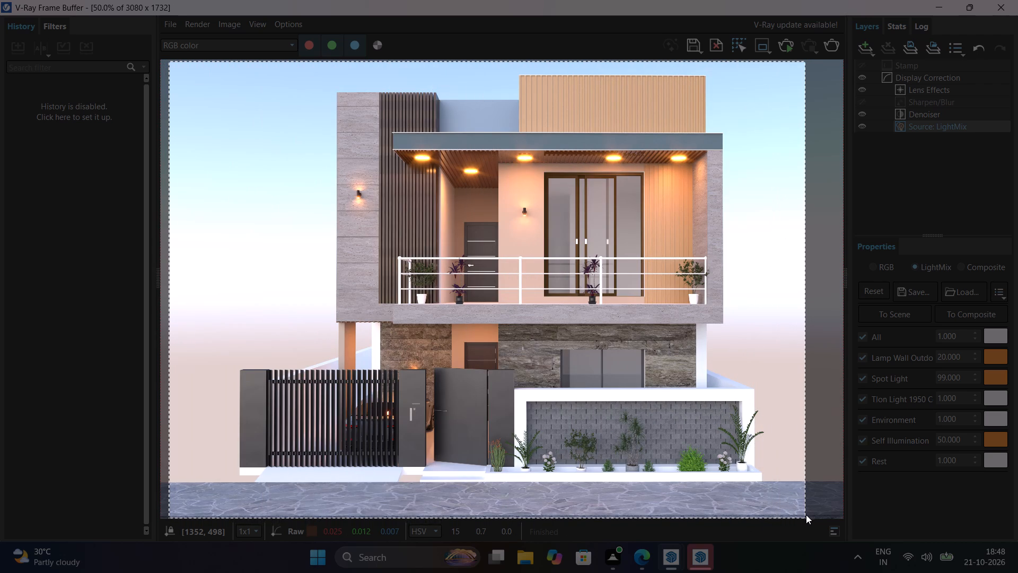
left_click_drag(806, 515, 806, 514)
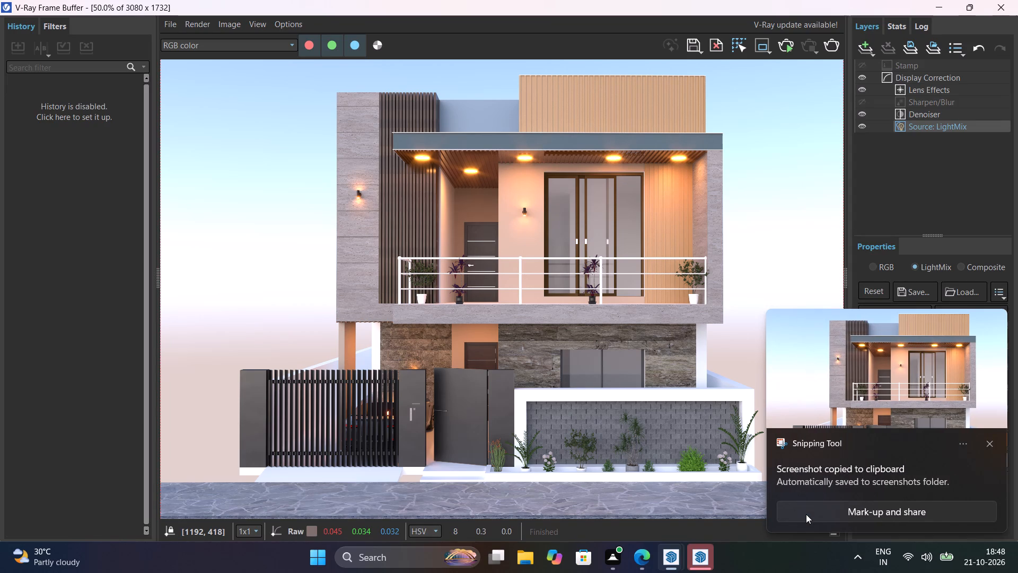
left_click(898, 378)
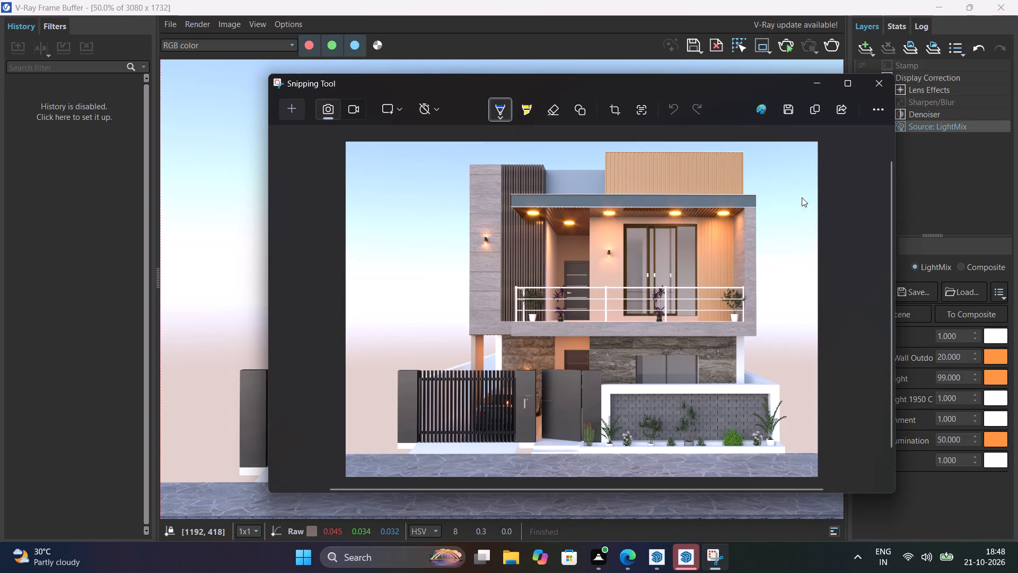
left_click(844, 82)
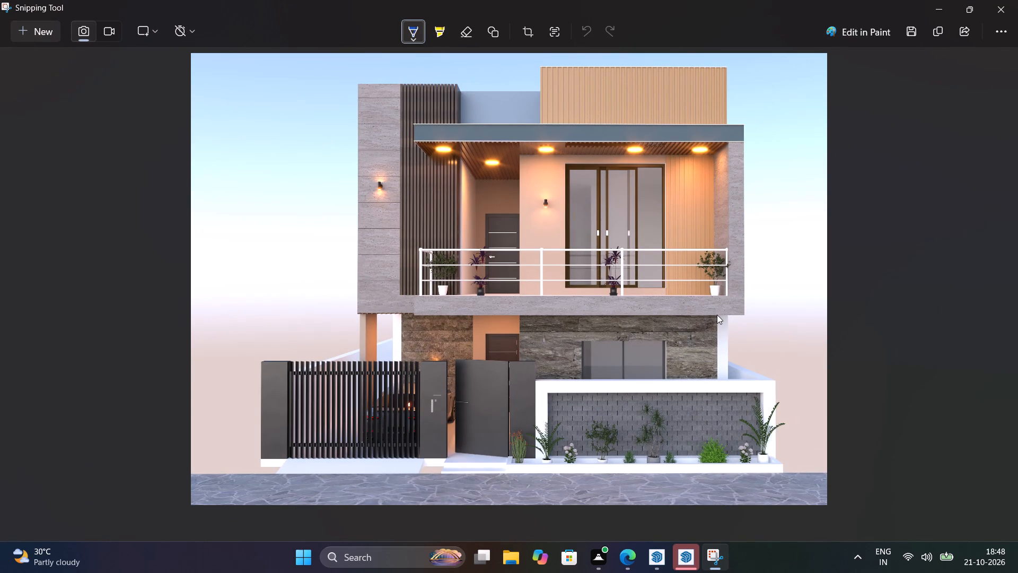
left_click(994, 6)
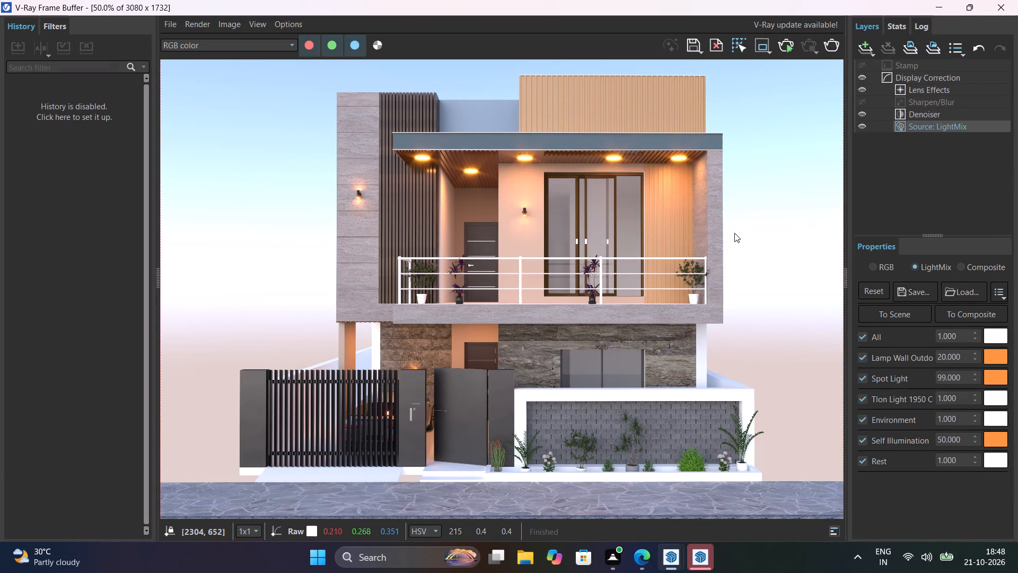
Start interactive rendering of the house exterior from the frame buffer.
left_click(788, 47)
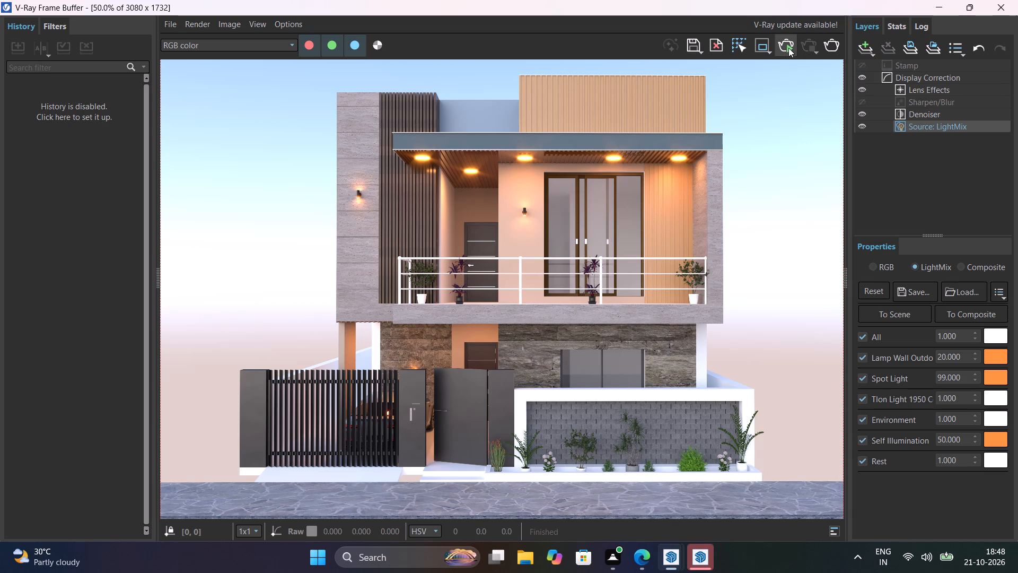
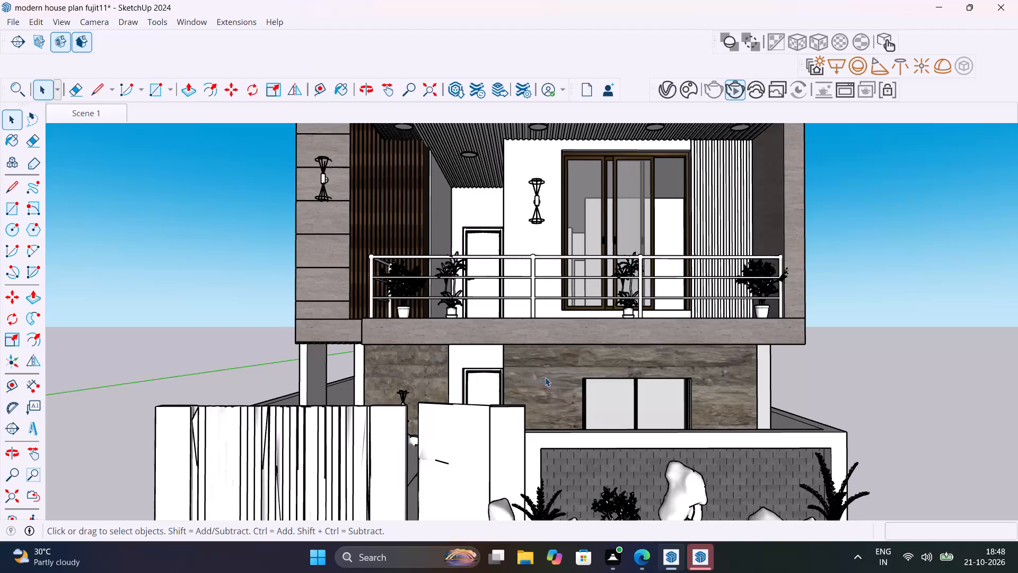
Restart interactive rendering with the view under the slatted carport ceiling, and examine the ceiling's recessed lights and wall lighting.
scroll(545, 376, "down", 2)
middle_click_drag(545, 375, 686, 292)
middle_click_drag(673, 324, 670, 456)
middle_click_drag(452, 253, 471, 330)
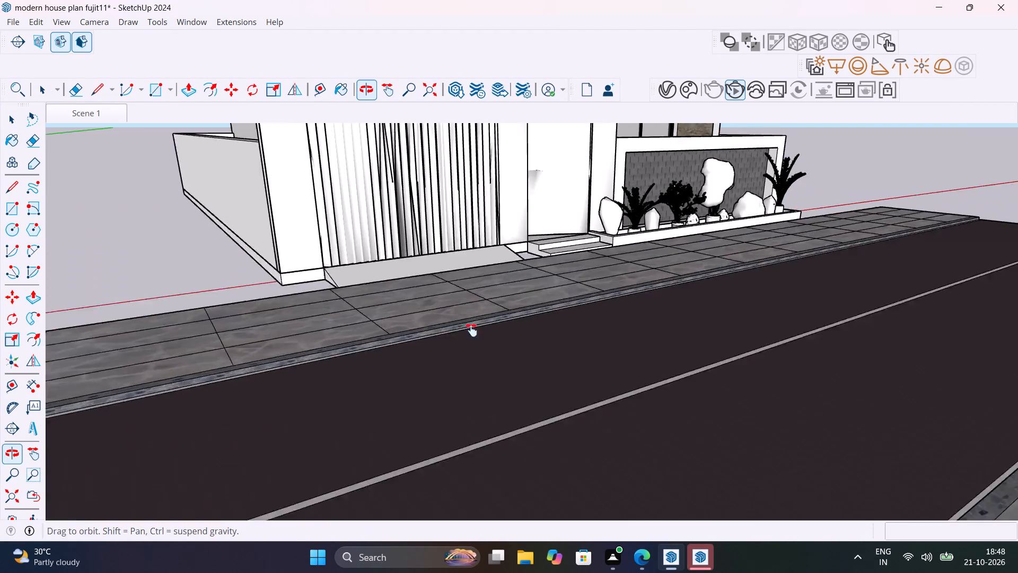
middle_click_drag(471, 330, 477, 406)
middle_click_drag(447, 249, 481, 305, "shift")
scroll(468, 226, "up", 5)
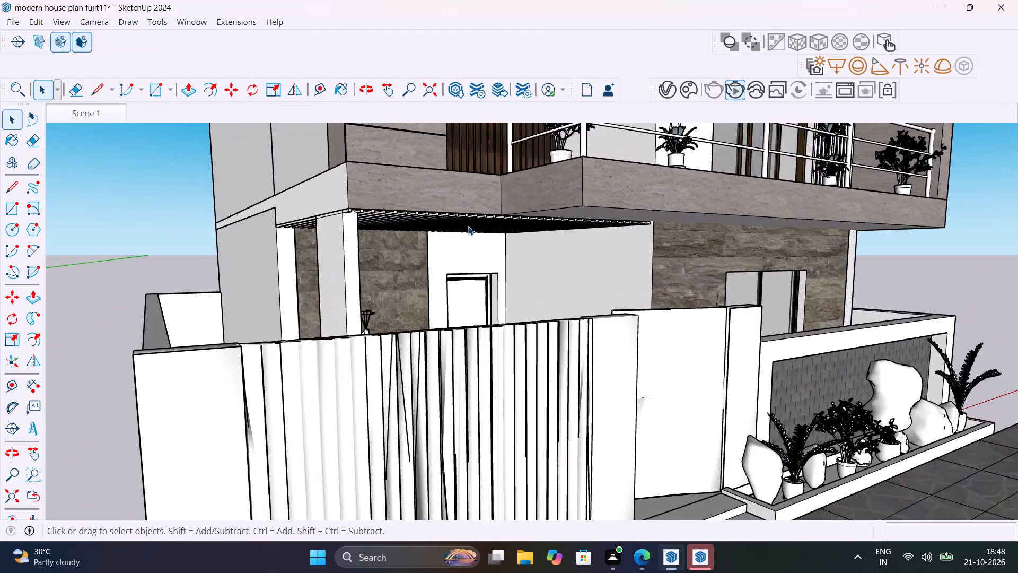
scroll(468, 226, "up", 4)
middle_click_drag(475, 229, 482, 202, "shift")
left_click(733, 86)
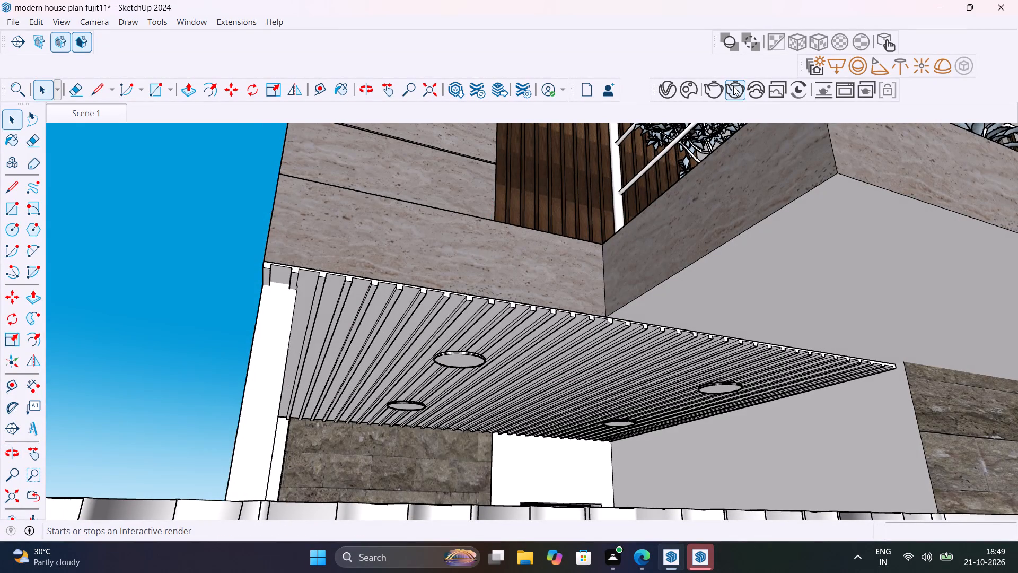
left_click(733, 86)
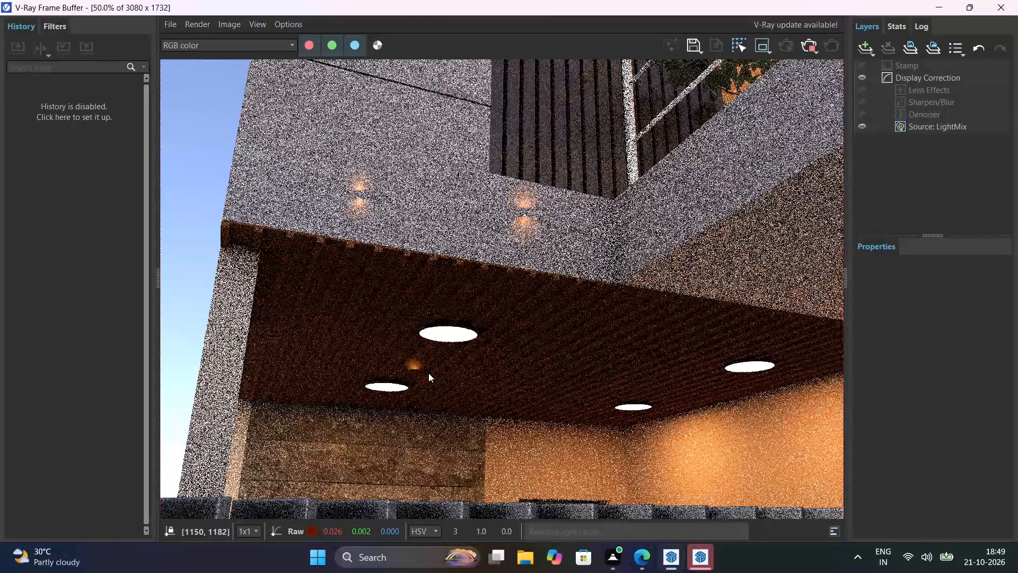
scroll(428, 373, "down", 2)
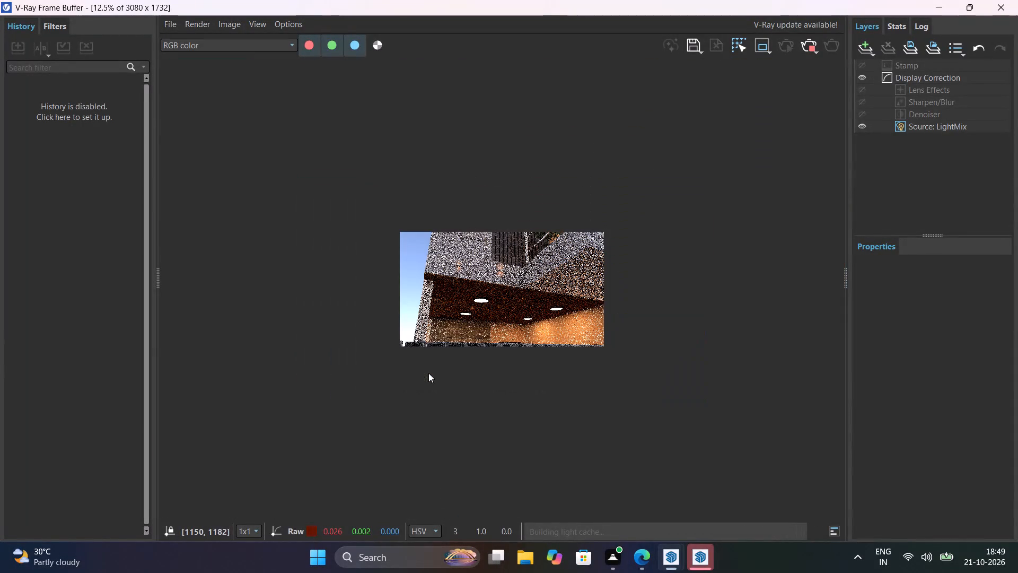
Stop the interactive render and close the frame buffer.
left_click(815, 40)
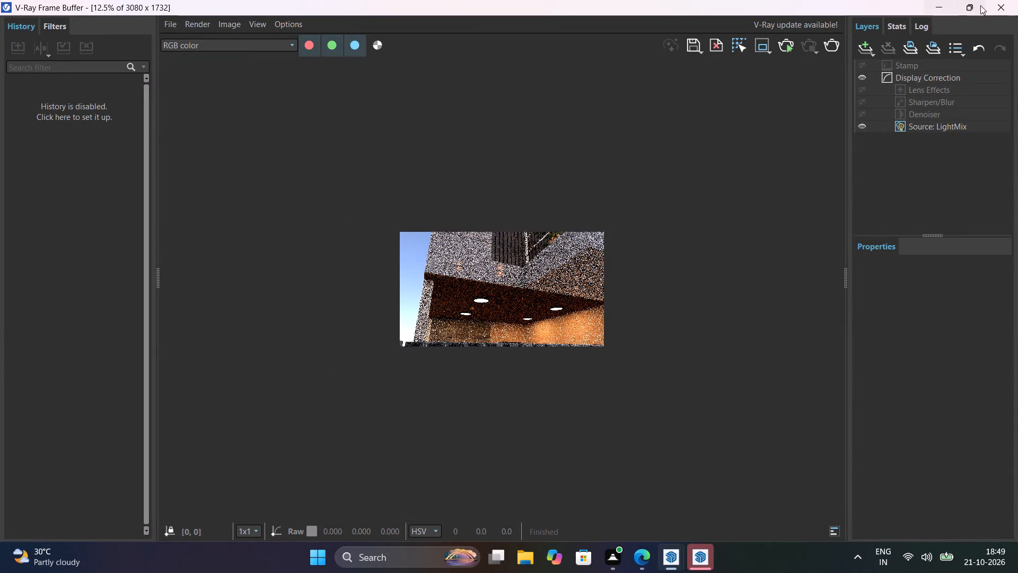
left_click(997, 2)
Examine the house model from the front, the planter-wall side and above, including the balcony, gate and roof.
scroll(694, 354, "down", 9)
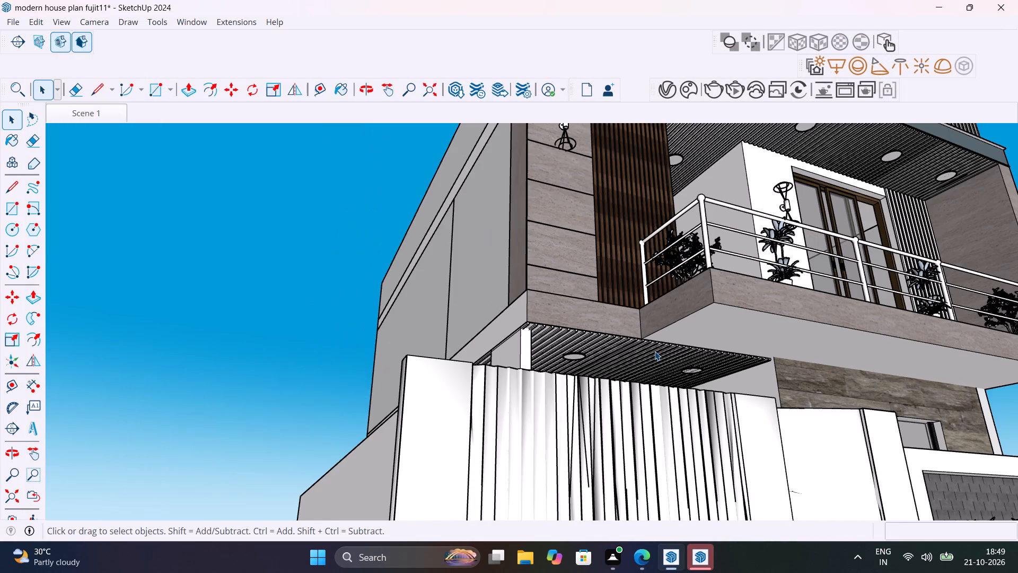
scroll(655, 351, "down", 3)
middle_click_drag(664, 349, 588, 447)
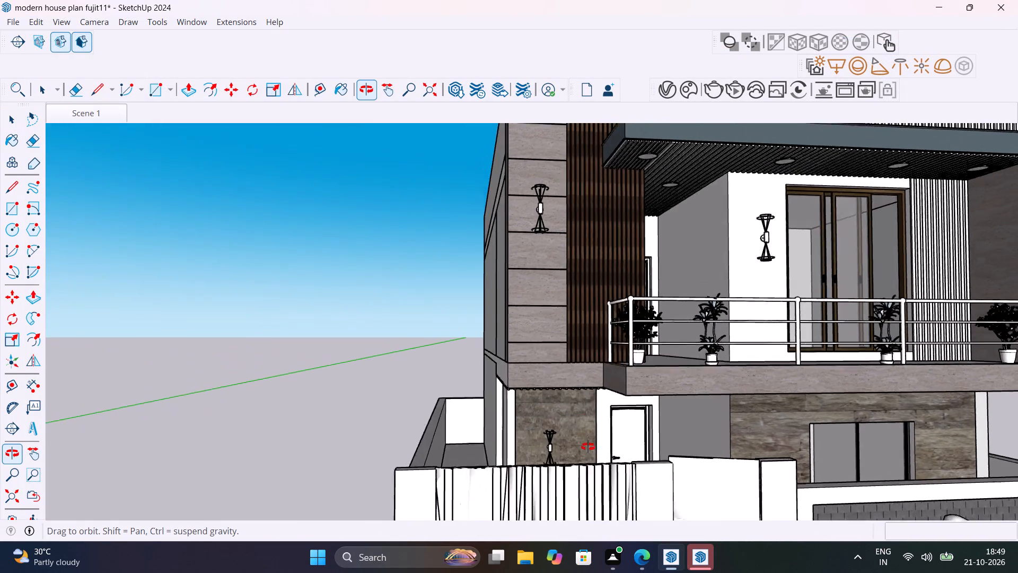
middle_click_drag(588, 447, 588, 448)
scroll(592, 437, "down", 4)
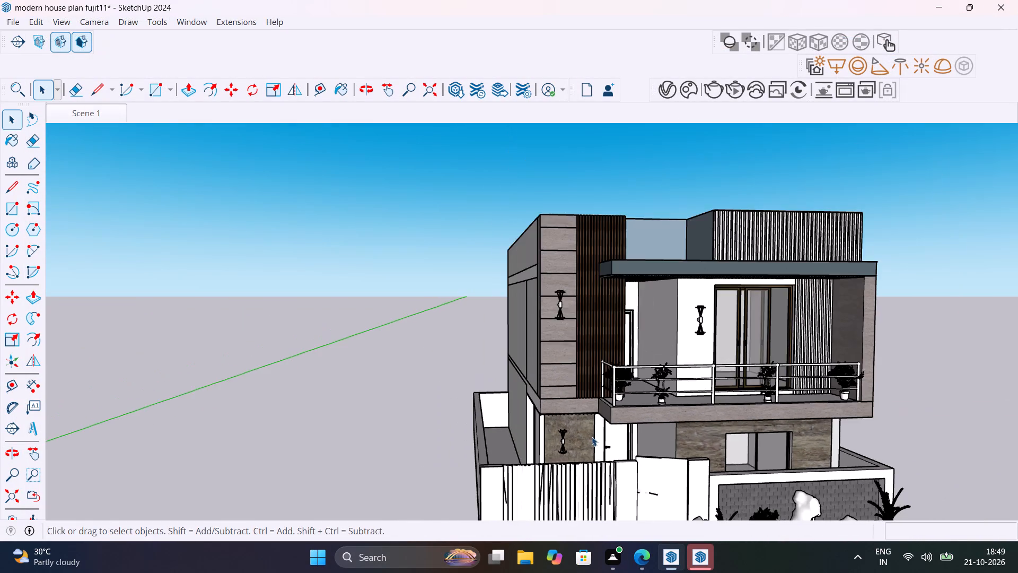
scroll(592, 437, "down", 2)
middle_click_drag(618, 449, 472, 388)
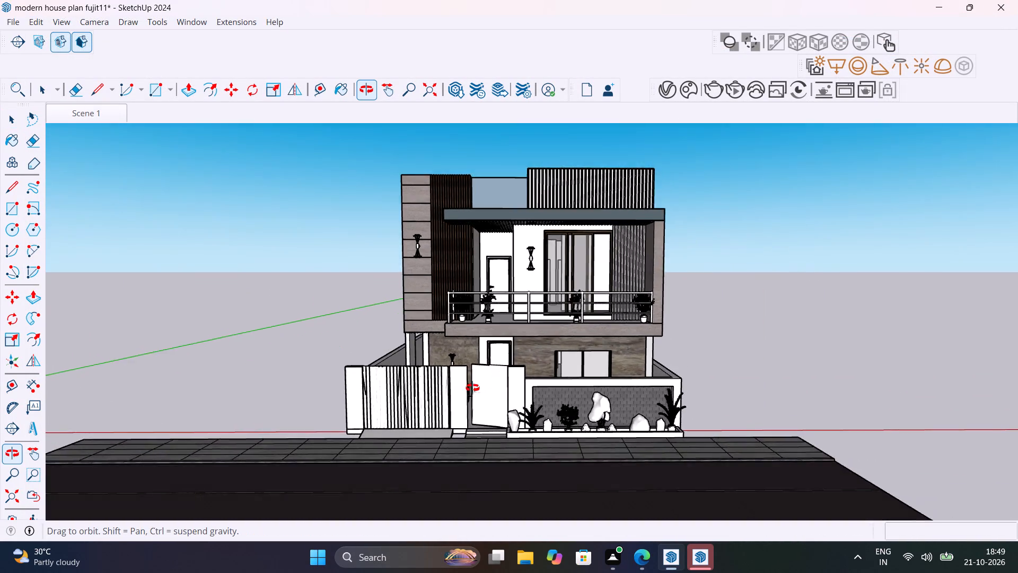
middle_click_drag(472, 388, 467, 413)
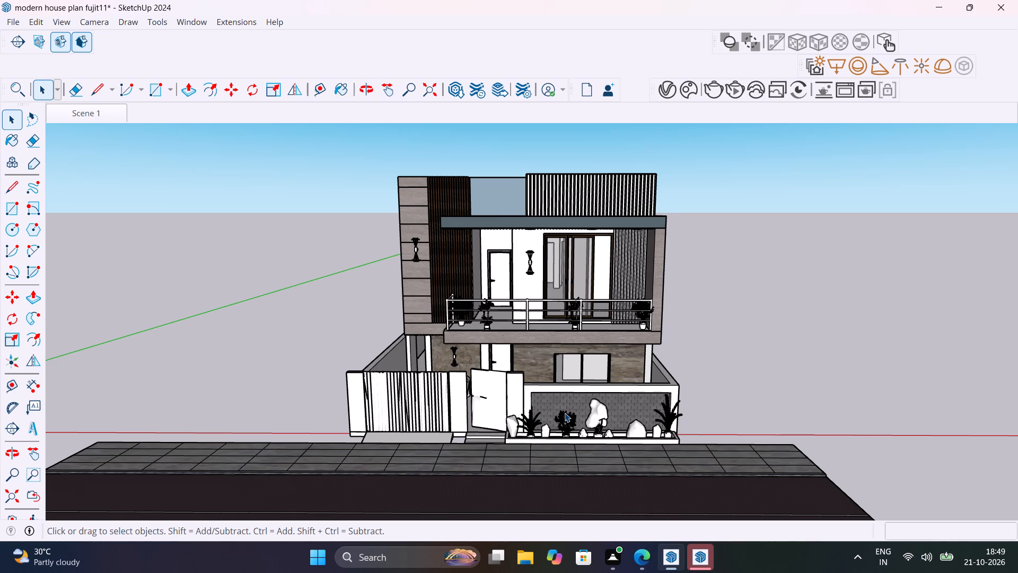
scroll(565, 413, "up", 3)
middle_click_drag(581, 419, 364, 431)
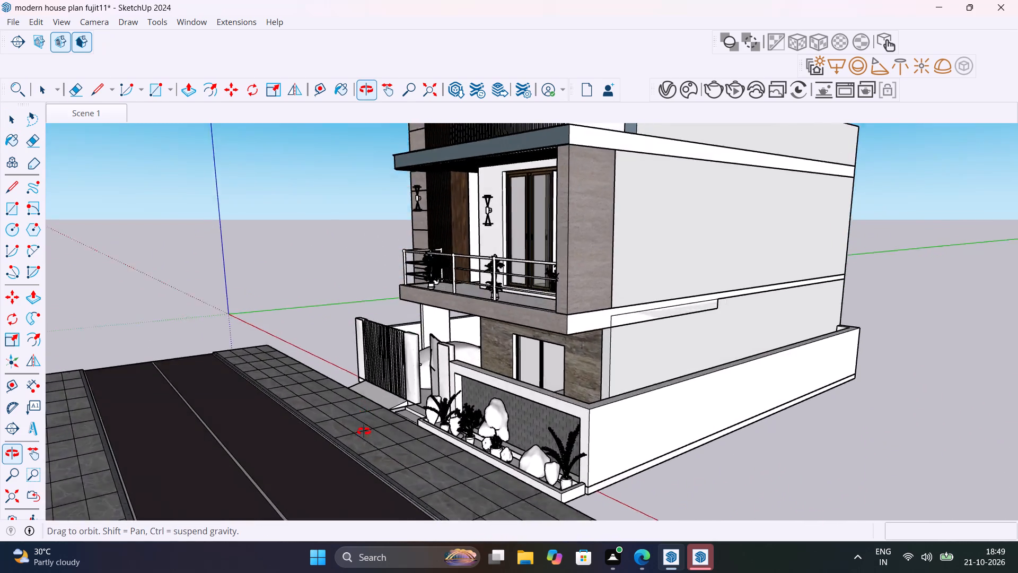
middle_click_drag(364, 431, 602, 409)
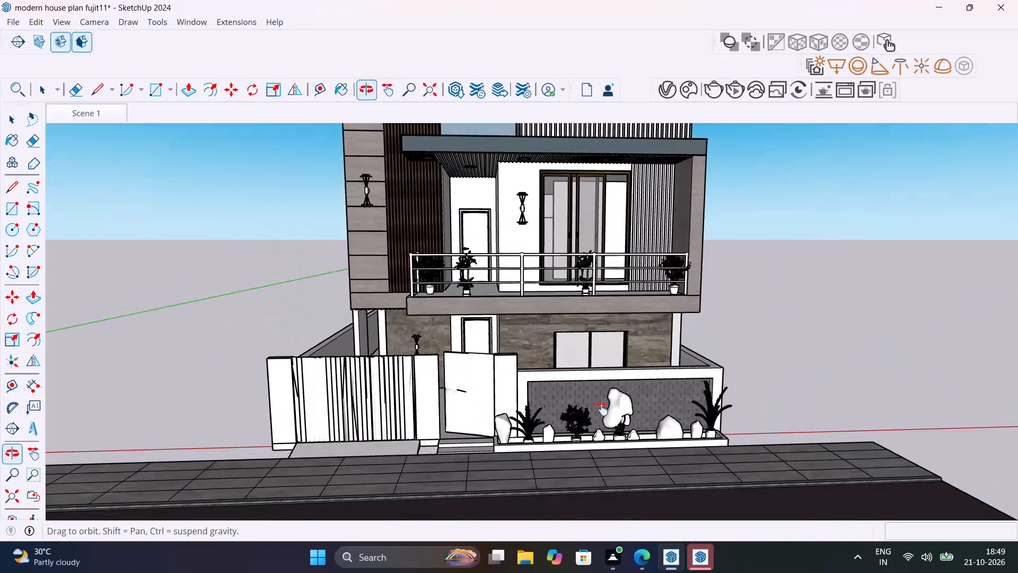
middle_click_drag(602, 409, 661, 501)
scroll(584, 361, "down", 4)
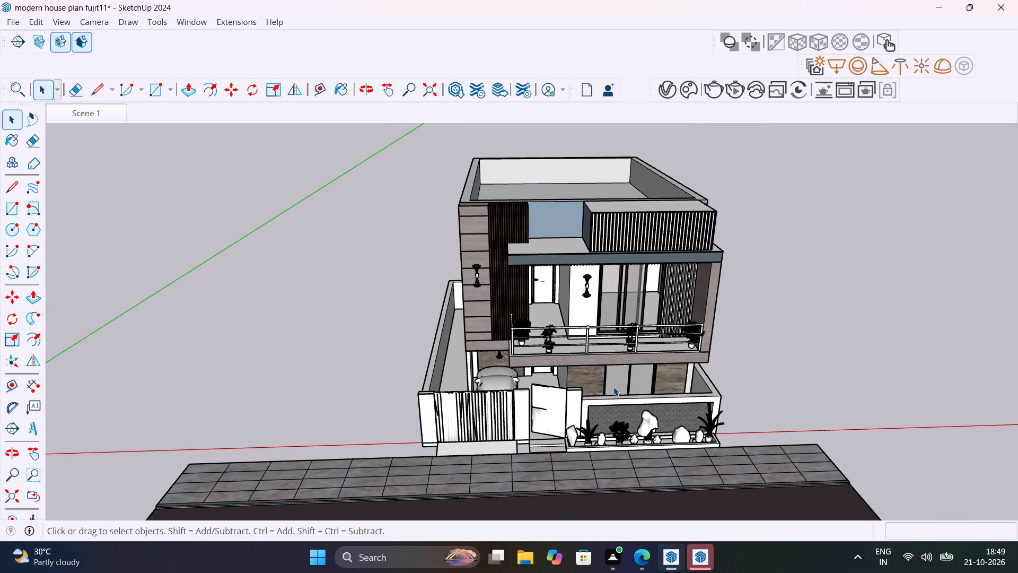
scroll(613, 386, "up", 9)
middle_click_drag(513, 357, 548, 404)
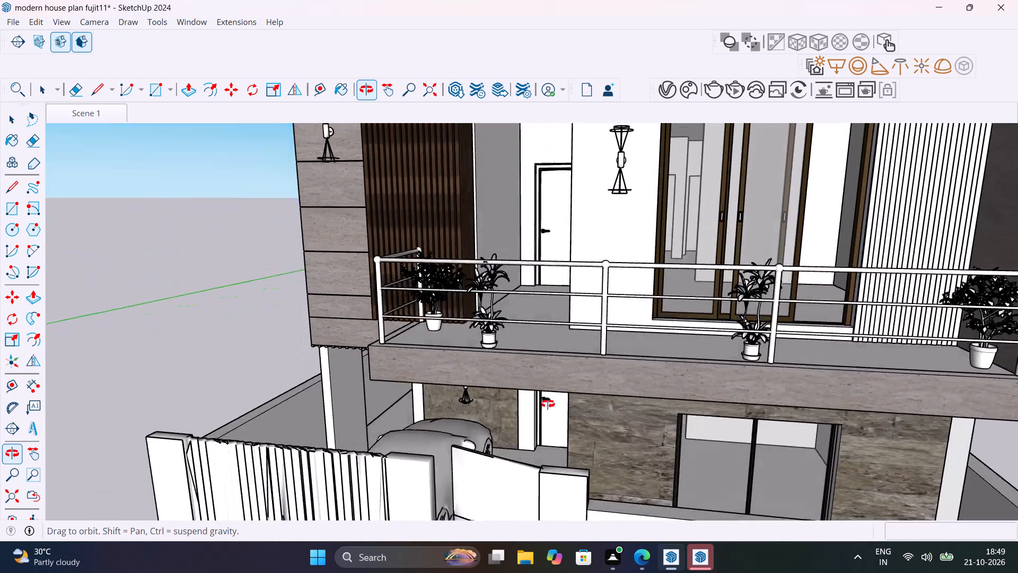
middle_click_drag(548, 404, 554, 419)
scroll(607, 404, "down", 4)
middle_click_drag(654, 389, 654, 435, "shift")
scroll(616, 454, "down", 1, "shift")
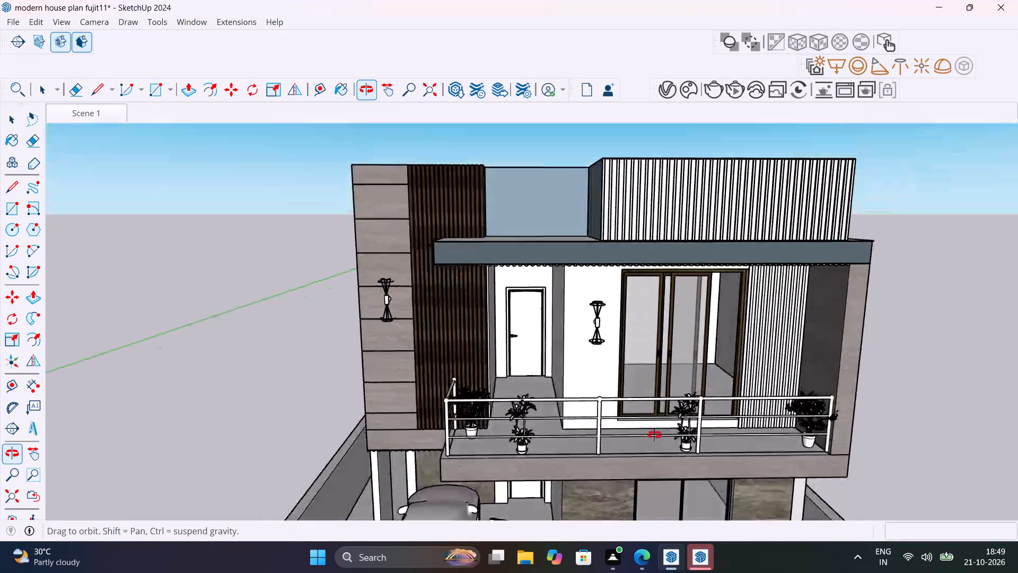
middle_click_drag(654, 435, 617, 402, "shift")
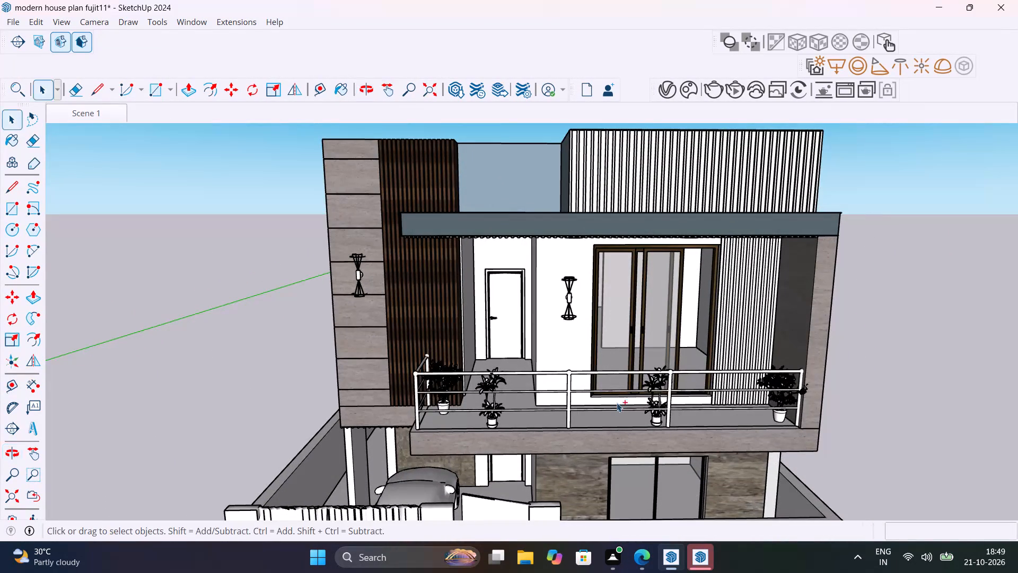
Save the house model.
key("ctrl+s")
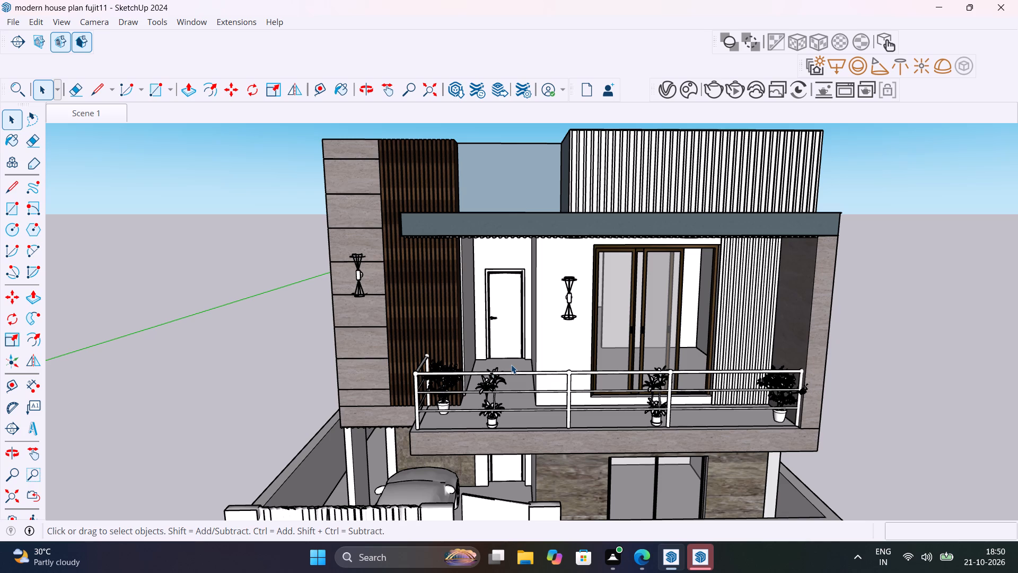
Examine the upper-floor facade, including the wood slats, wall lamps, roof fascia and balcony doors.
middle_click_drag(508, 347, 638, 411)
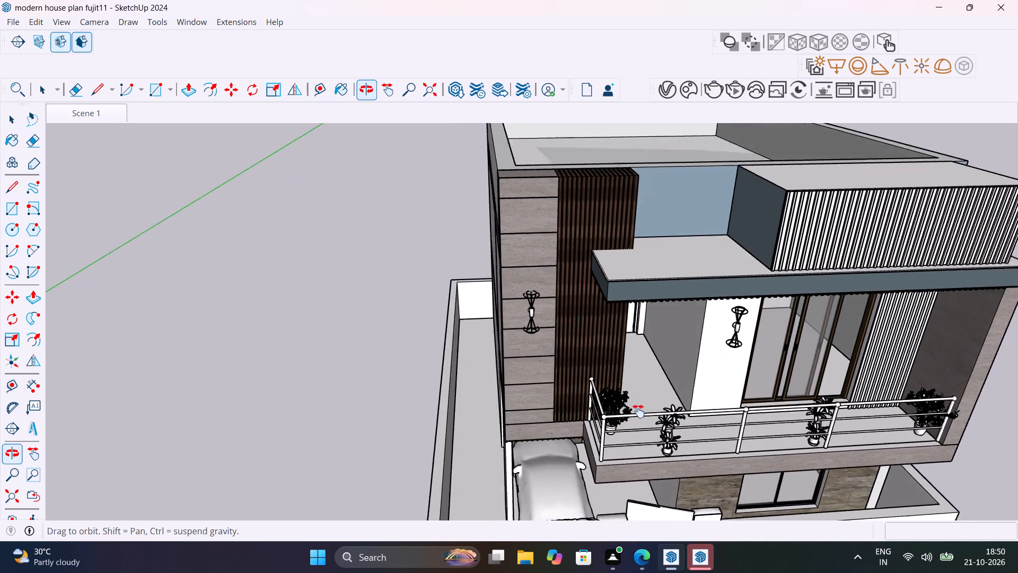
middle_click_drag(638, 411, 536, 391)
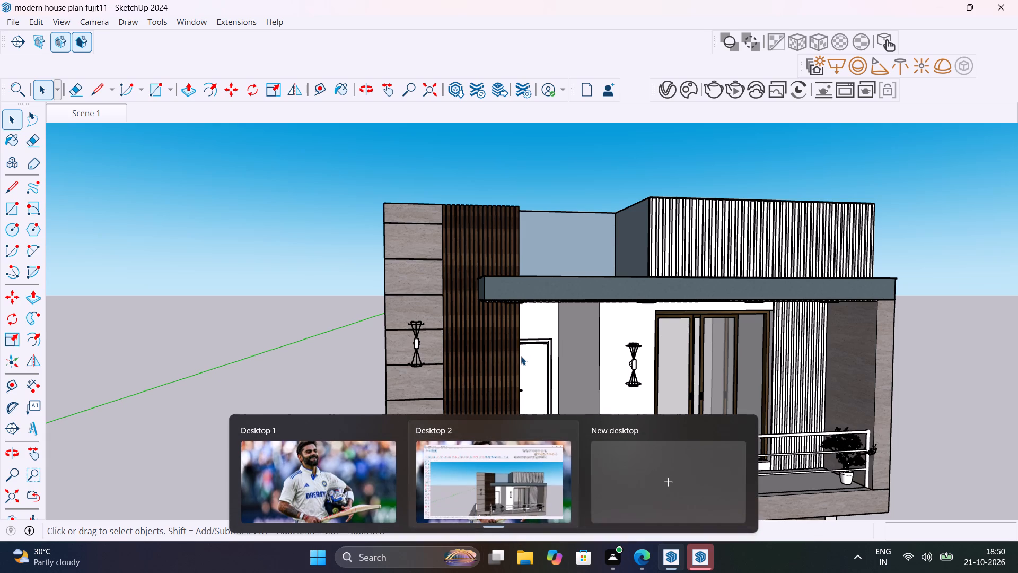
scroll(521, 355, "up", 4)
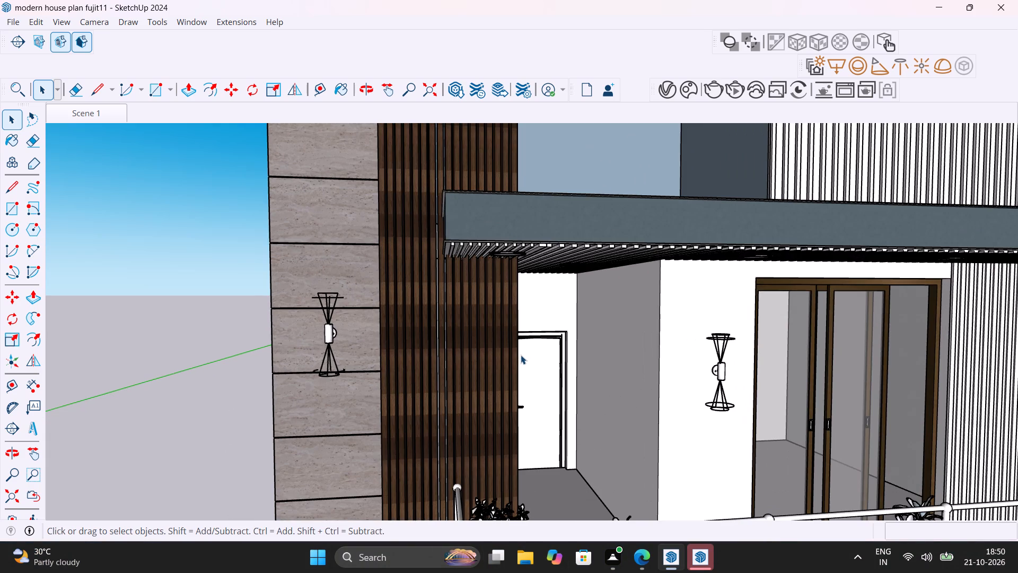
scroll(521, 355, "down", 2)
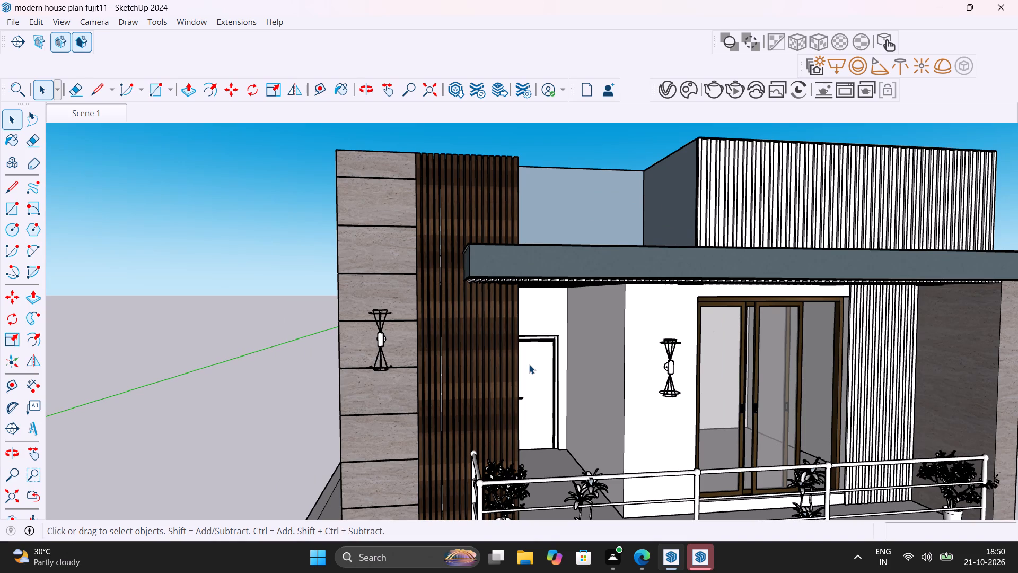
scroll(529, 364, "down", 1)
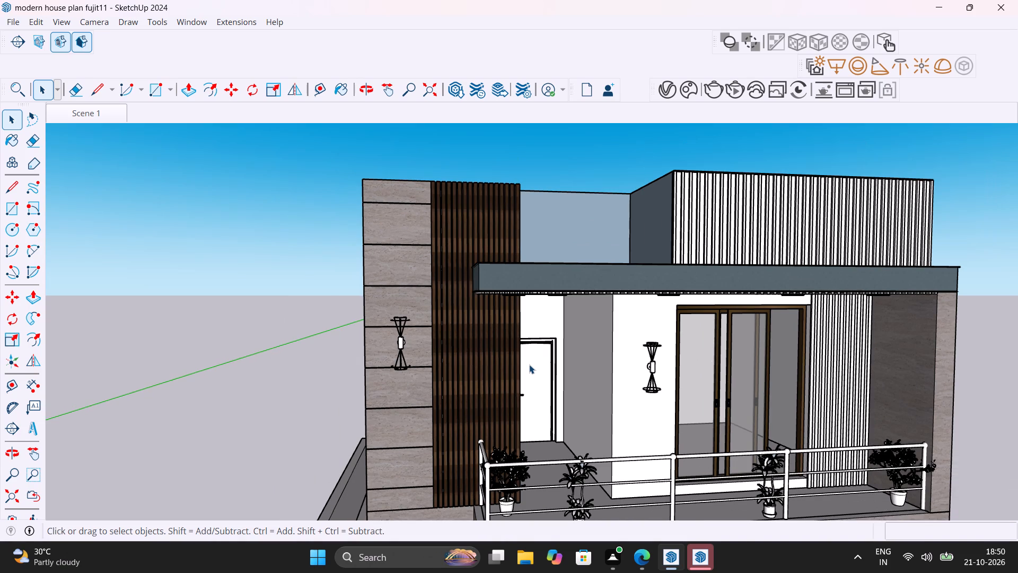
scroll(529, 364, "up", 1)
scroll(529, 364, "down", 1)
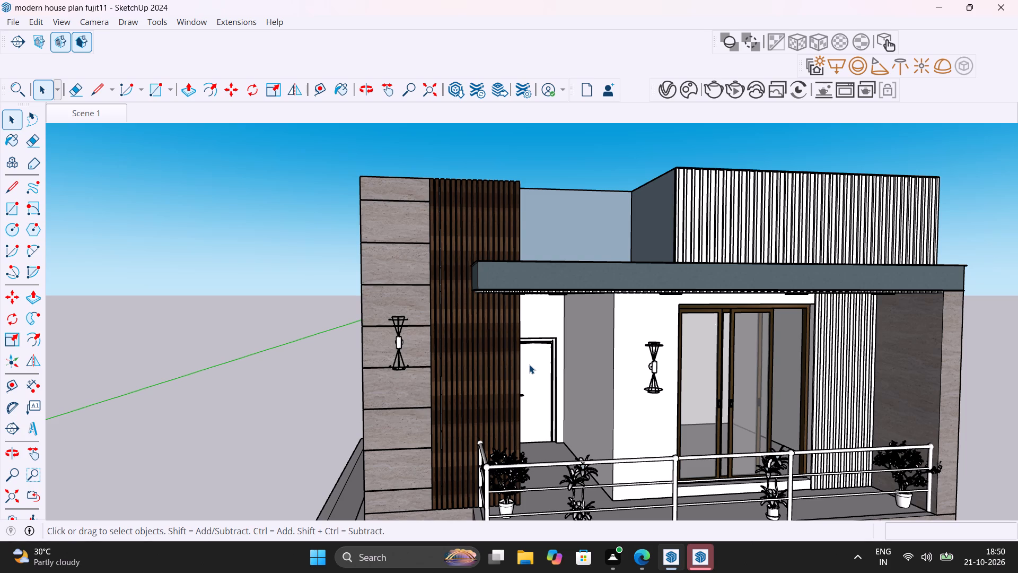
scroll(546, 424, "down", 5)
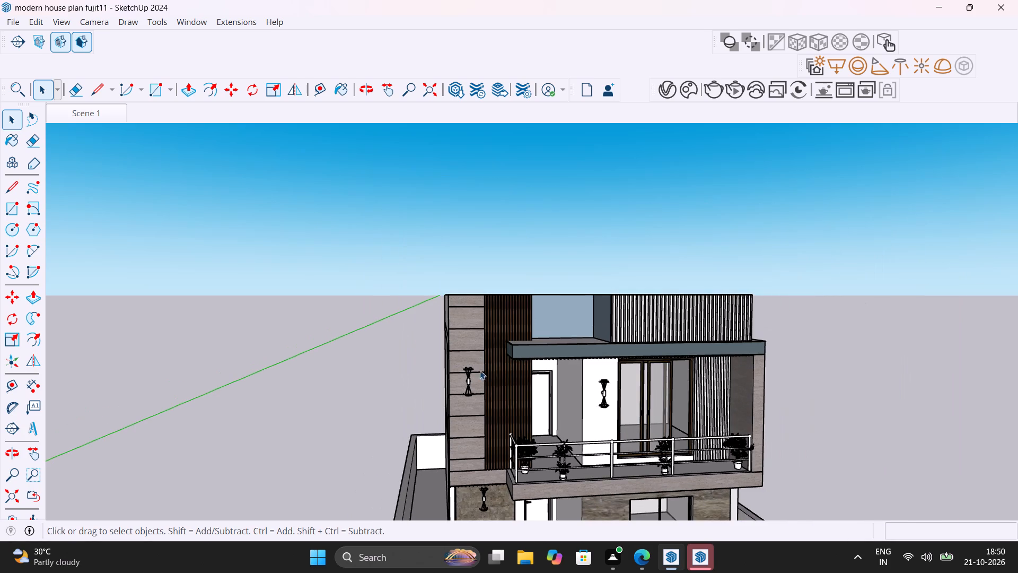
scroll(485, 367, "up", 8)
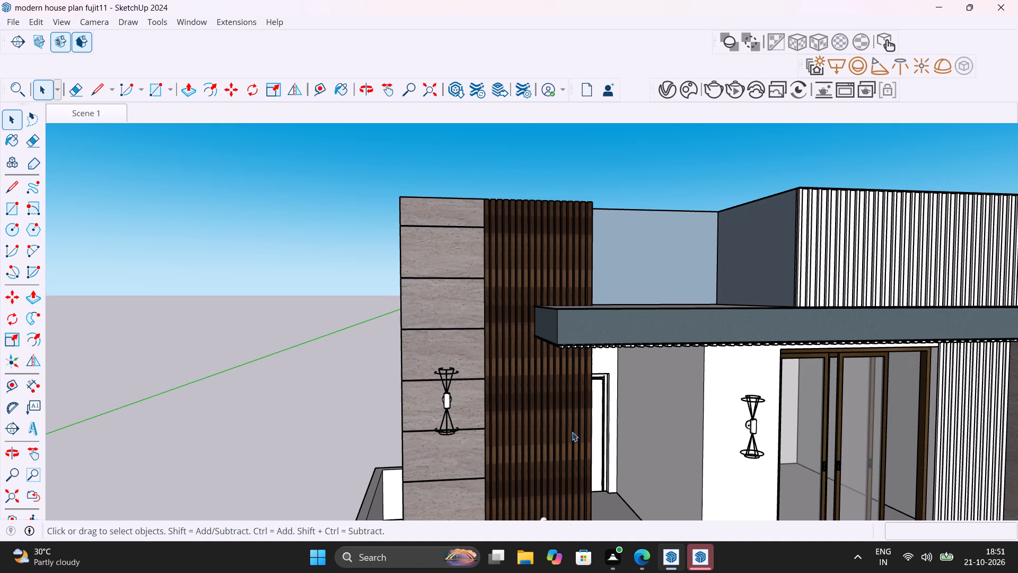
scroll(572, 432, "down", 1)
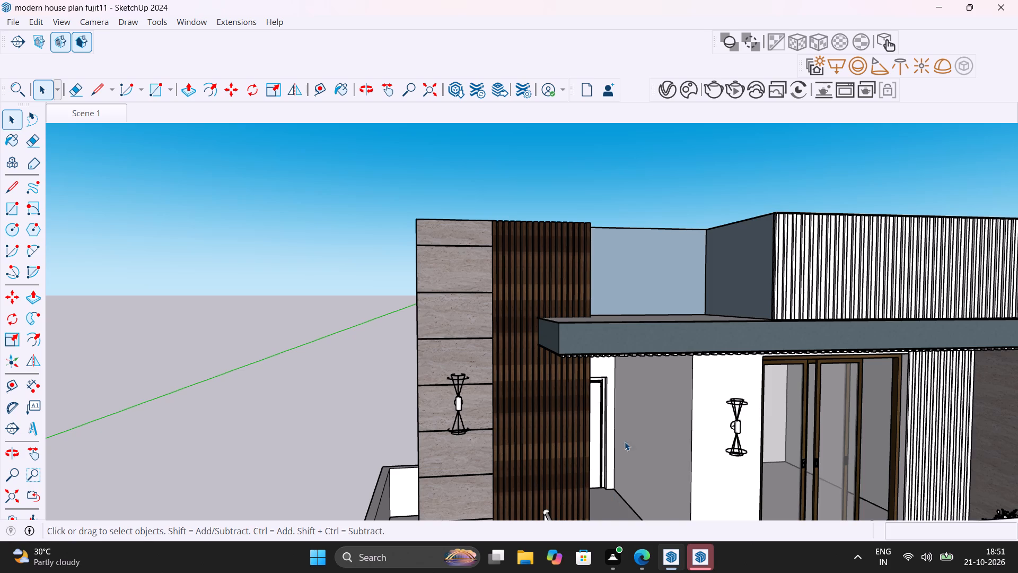
scroll(628, 431, "down", 5)
Draw a rectangle about 12' 11" by 17' 7" on the open ground beside the house, away from the boundary wall.
middle_click_drag(625, 428, 462, 315, "shift")
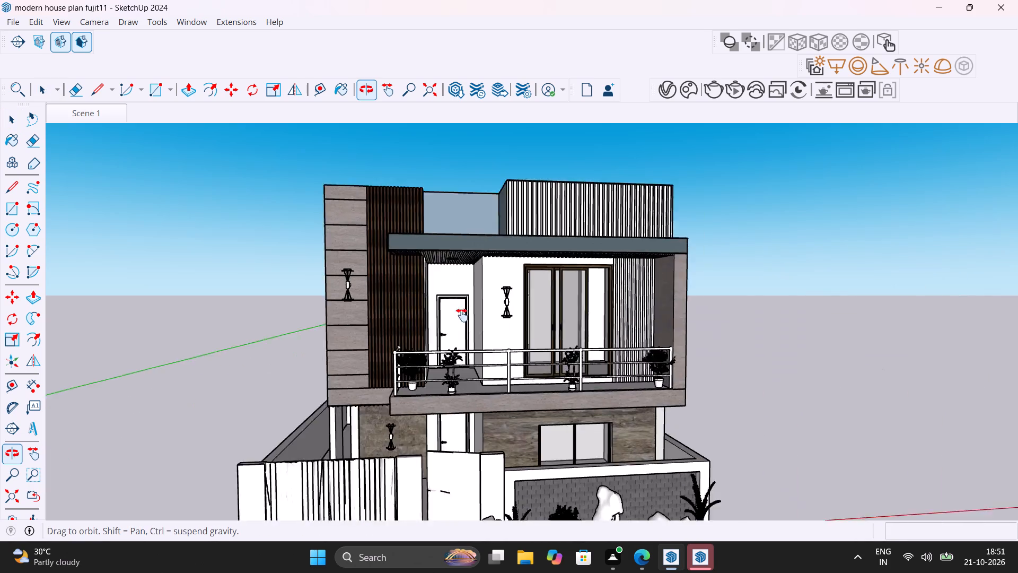
middle_click_drag(462, 315, 401, 393, "shift")
scroll(593, 386, "down", 5)
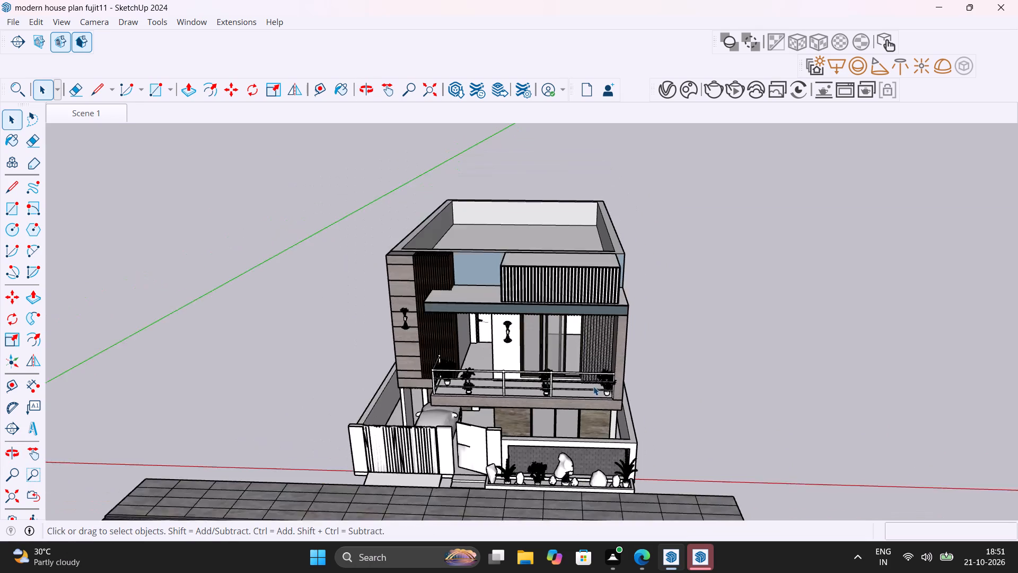
middle_click_drag(662, 383, 475, 373, "shift")
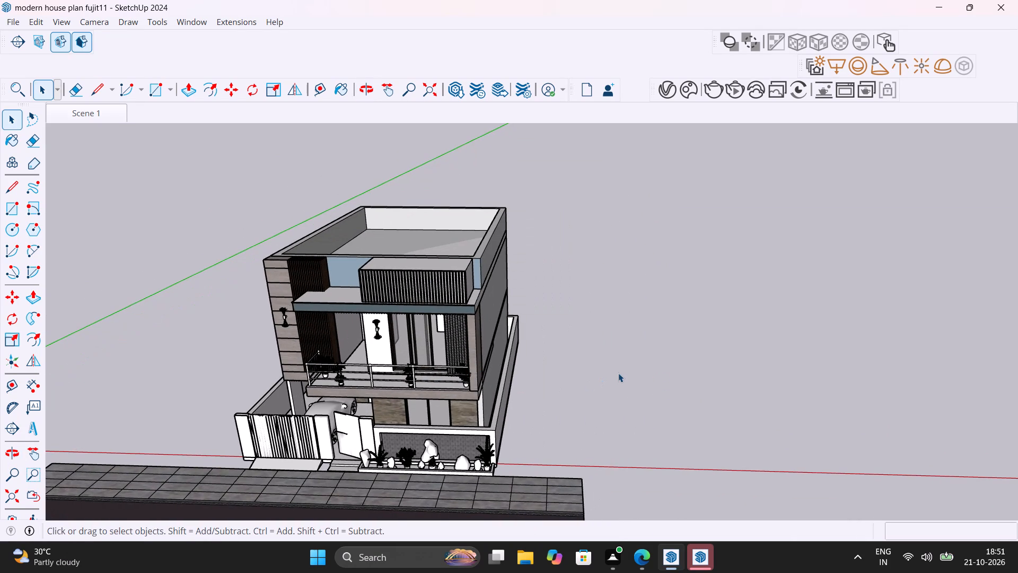
key("r")
left_click(649, 392)
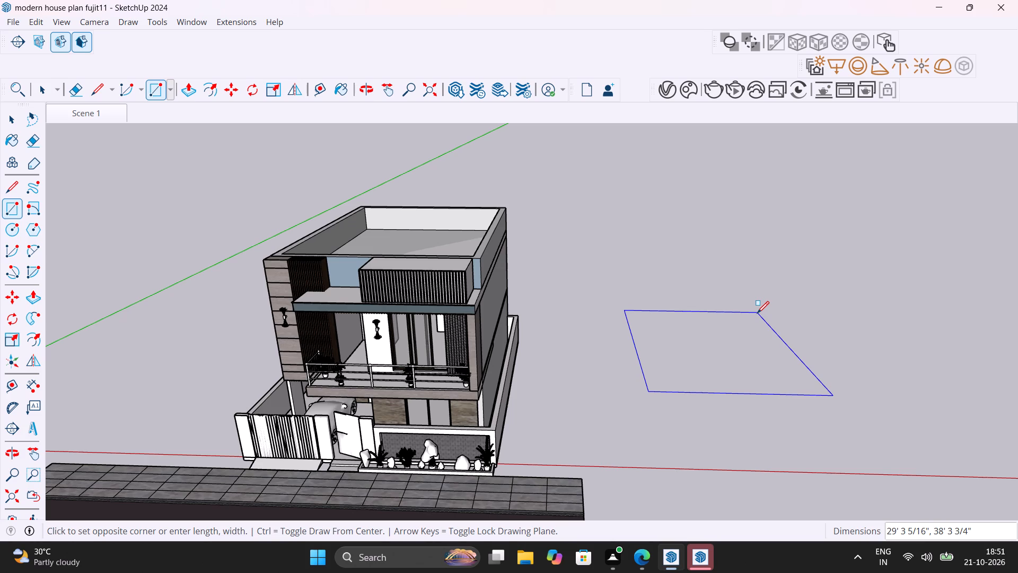
left_click(704, 349)
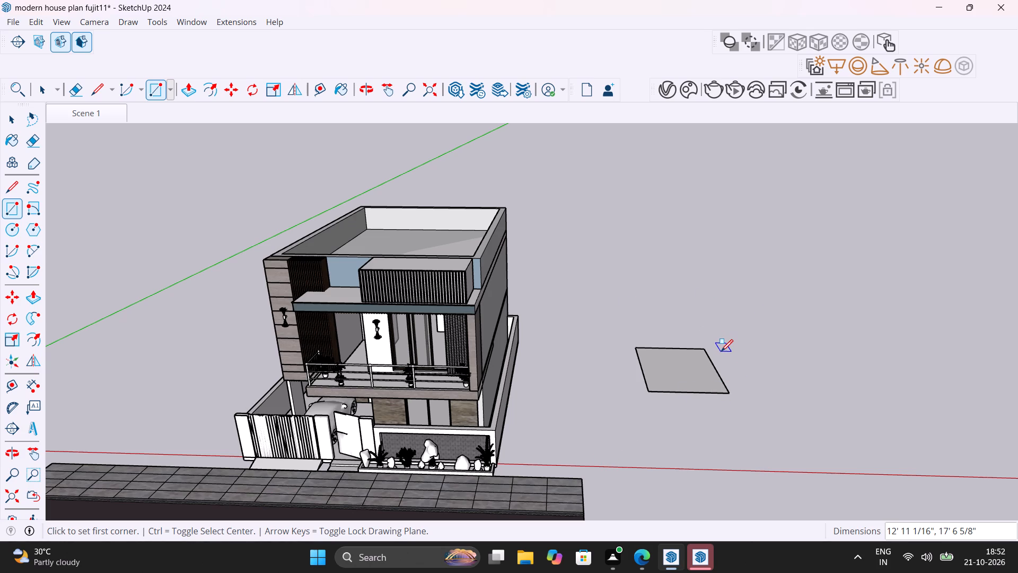
key("space")
Push/Pull the new ground rectangle up about 2' 7" into a box.
key("p")
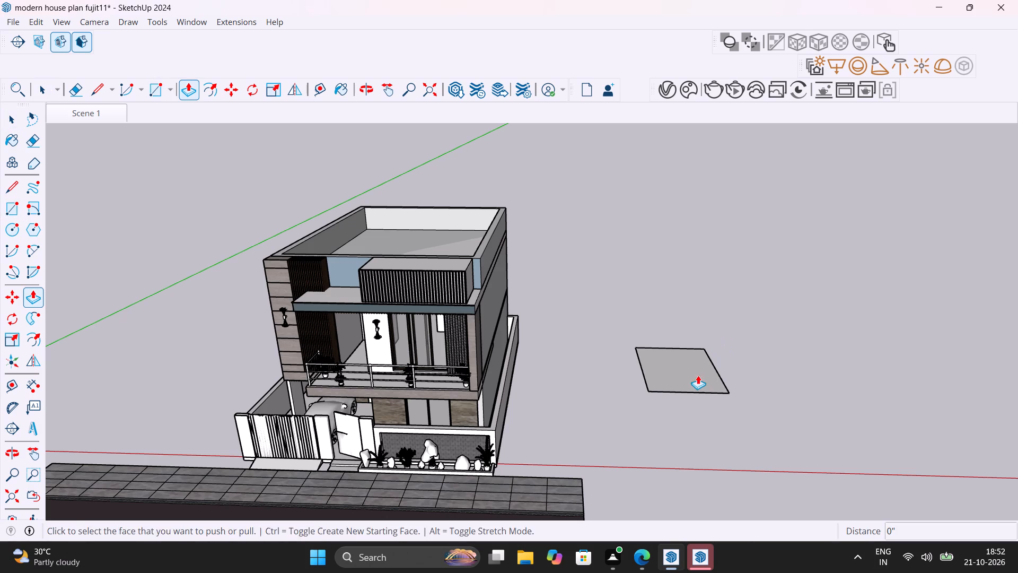
left_click(698, 375)
left_click(690, 360)
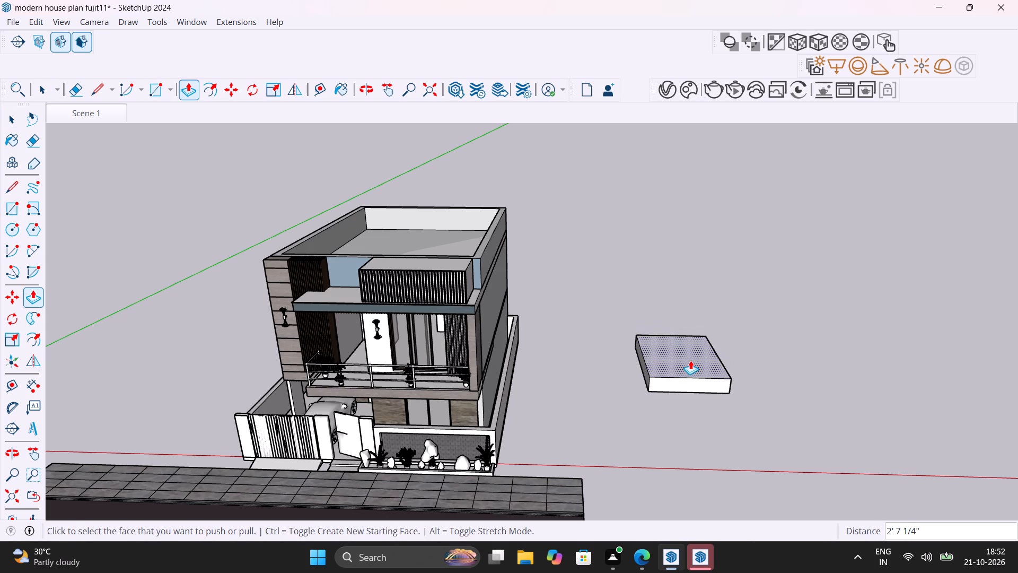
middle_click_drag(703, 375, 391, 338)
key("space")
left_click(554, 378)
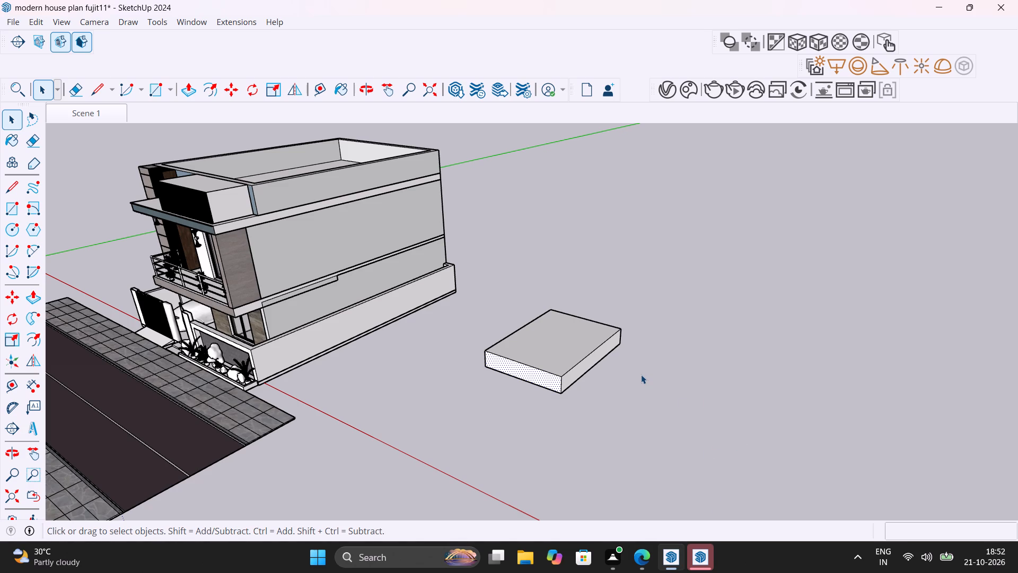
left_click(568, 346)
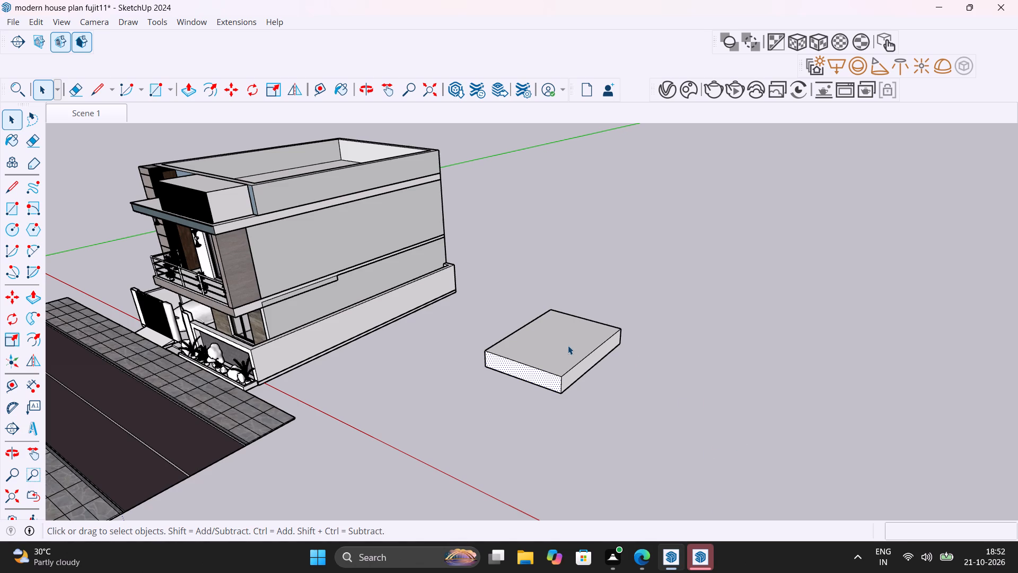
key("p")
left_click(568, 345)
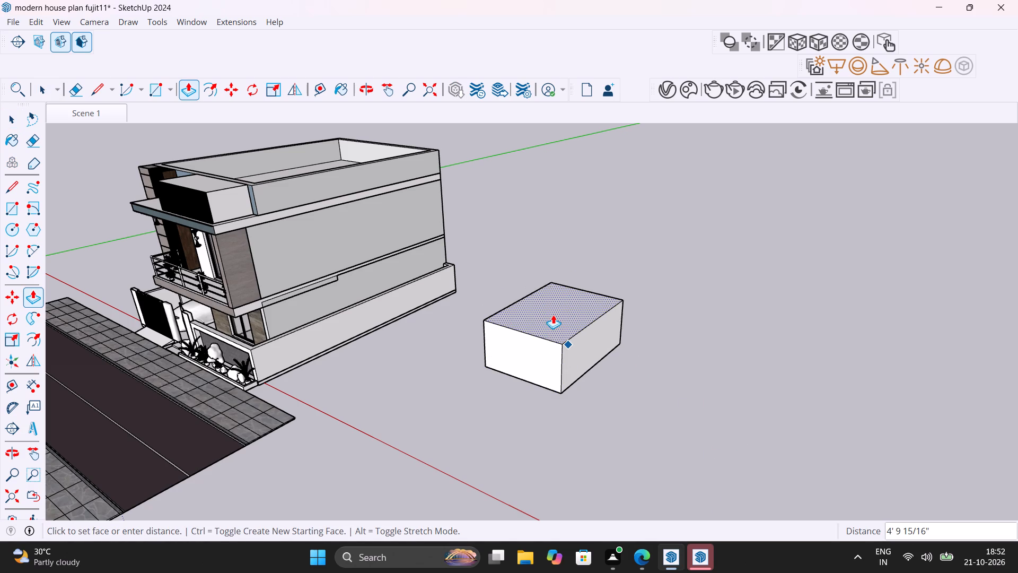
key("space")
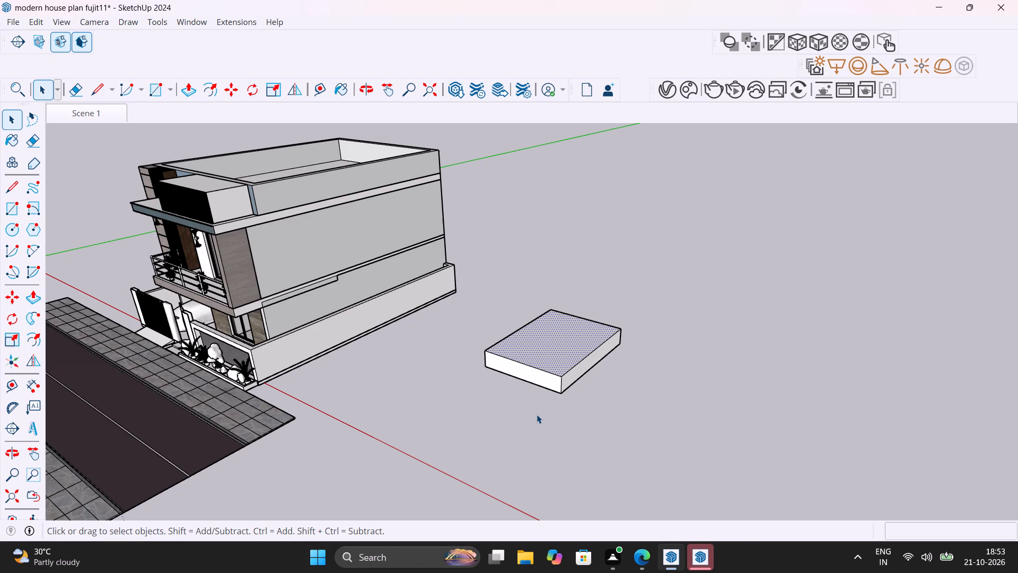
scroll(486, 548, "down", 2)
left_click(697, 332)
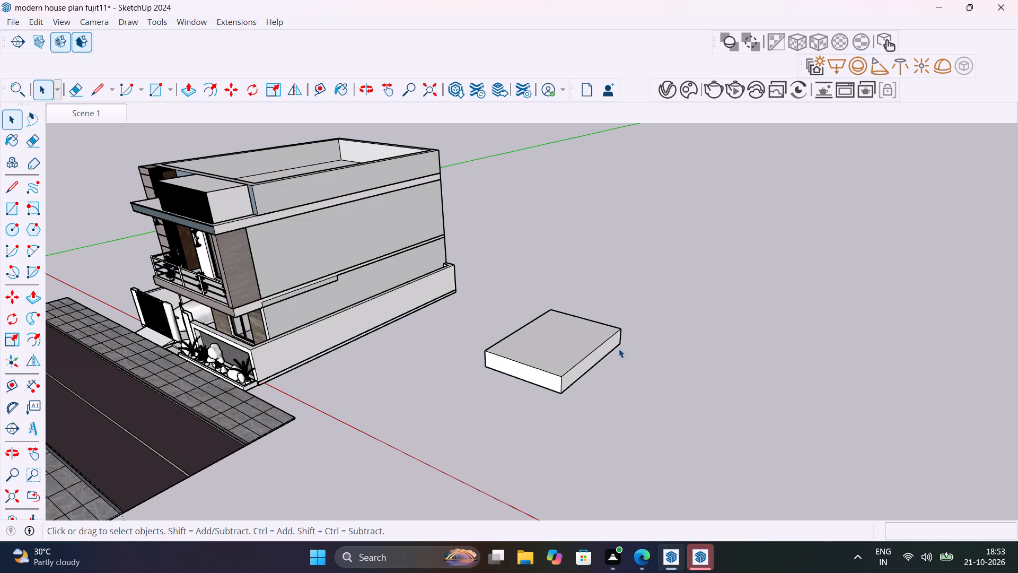
Draw a horizontal rectangle about 7' 2" by 10' 6" projecting outward from the new box's long side face.
scroll(584, 360, "up", 5)
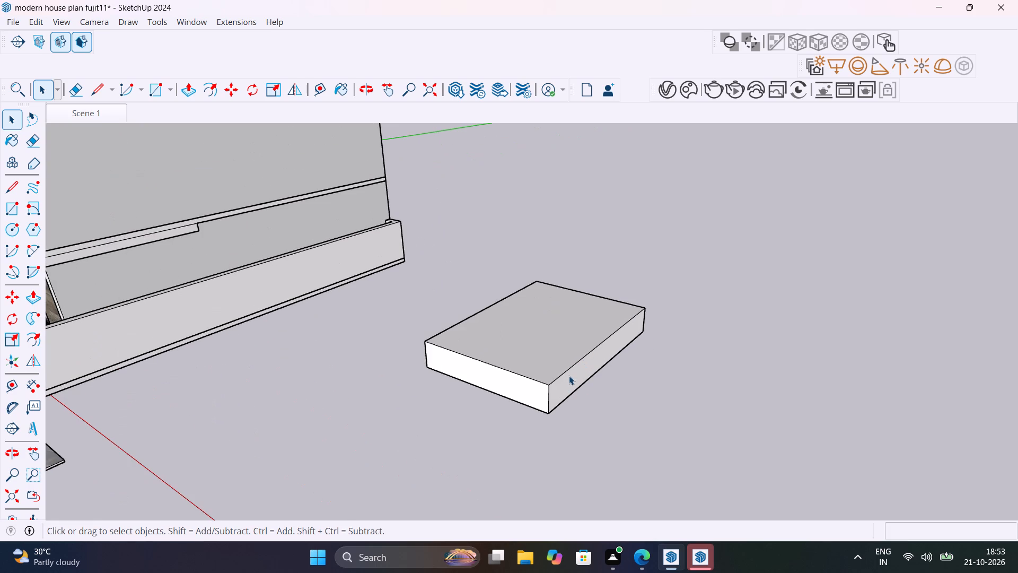
key("r")
left_click(575, 377)
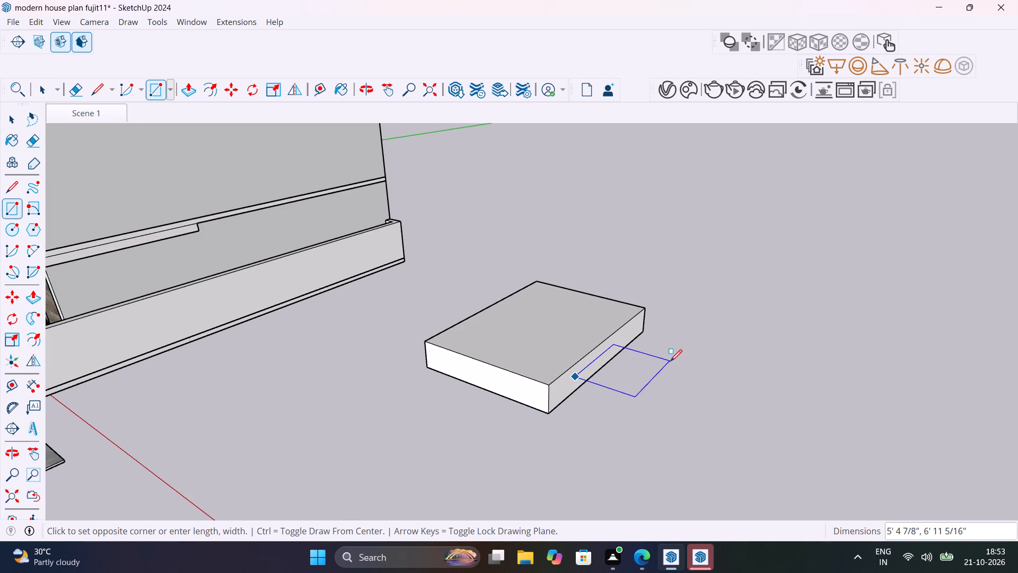
left_click(704, 351)
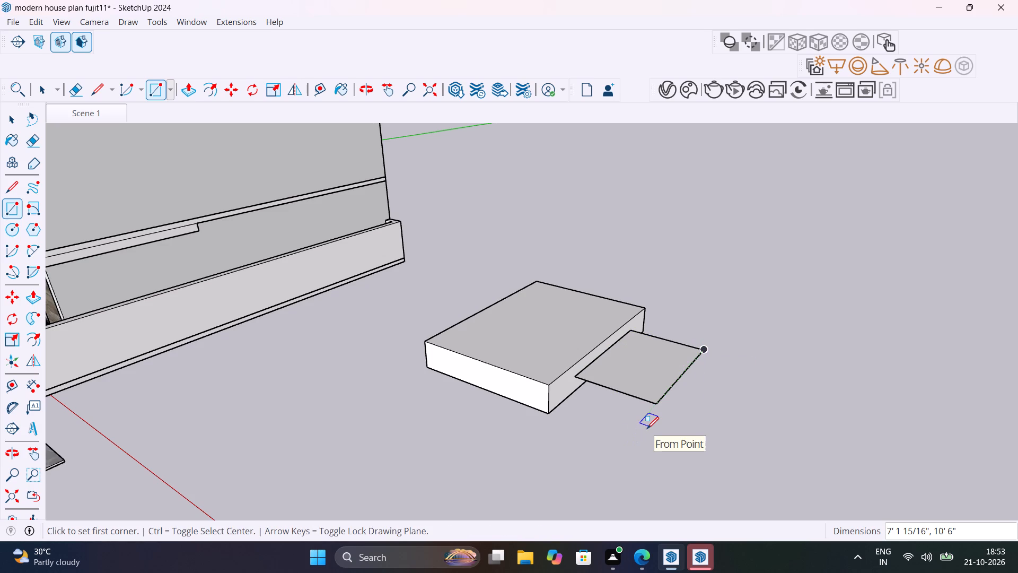
key("space")
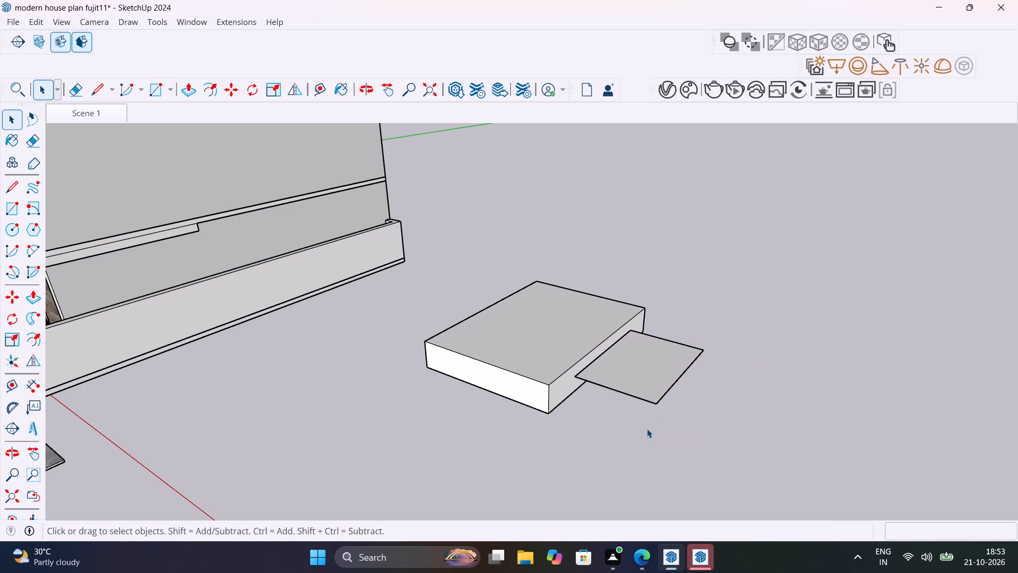
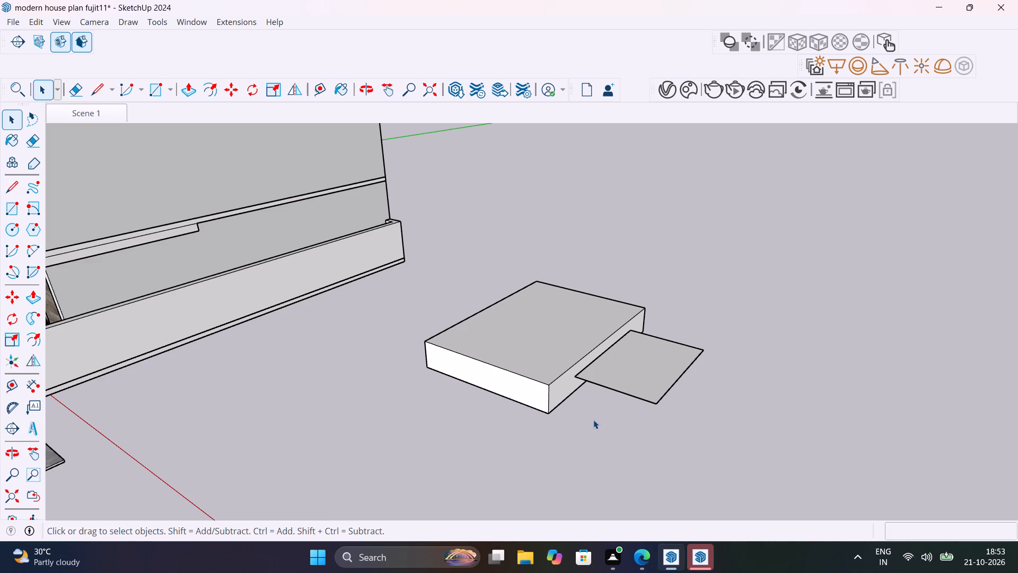
Delete the box and its adjoining rectangle from the open ground beside the house, including the leftover vertical edge.
left_click_drag(673, 412, 483, 293)
key("Delete")
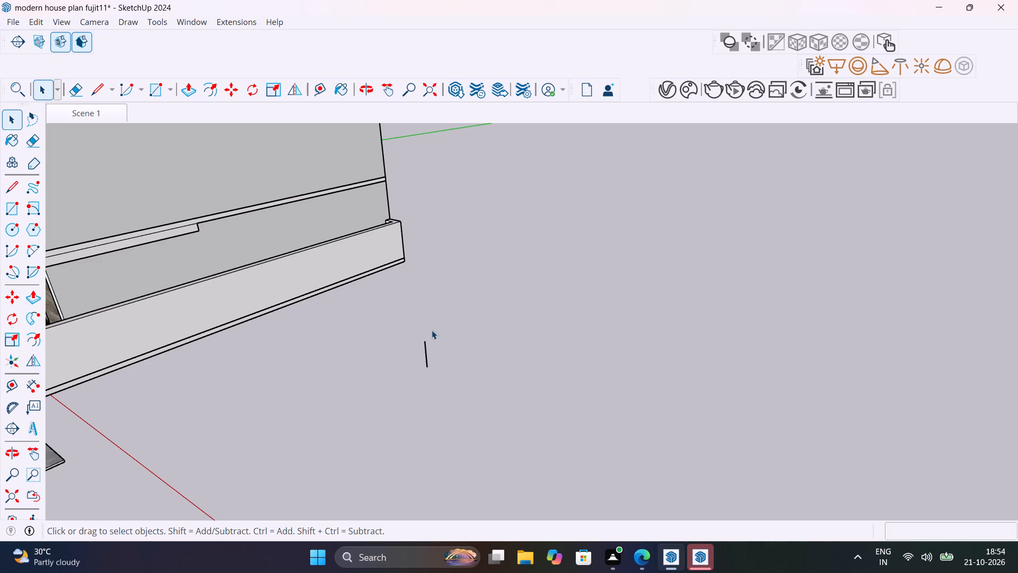
left_click_drag(480, 377, 371, 325)
key("Delete")
Examine the whole house with its boundary wall, roof and street from the side corner around to the front.
scroll(431, 505, "down", 2)
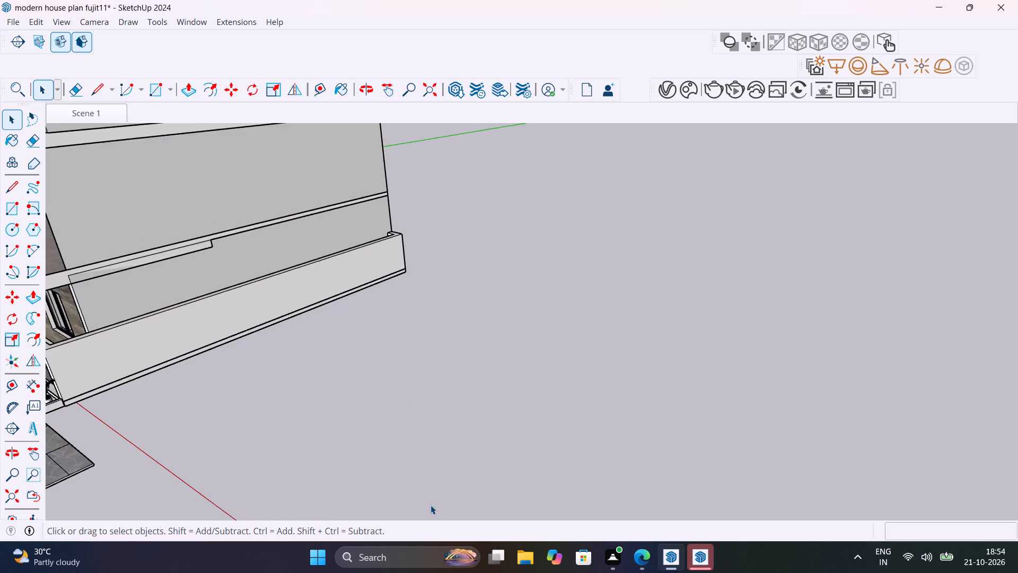
scroll(431, 505, "down", 1)
middle_click_drag(357, 432, 627, 429)
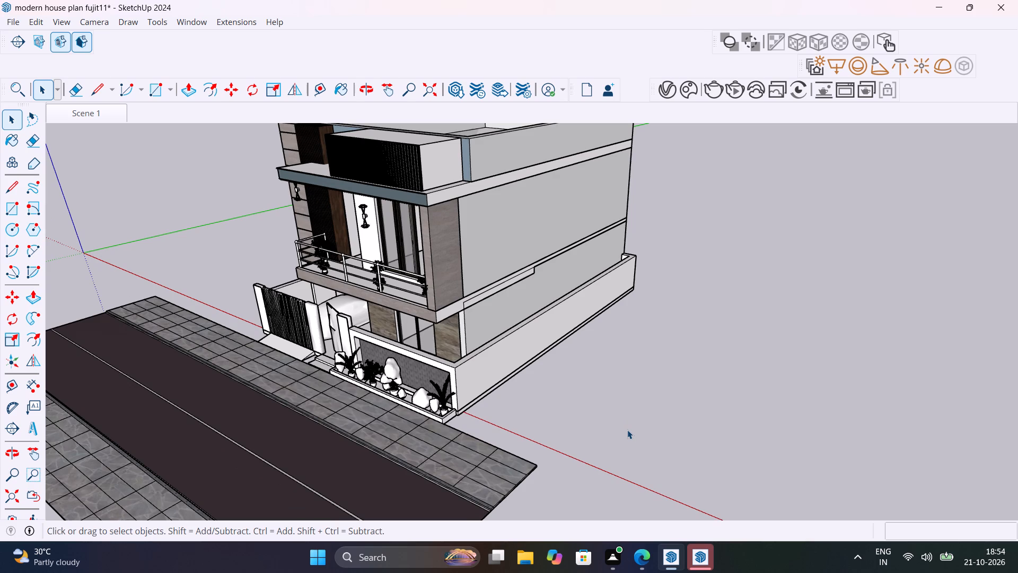
scroll(627, 430, "down", 3)
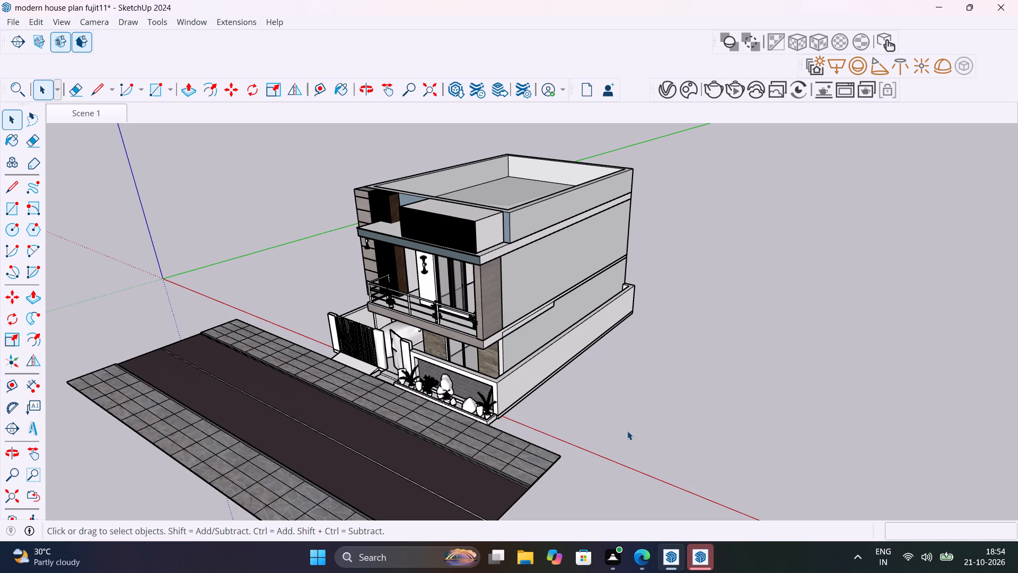
scroll(627, 431, "down", 3)
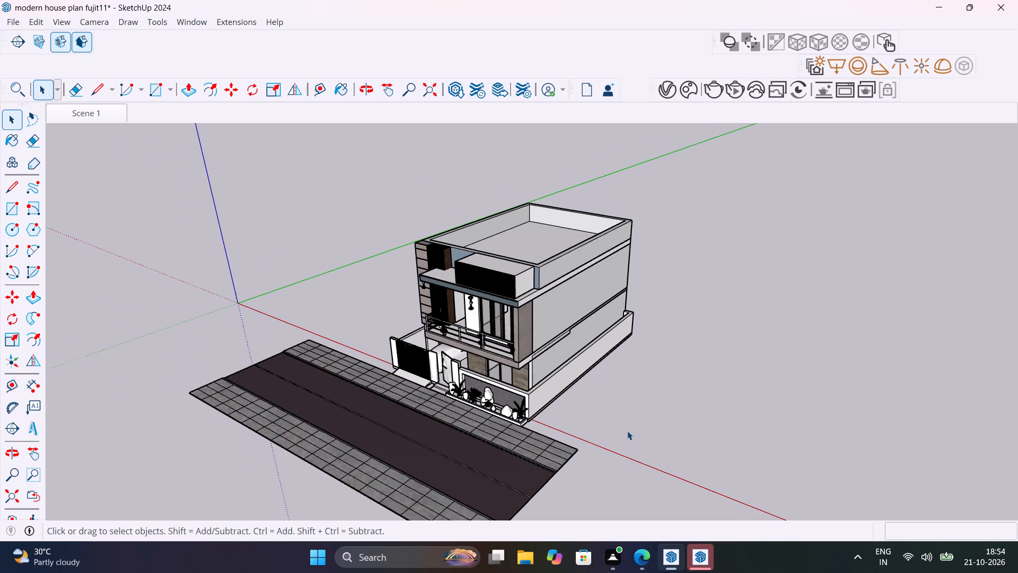
scroll(627, 439, "down", 1)
middle_click_drag(627, 437, 735, 346)
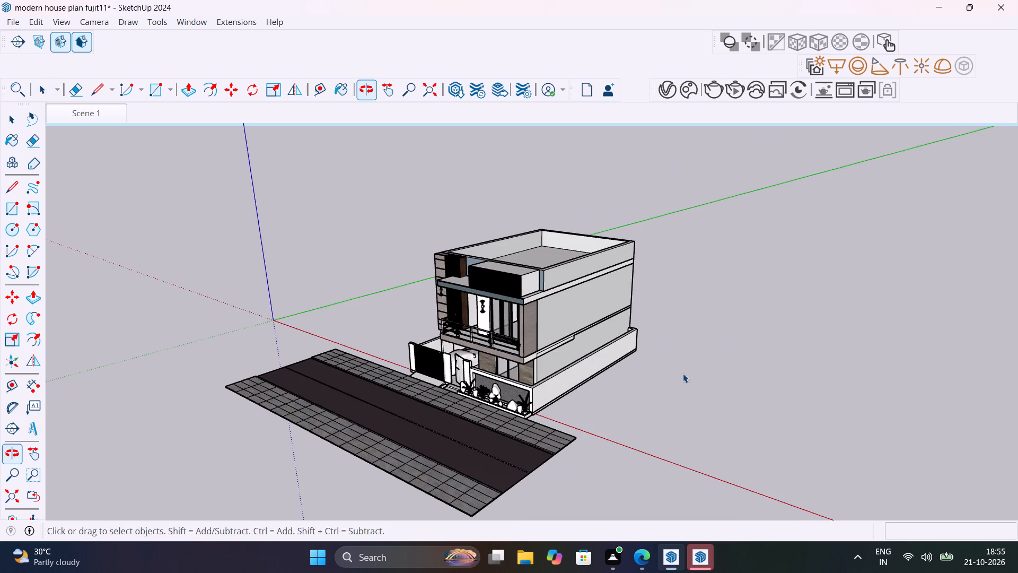
middle_click_drag(686, 380, 753, 384)
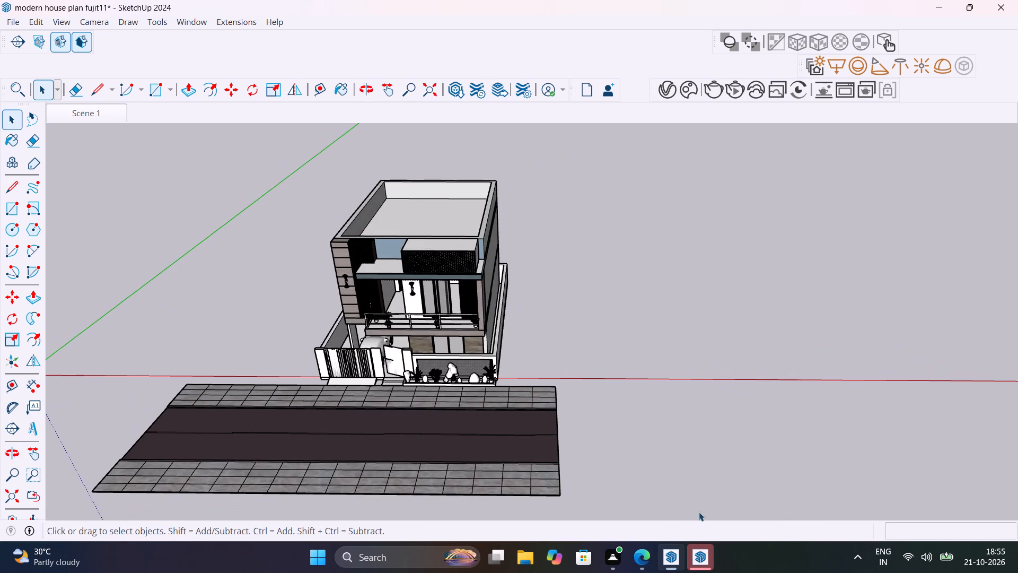
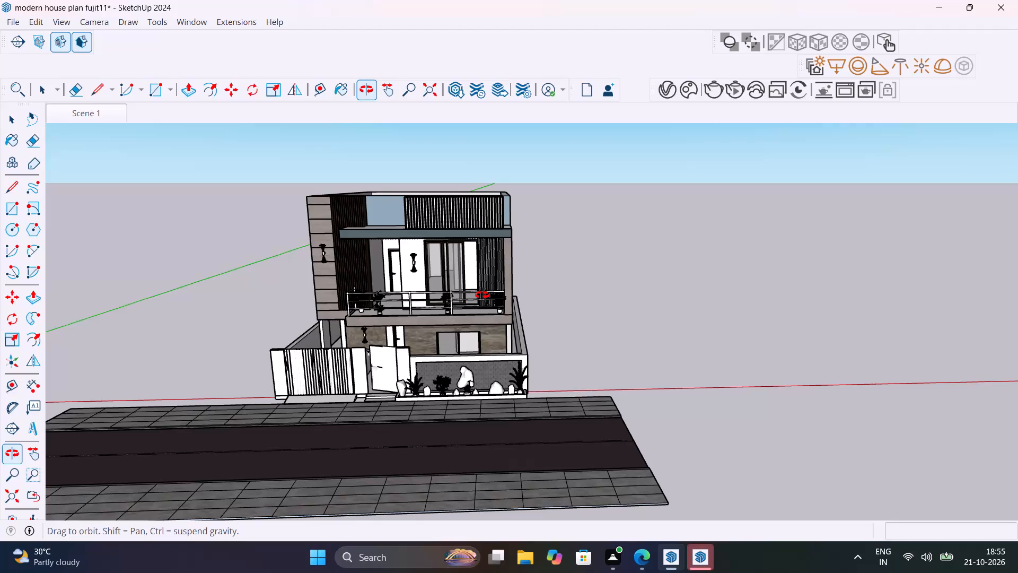
Import the JPG 41KgJ0DL4OL._AC_UF894,1000_QL80_ from the Downloads folder, using it as an image.
scroll(433, 255, "up", 6)
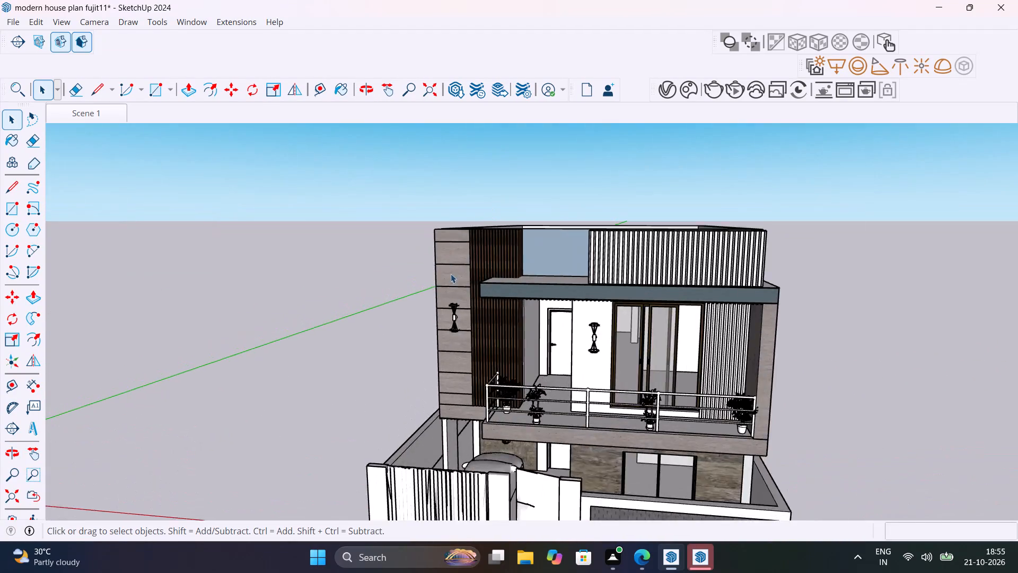
scroll(451, 274, "up", 7)
middle_click_drag(497, 300, 586, 335)
scroll(532, 262, "up", 4)
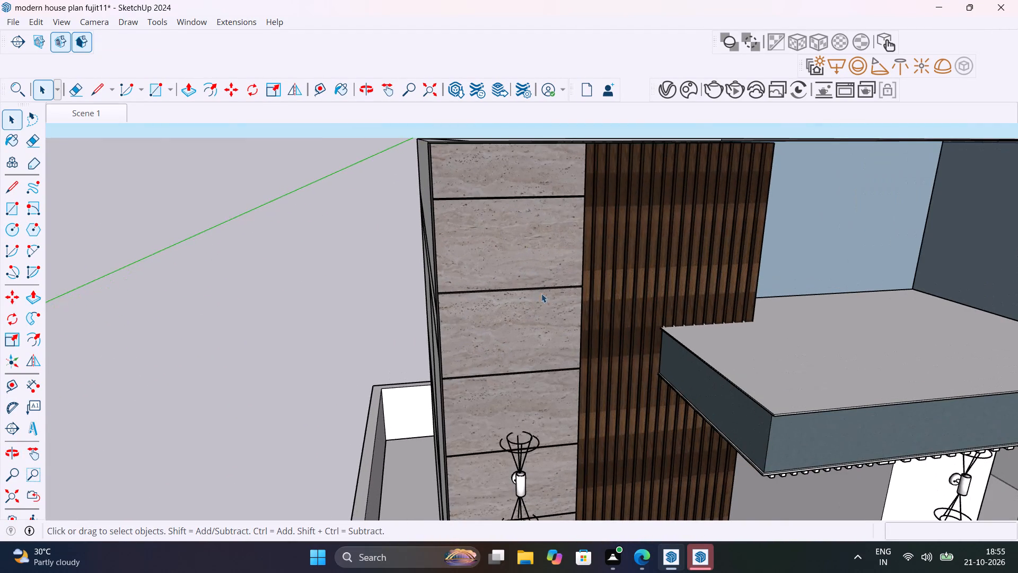
left_click(11, 21)
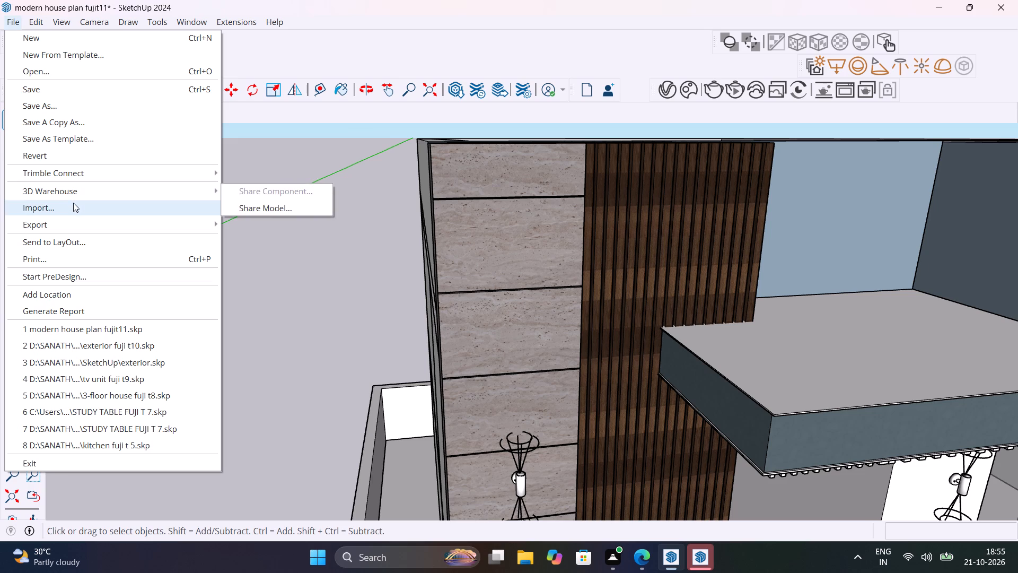
left_click(74, 204)
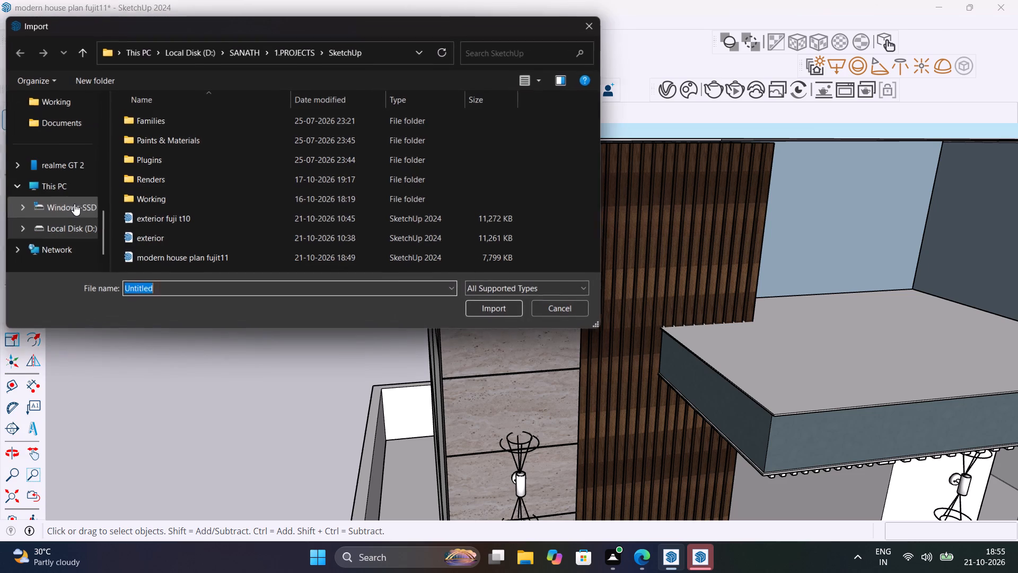
scroll(68, 163, "down", 2)
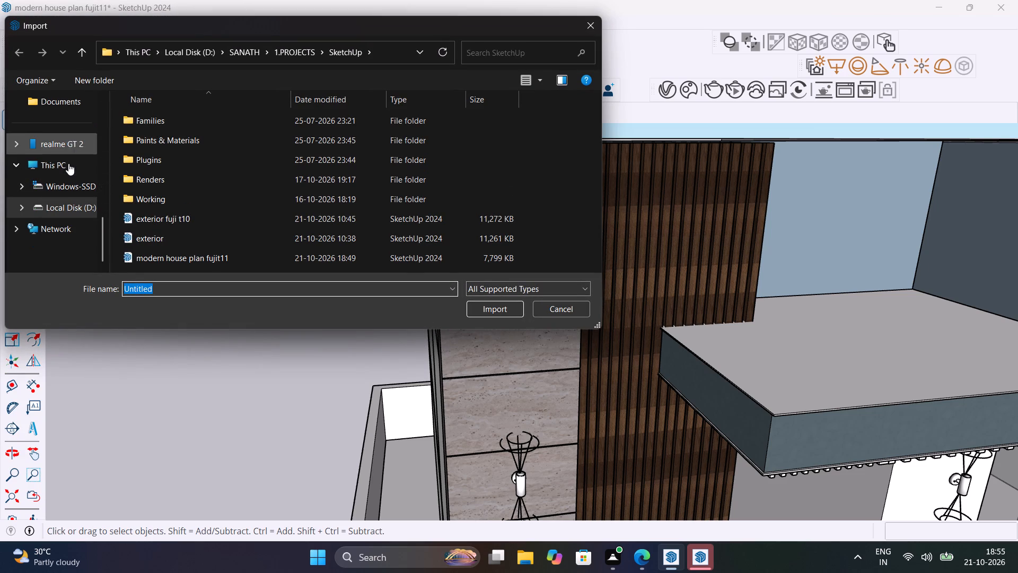
scroll(68, 163, "up", 3)
left_click(65, 146)
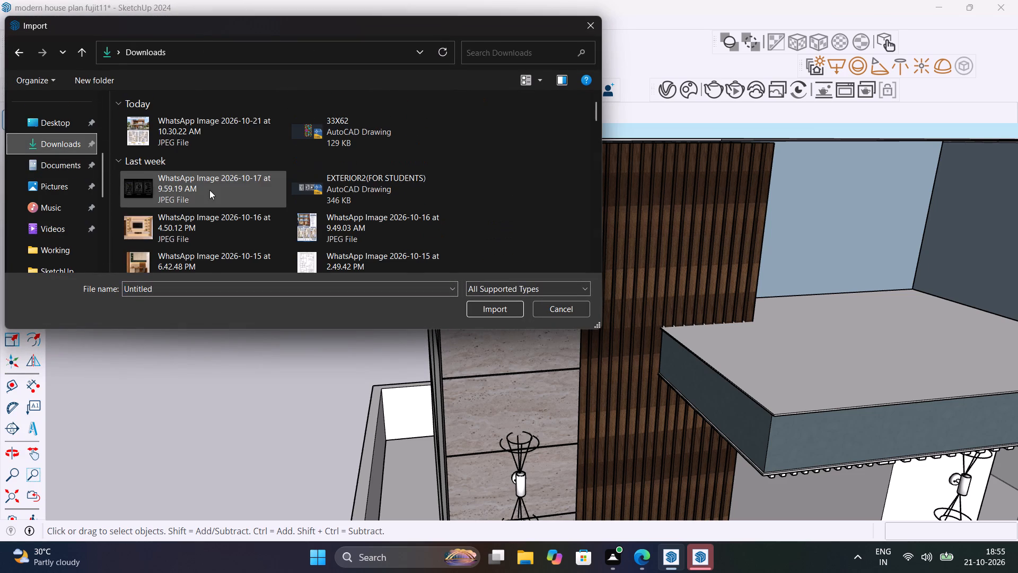
scroll(209, 189, "down", 6)
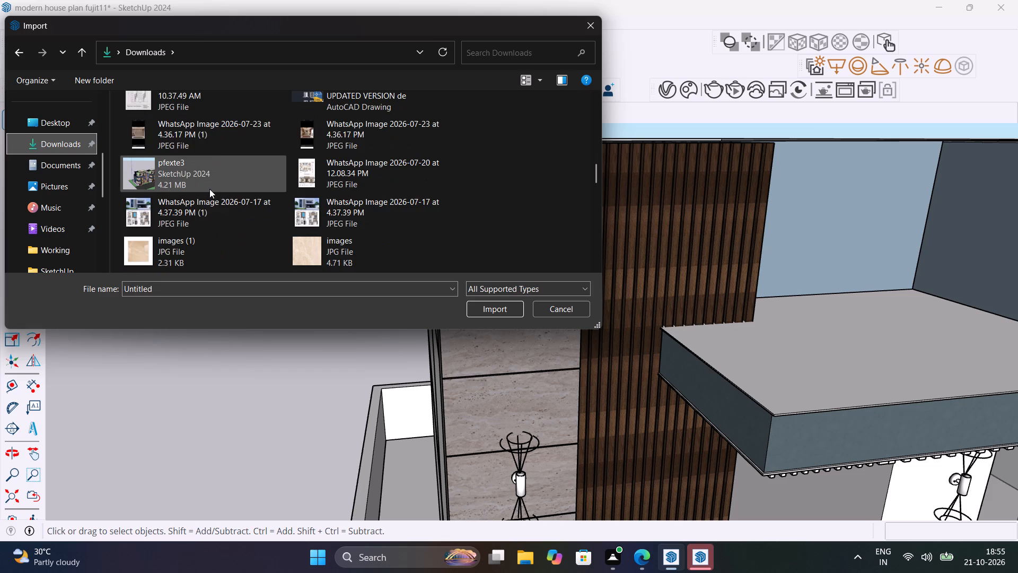
scroll(209, 189, "down", 3)
scroll(209, 189, "up", 1)
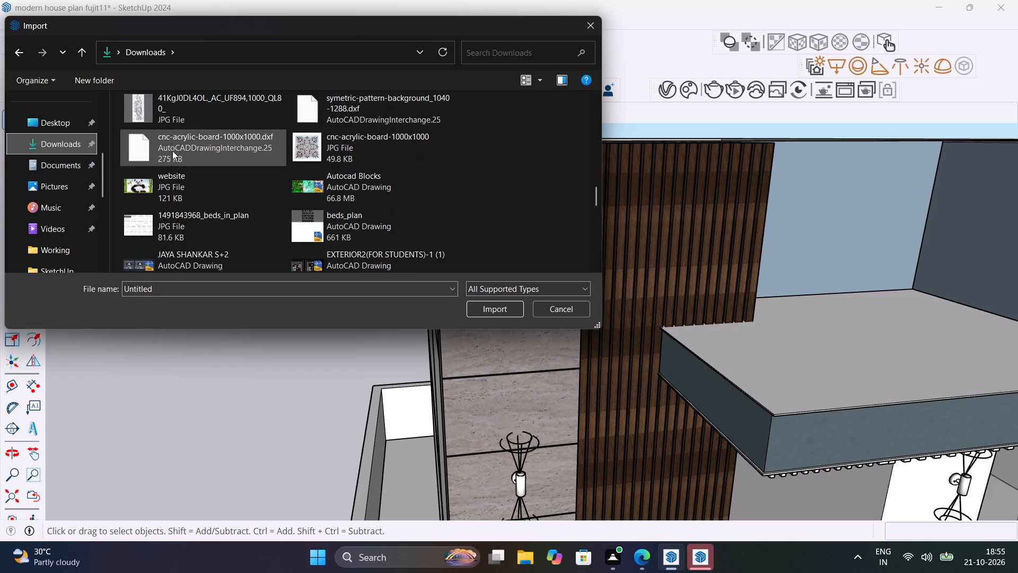
left_click(160, 110)
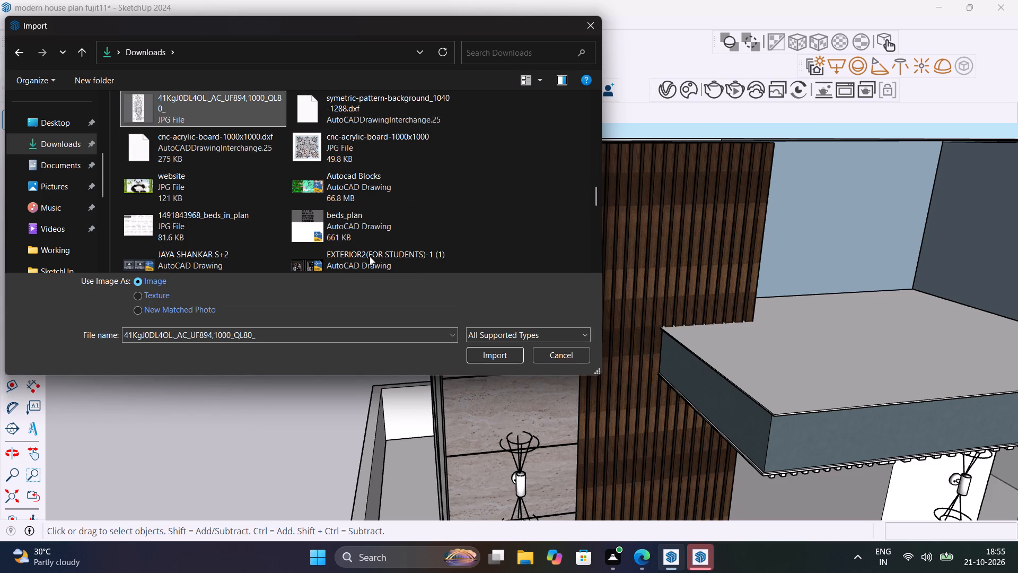
left_click(497, 352)
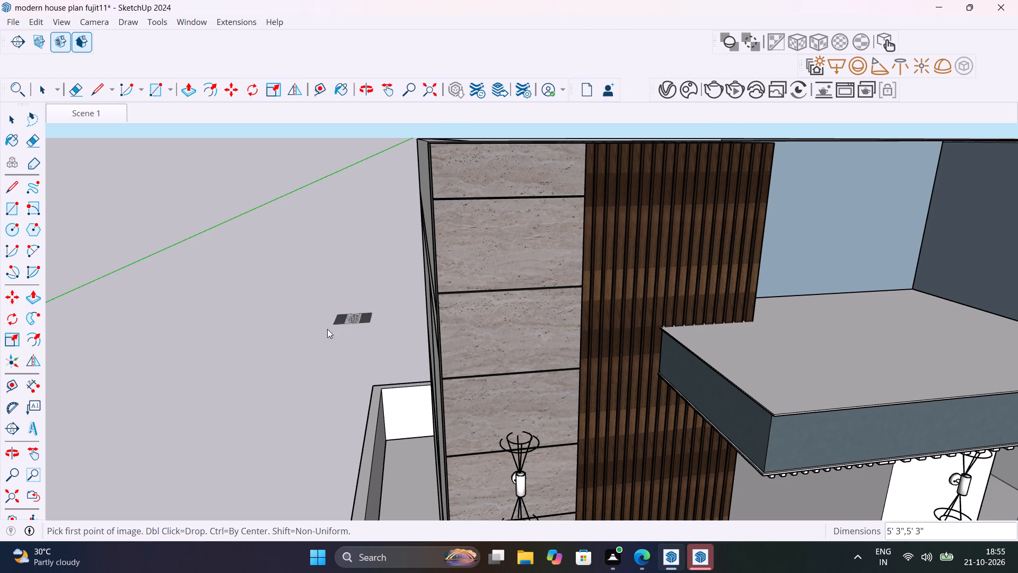
Place the imported flute-player stencil image flat on the open ground beside the house.
scroll(224, 364, "up", 8)
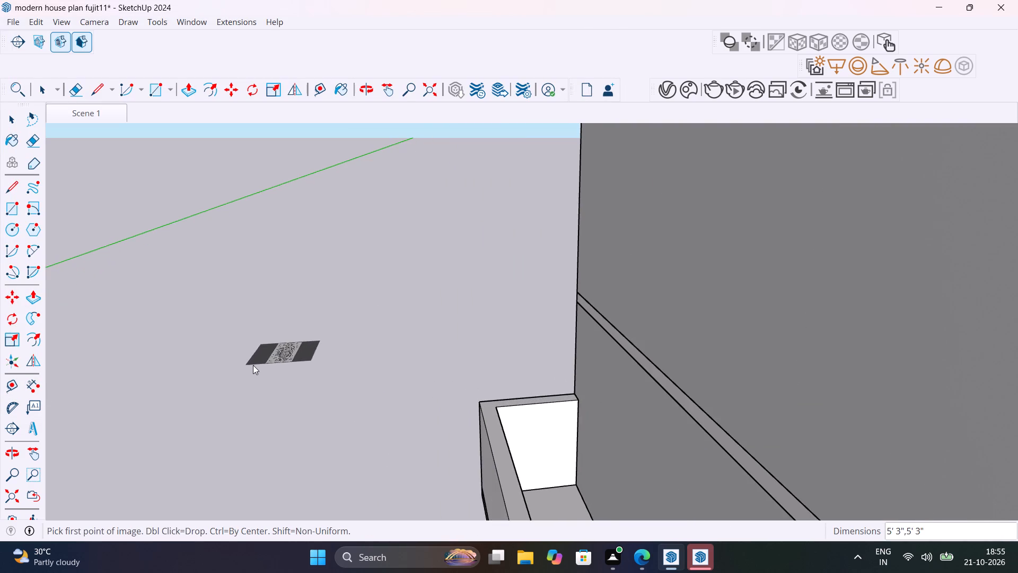
scroll(257, 362, "down", 20)
scroll(257, 362, "down", 8)
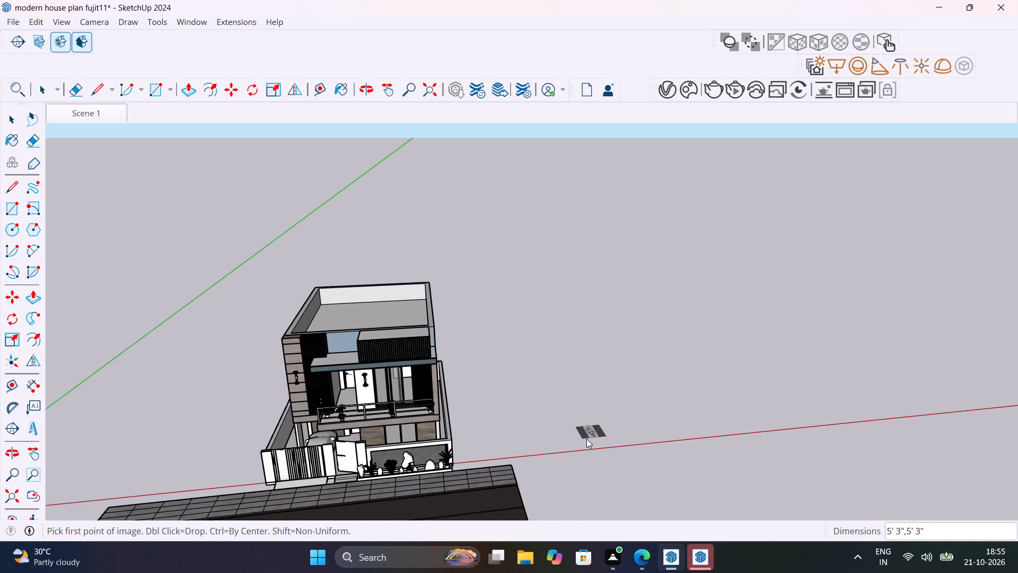
left_click(586, 438)
scroll(605, 434, "up", 20)
scroll(605, 434, "up", 4)
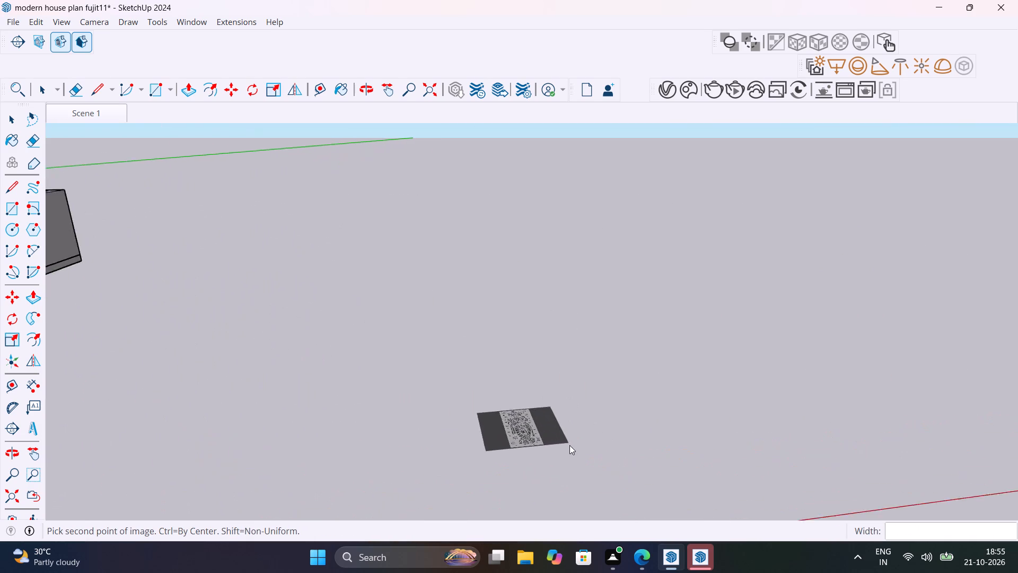
scroll(569, 445, "up", 2)
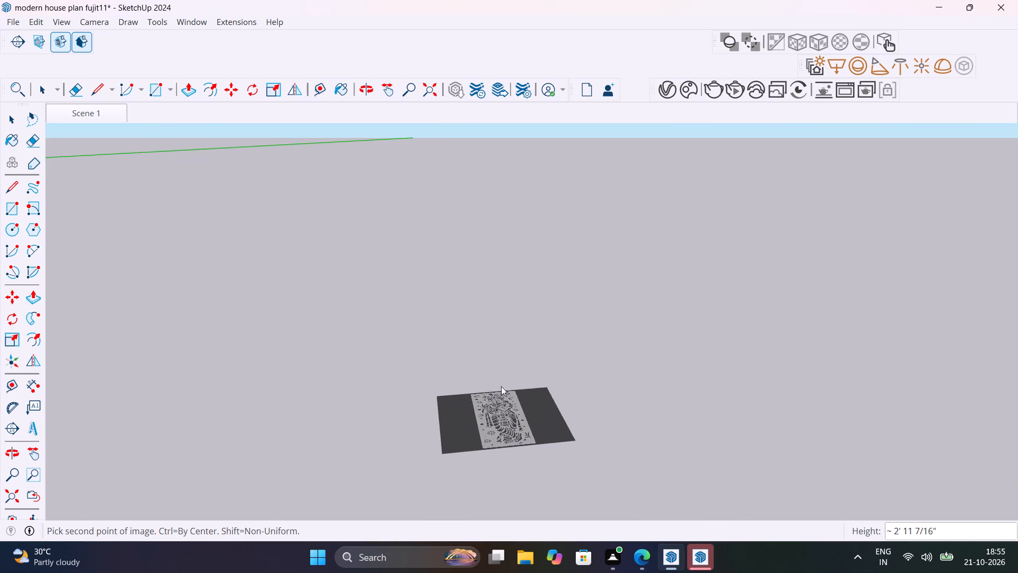
left_click(517, 351)
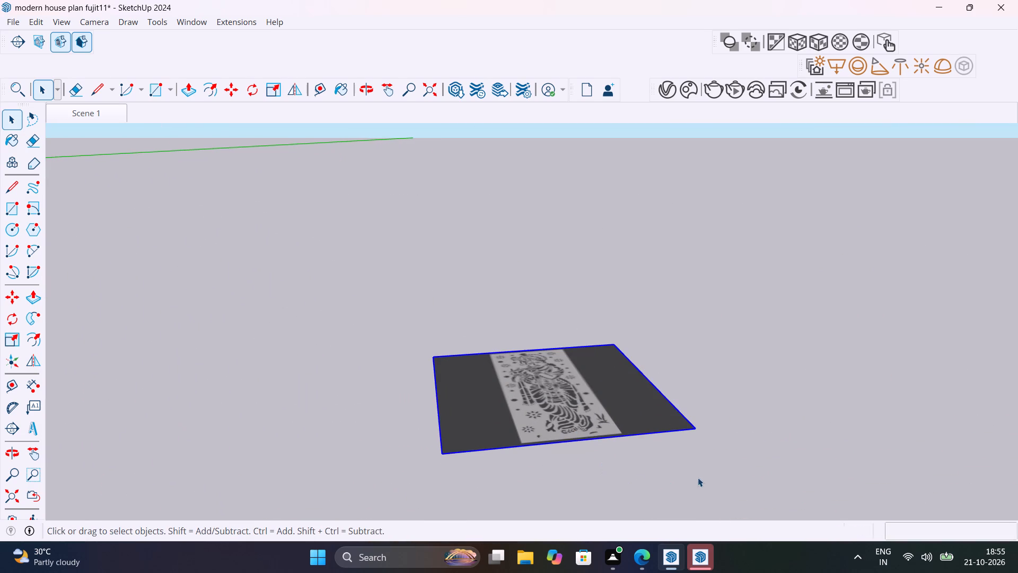
left_click(681, 474)
Explode the placed stencil image into an editable textured face with its own edges.
scroll(679, 441, "up", 1)
middle_click_drag(679, 439, 625, 572)
middle_click_drag(619, 400, 619, 474)
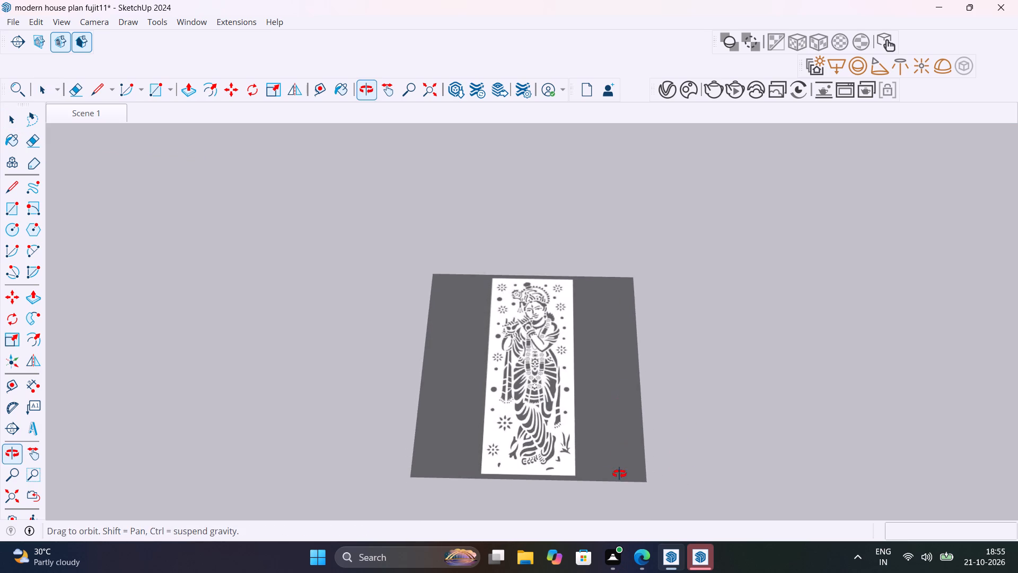
middle_click_drag(619, 474, 619, 474)
scroll(585, 442, "up", 6)
left_click(564, 409)
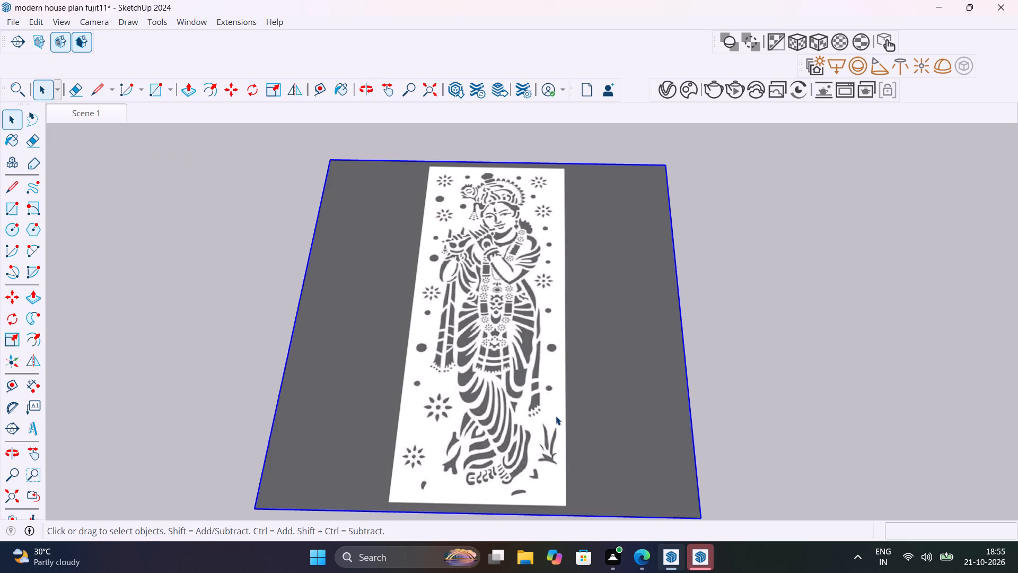
right_click(556, 415)
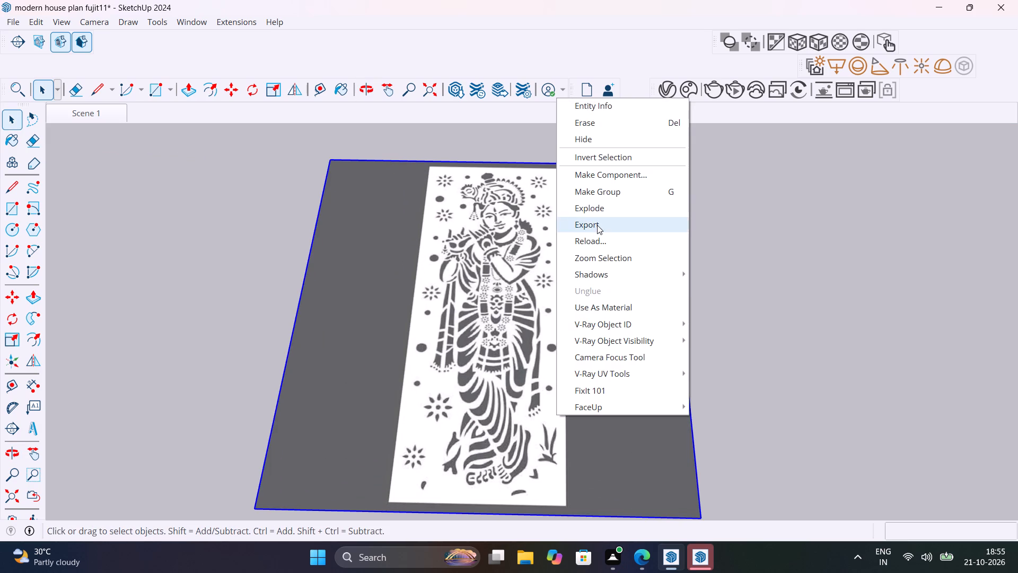
left_click(612, 209)
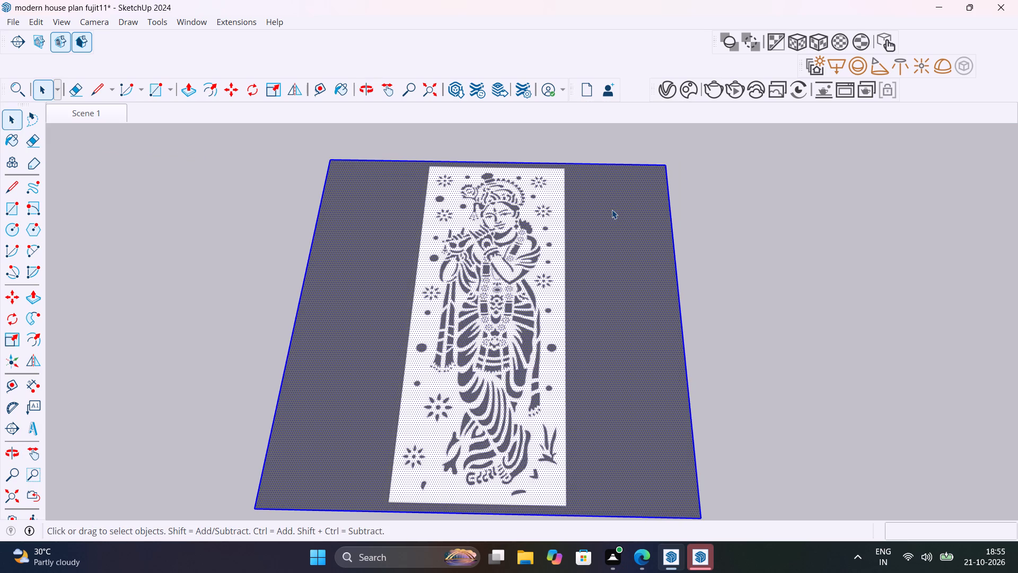
left_click(732, 331)
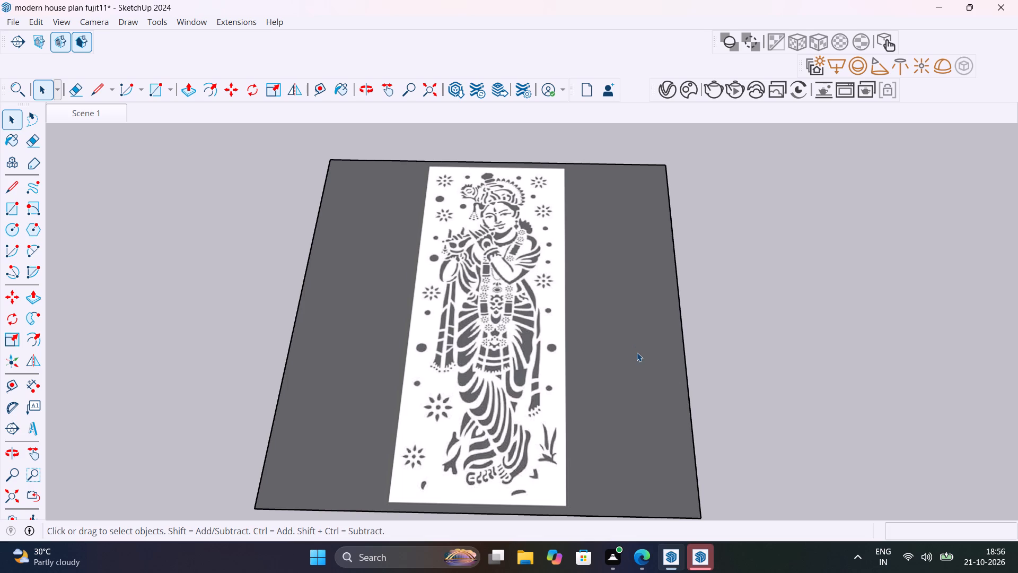
left_click(560, 384)
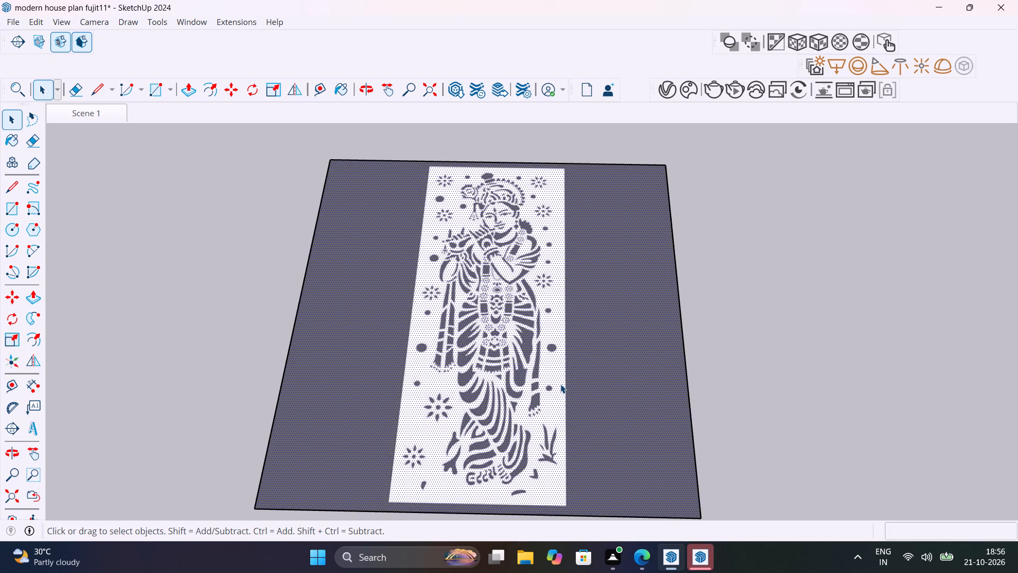
left_click(628, 385)
left_click(723, 362)
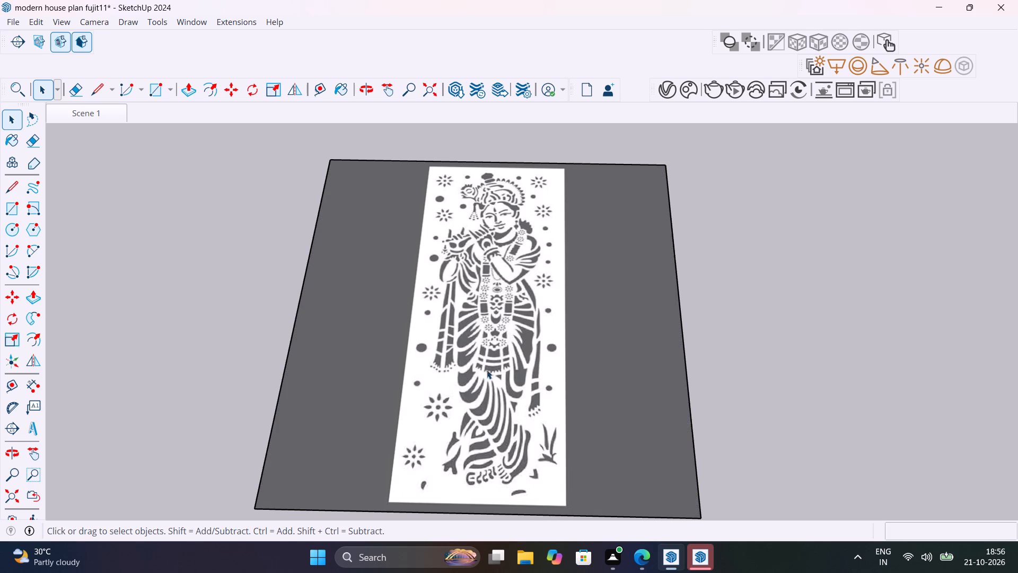
Draw a rectangle about 2' 3" by 5' 7" around the white stencil panel on the image face.
scroll(569, 352, "down", 8)
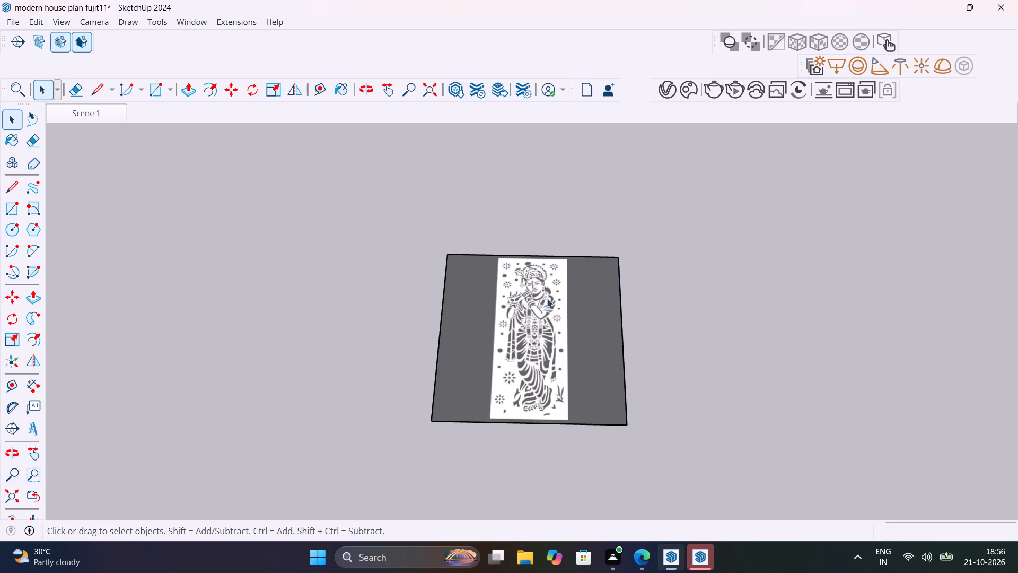
key("r")
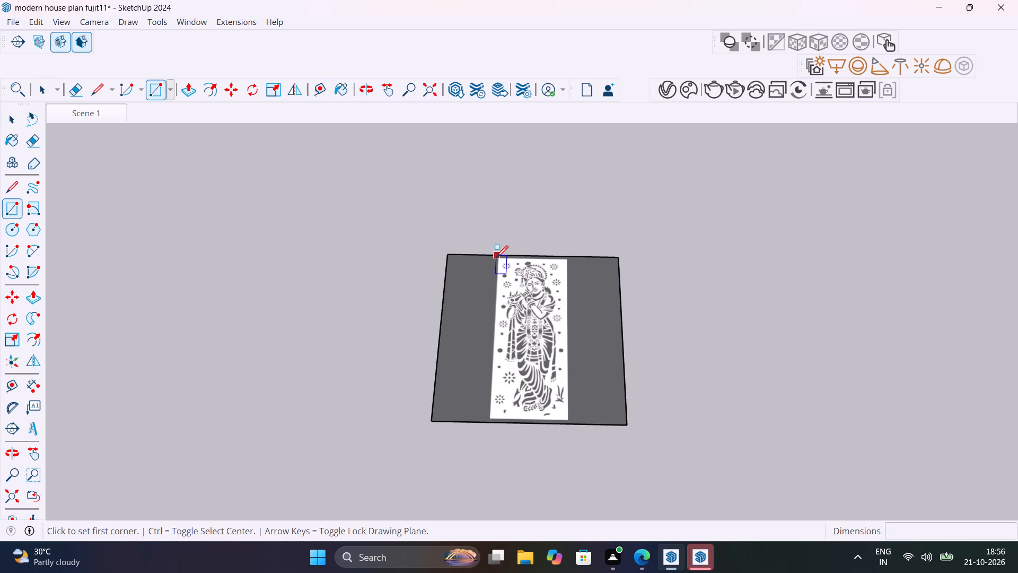
left_click(498, 257)
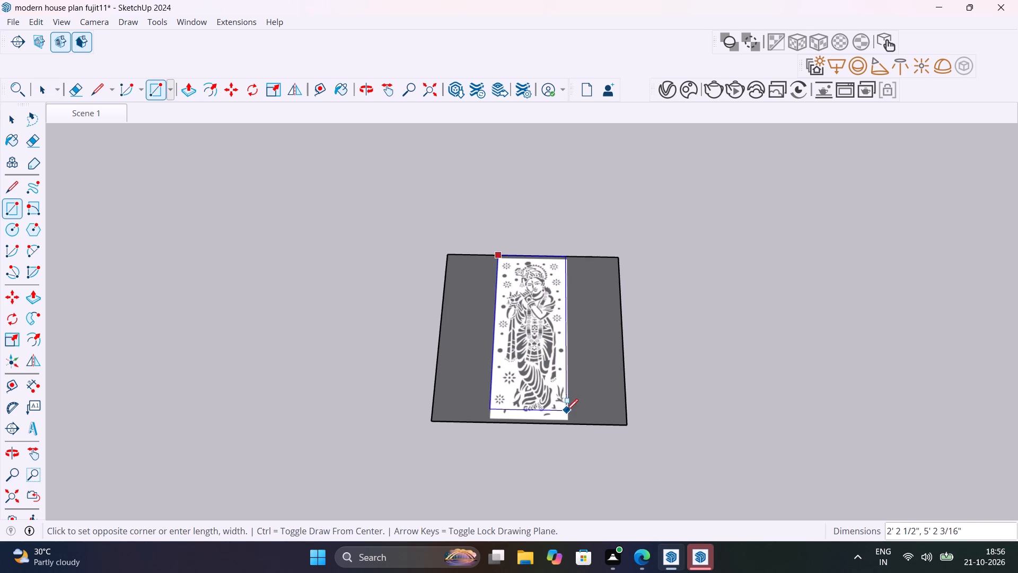
left_click(568, 421)
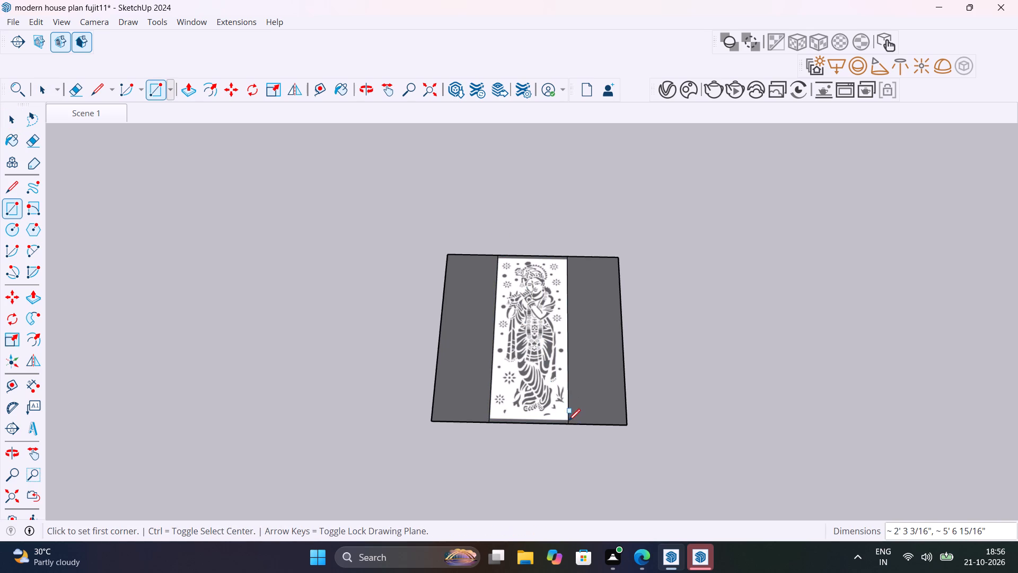
key("space")
Delete the dark grey faces on both sides of the white stencil panel.
left_click(573, 376)
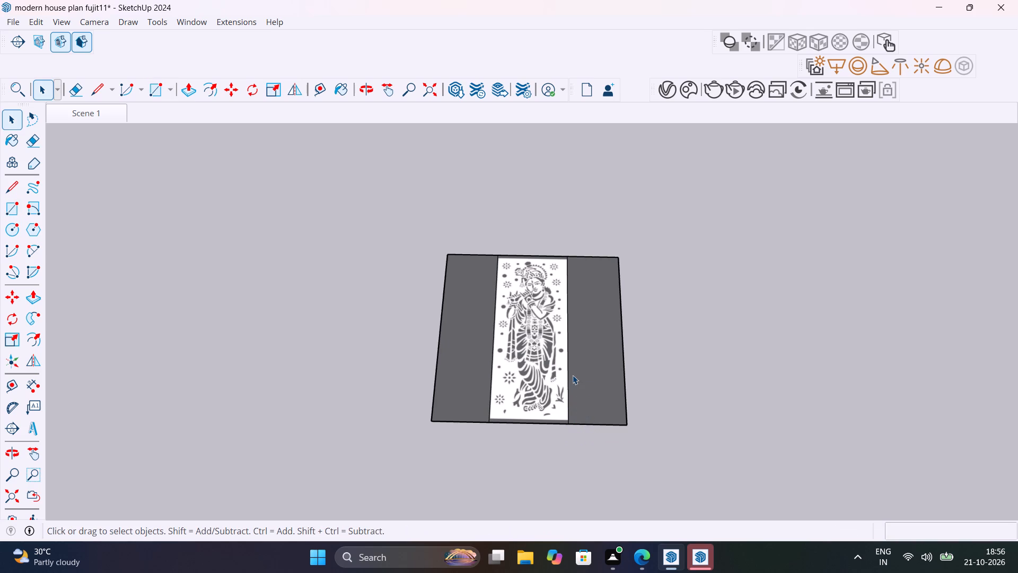
scroll(553, 353, "up", 8)
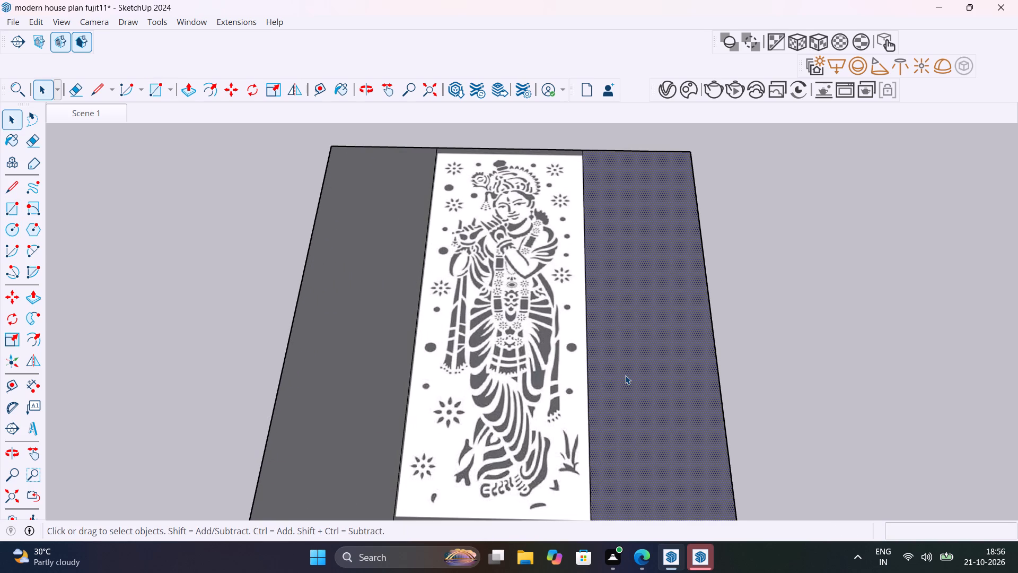
key("Delete")
left_click(383, 420)
key("Delete")
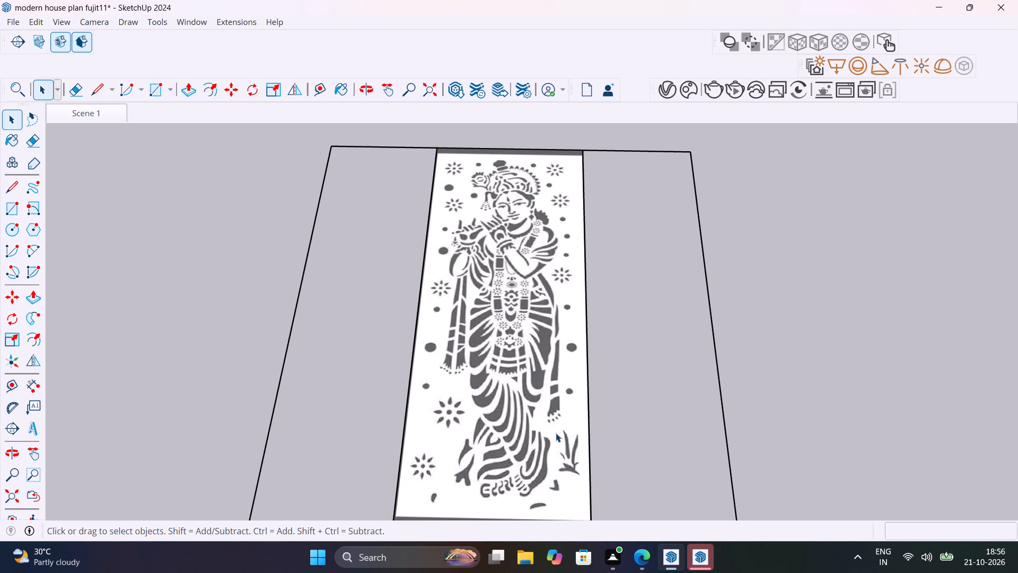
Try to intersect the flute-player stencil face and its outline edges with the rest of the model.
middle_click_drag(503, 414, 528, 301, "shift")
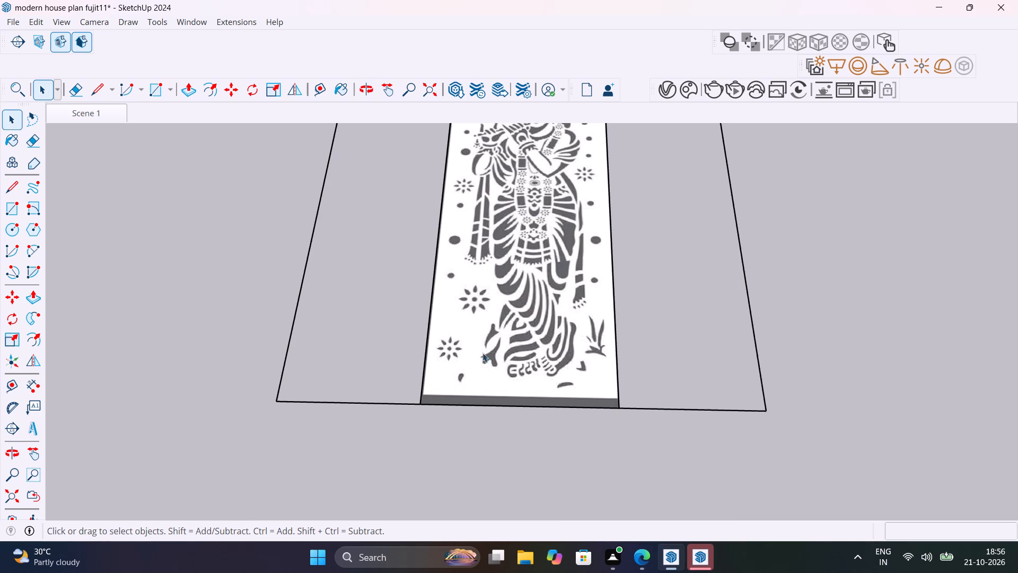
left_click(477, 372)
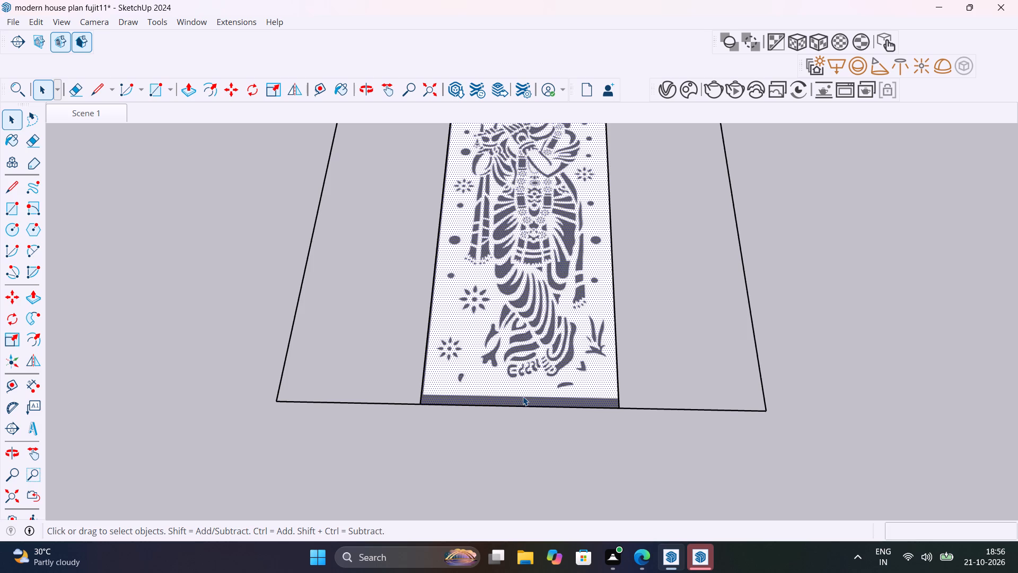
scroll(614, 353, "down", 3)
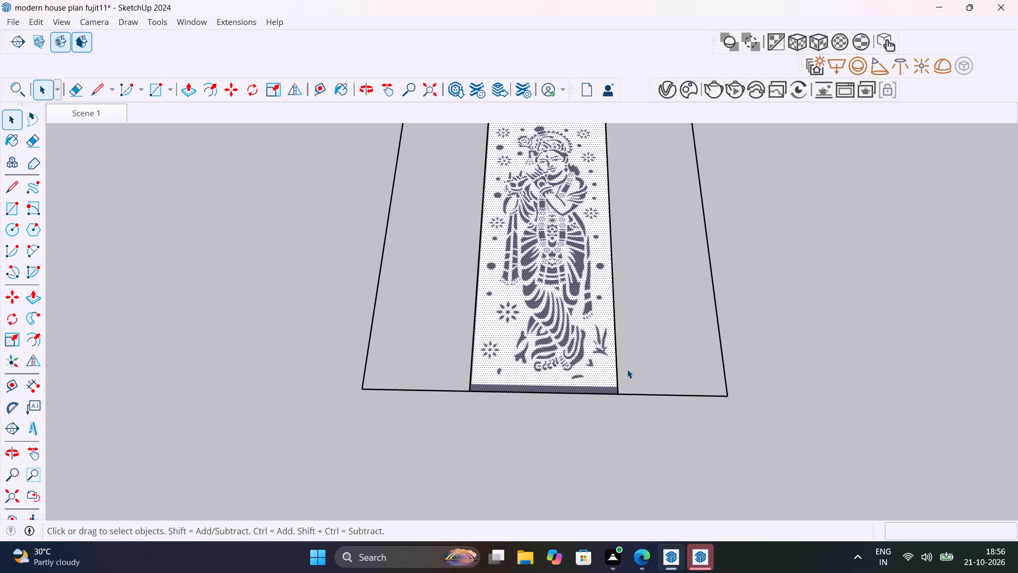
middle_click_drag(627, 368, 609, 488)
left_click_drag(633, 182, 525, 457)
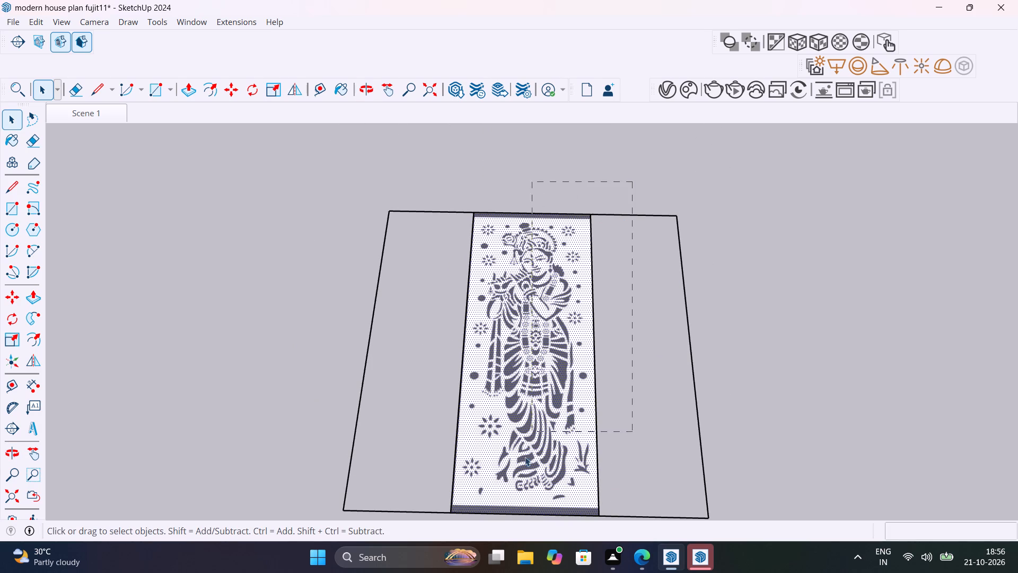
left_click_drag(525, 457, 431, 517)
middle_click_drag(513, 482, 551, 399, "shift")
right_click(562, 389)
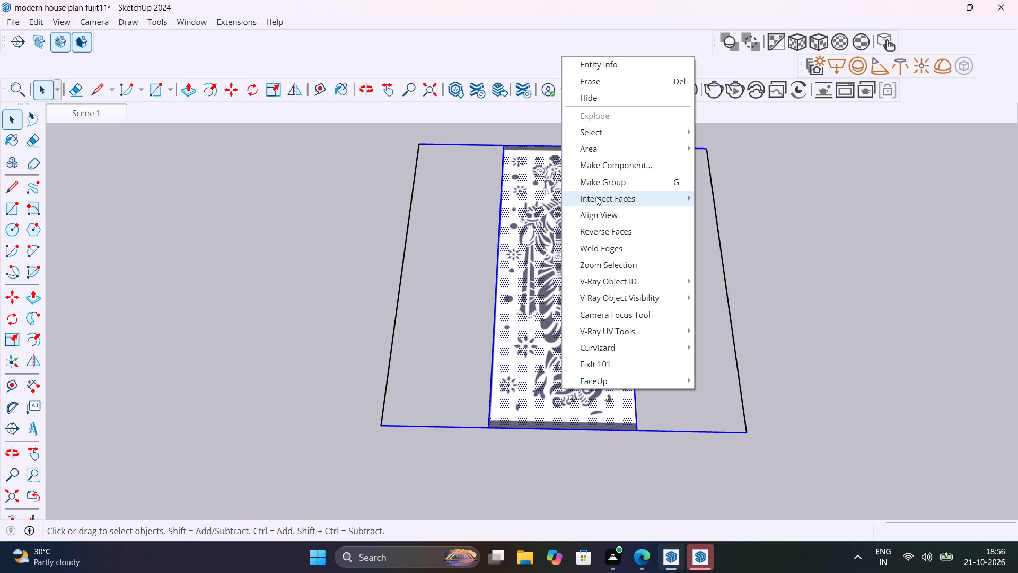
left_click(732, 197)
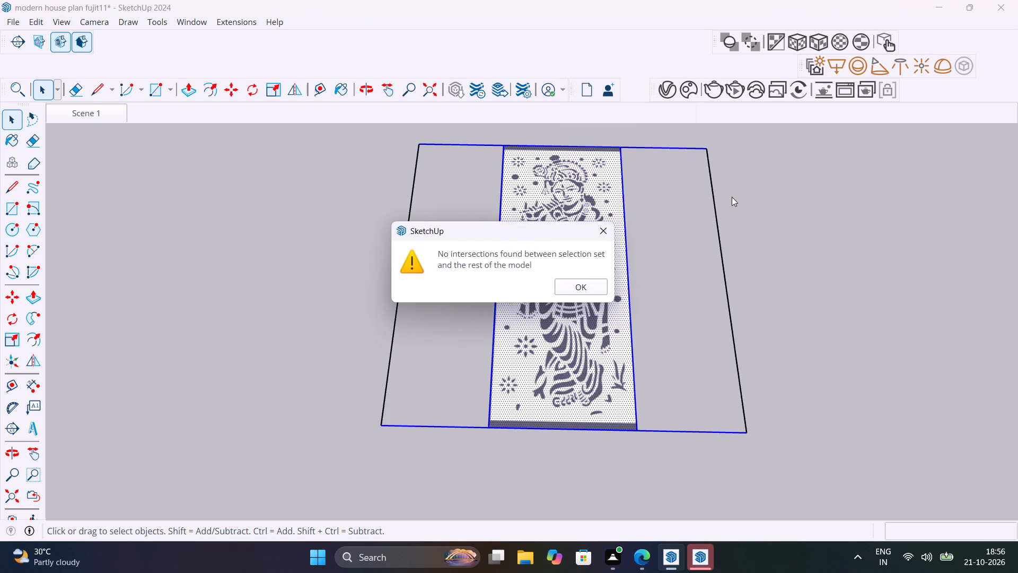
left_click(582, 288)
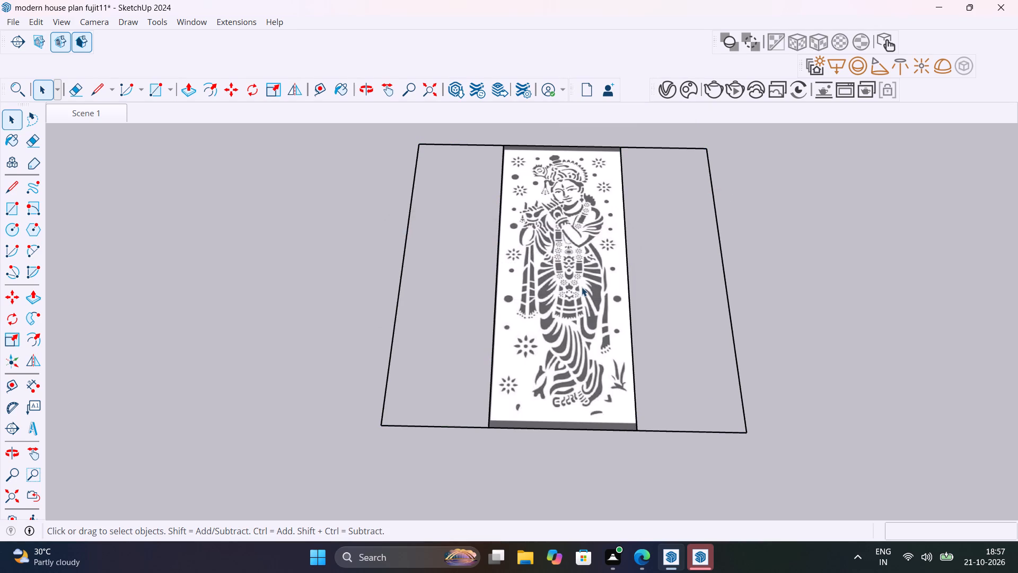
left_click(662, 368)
Delete the whole flute-player stencil panel together with the leftover image outline around it.
scroll(695, 367, "down", 8)
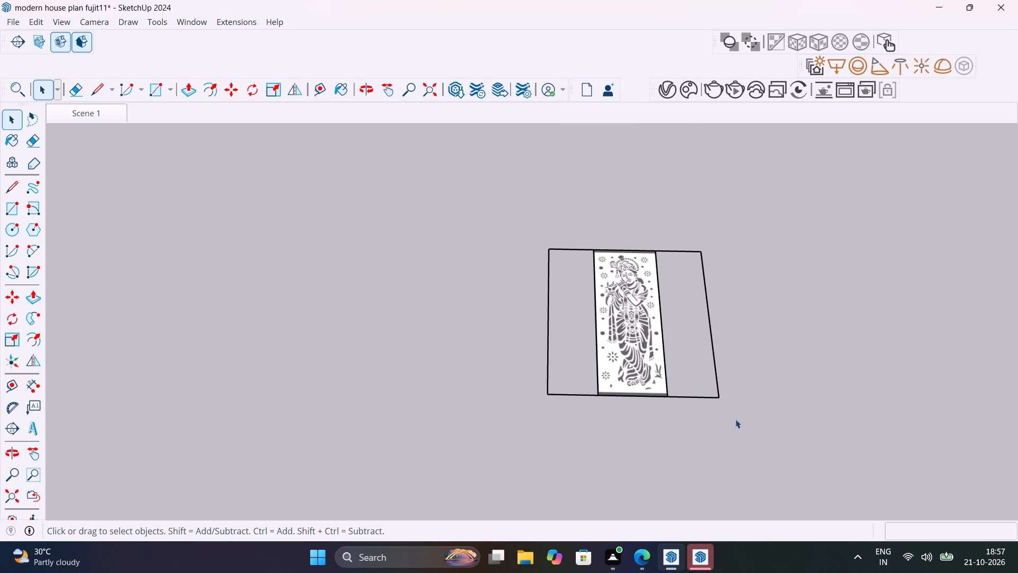
left_click_drag(735, 419, 450, 208)
key("Delete")
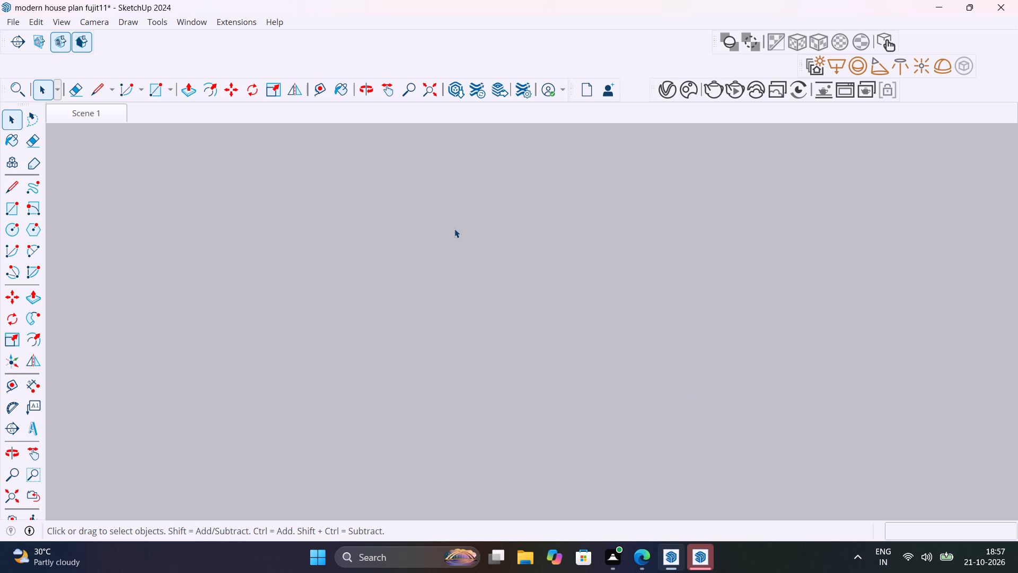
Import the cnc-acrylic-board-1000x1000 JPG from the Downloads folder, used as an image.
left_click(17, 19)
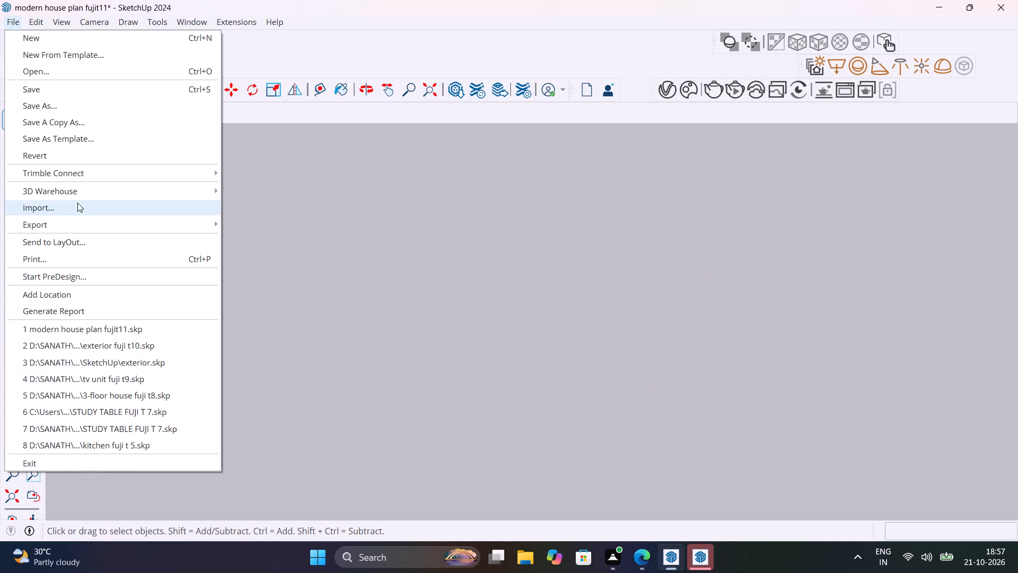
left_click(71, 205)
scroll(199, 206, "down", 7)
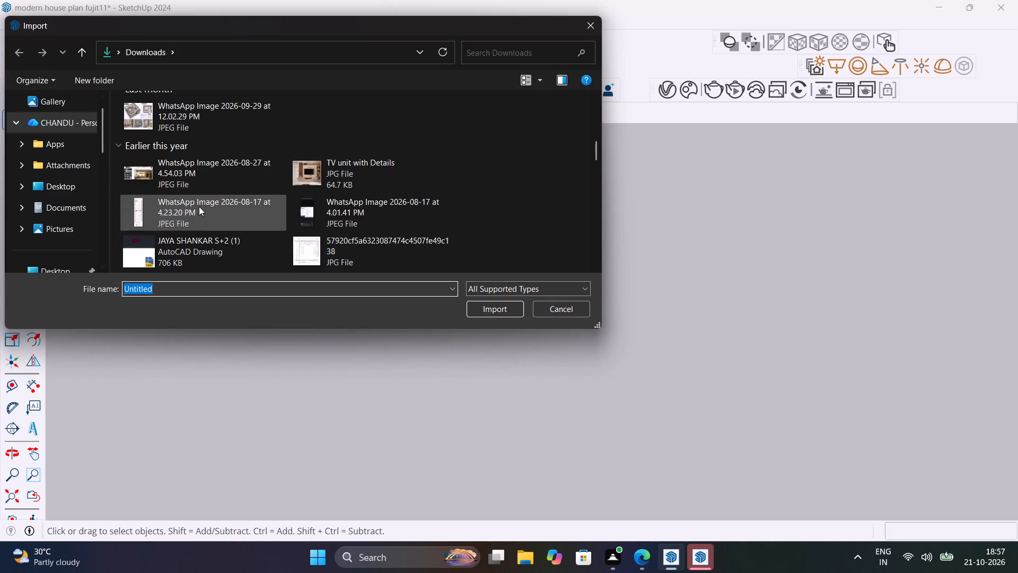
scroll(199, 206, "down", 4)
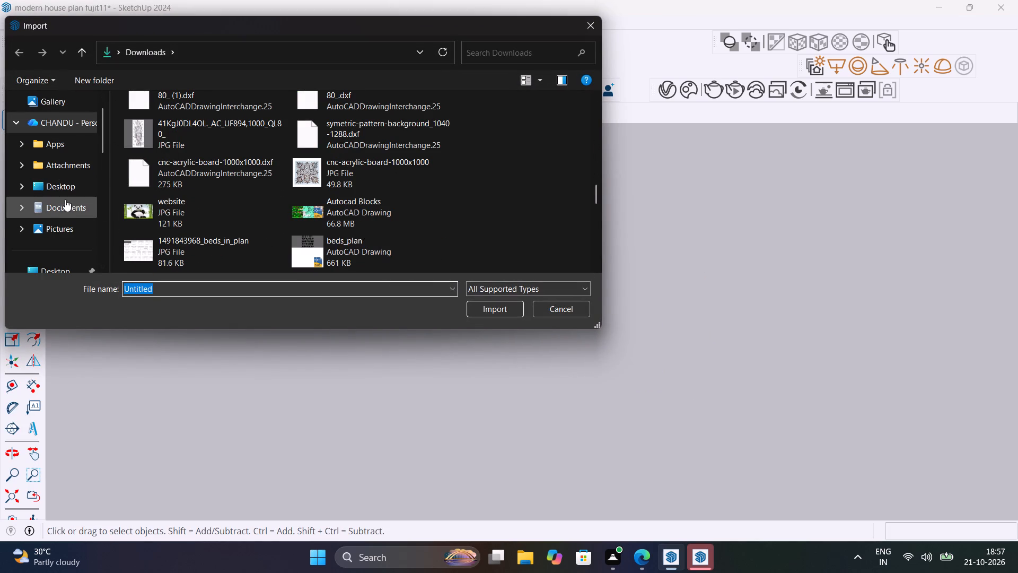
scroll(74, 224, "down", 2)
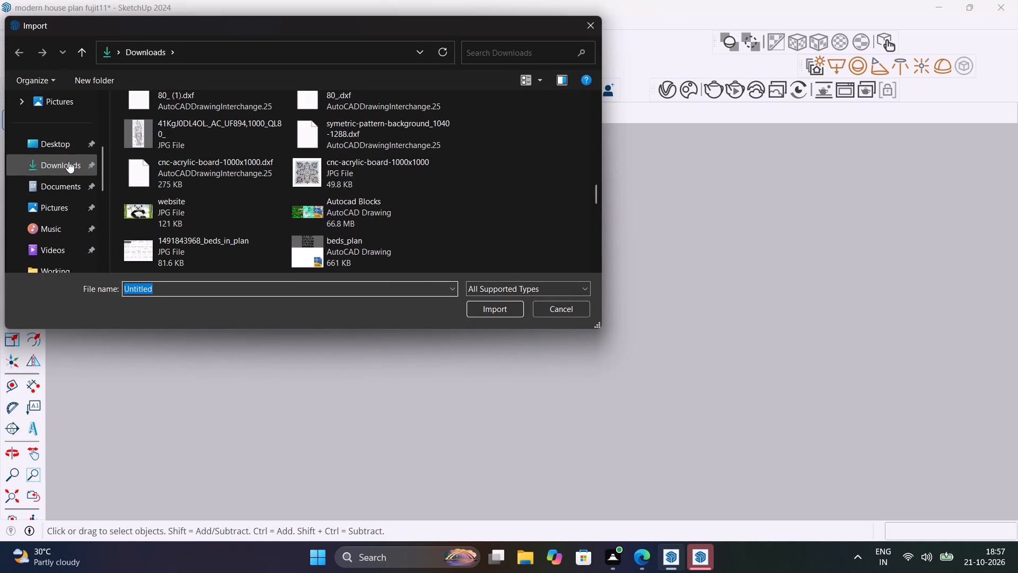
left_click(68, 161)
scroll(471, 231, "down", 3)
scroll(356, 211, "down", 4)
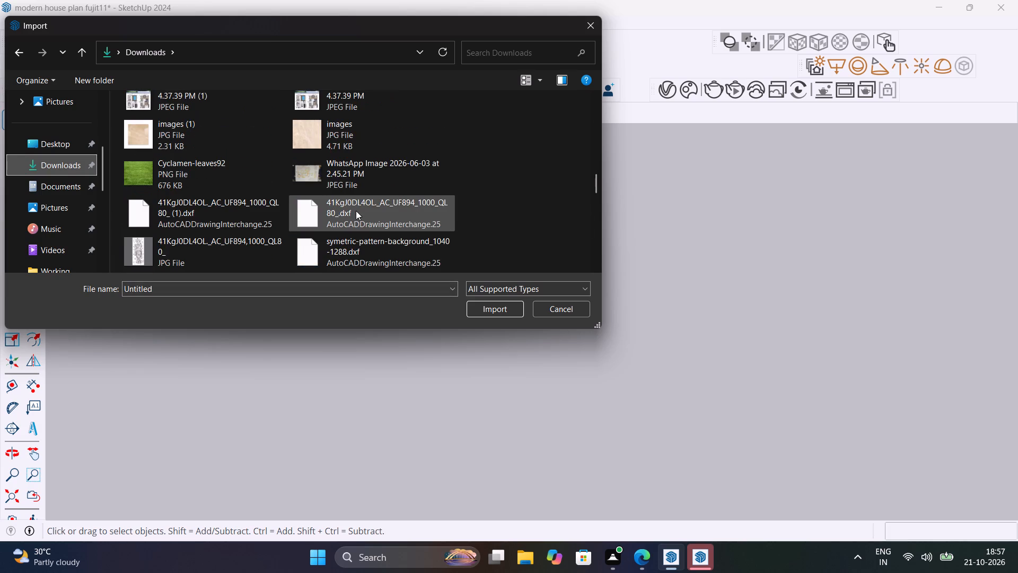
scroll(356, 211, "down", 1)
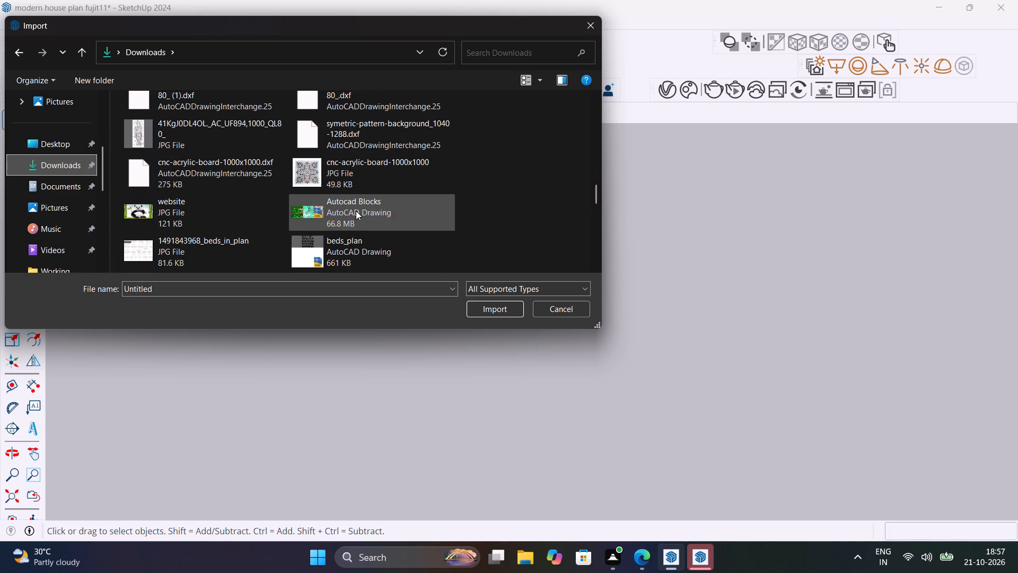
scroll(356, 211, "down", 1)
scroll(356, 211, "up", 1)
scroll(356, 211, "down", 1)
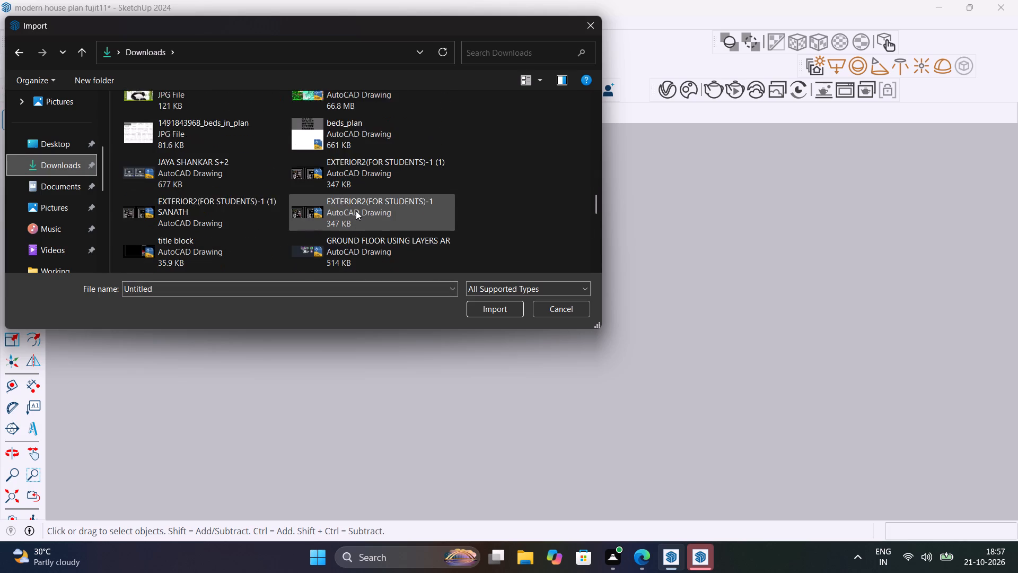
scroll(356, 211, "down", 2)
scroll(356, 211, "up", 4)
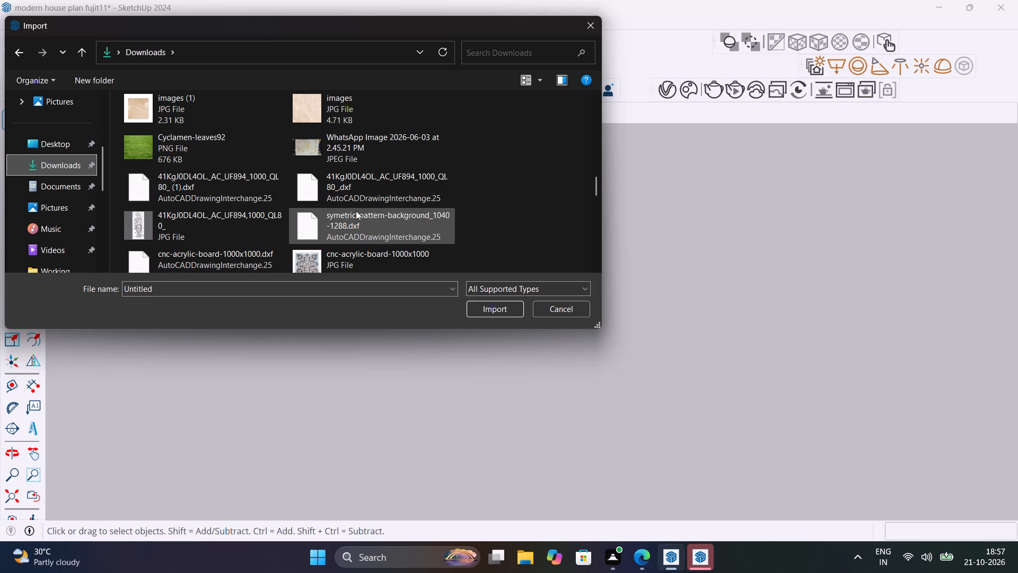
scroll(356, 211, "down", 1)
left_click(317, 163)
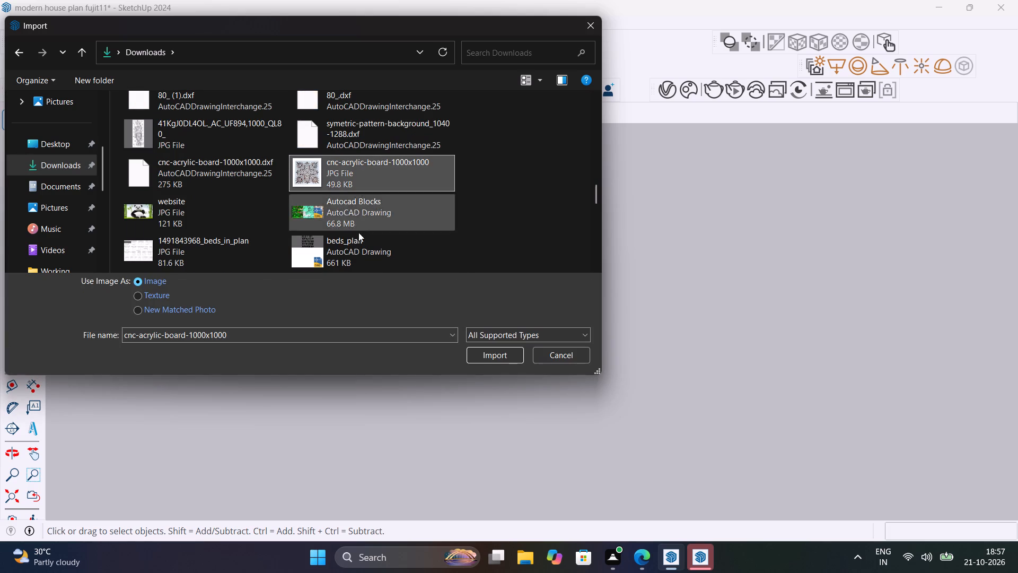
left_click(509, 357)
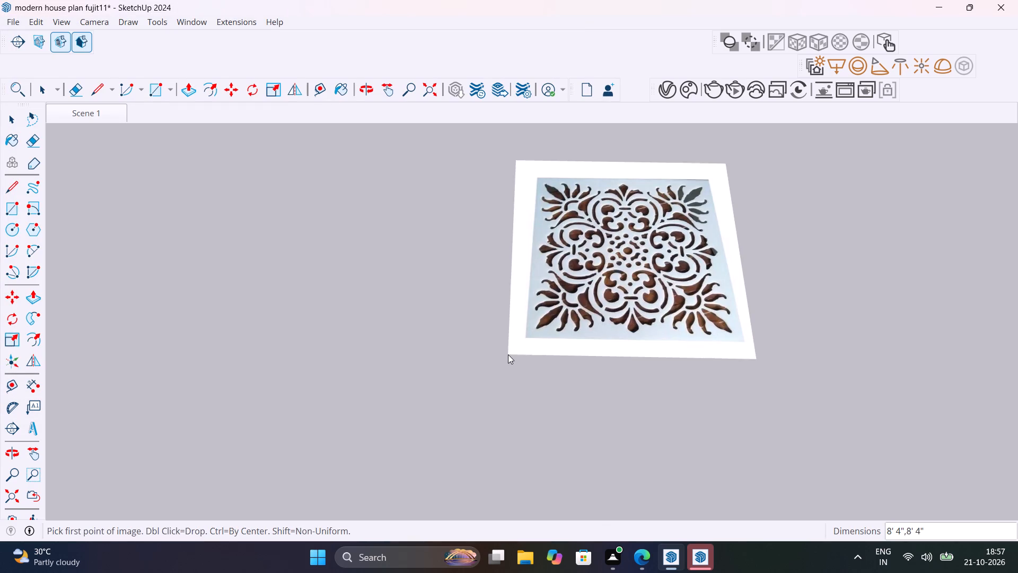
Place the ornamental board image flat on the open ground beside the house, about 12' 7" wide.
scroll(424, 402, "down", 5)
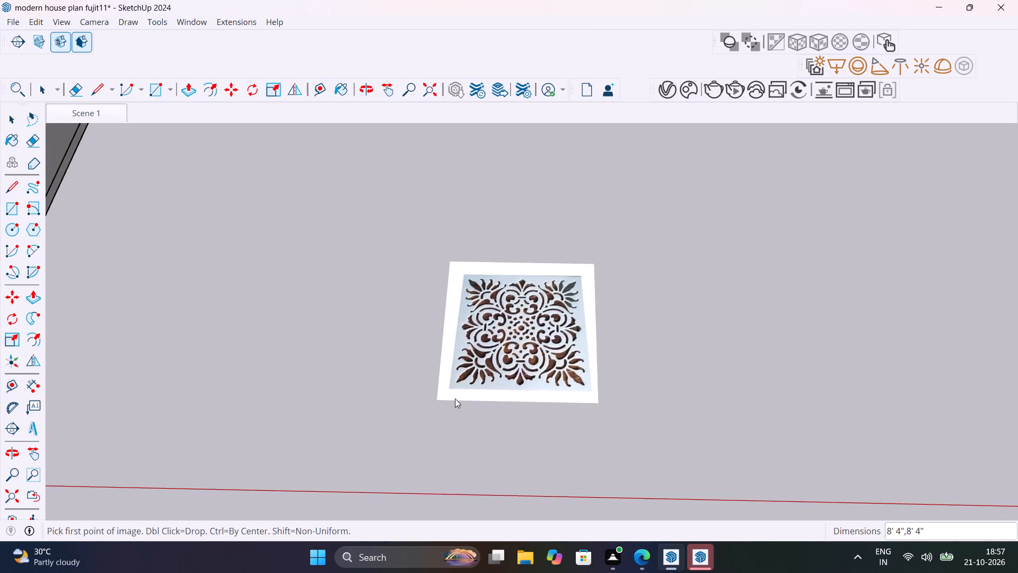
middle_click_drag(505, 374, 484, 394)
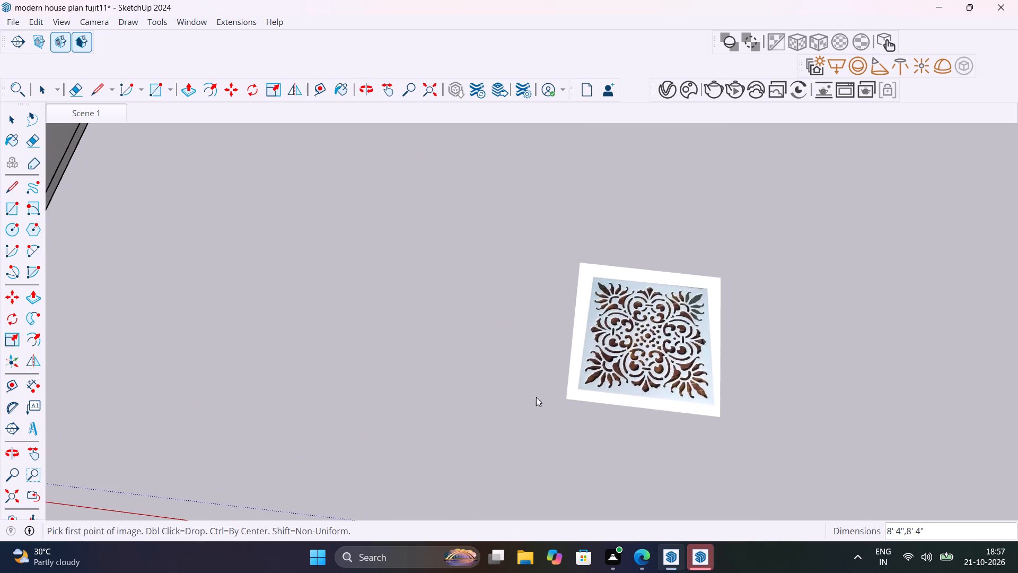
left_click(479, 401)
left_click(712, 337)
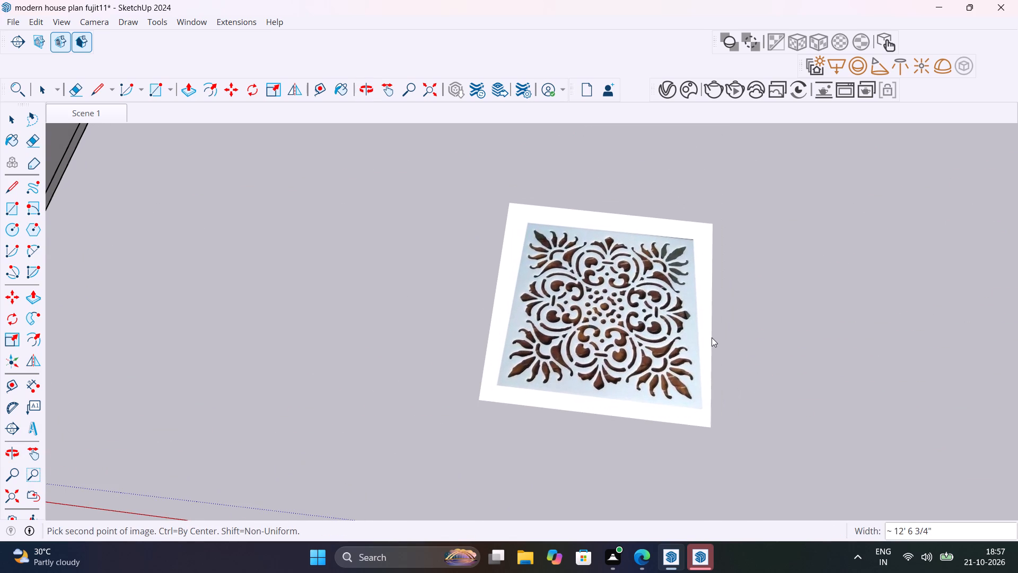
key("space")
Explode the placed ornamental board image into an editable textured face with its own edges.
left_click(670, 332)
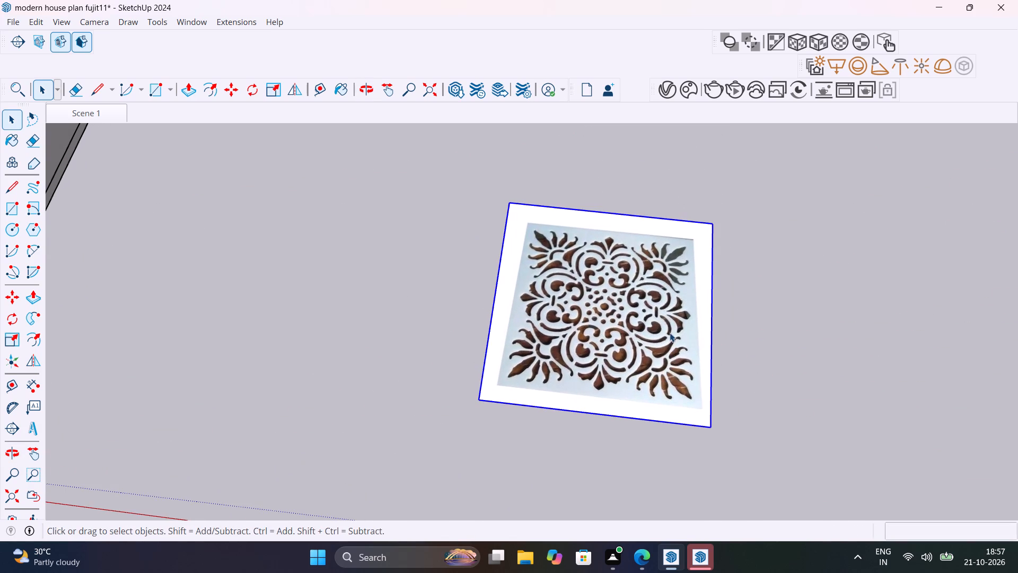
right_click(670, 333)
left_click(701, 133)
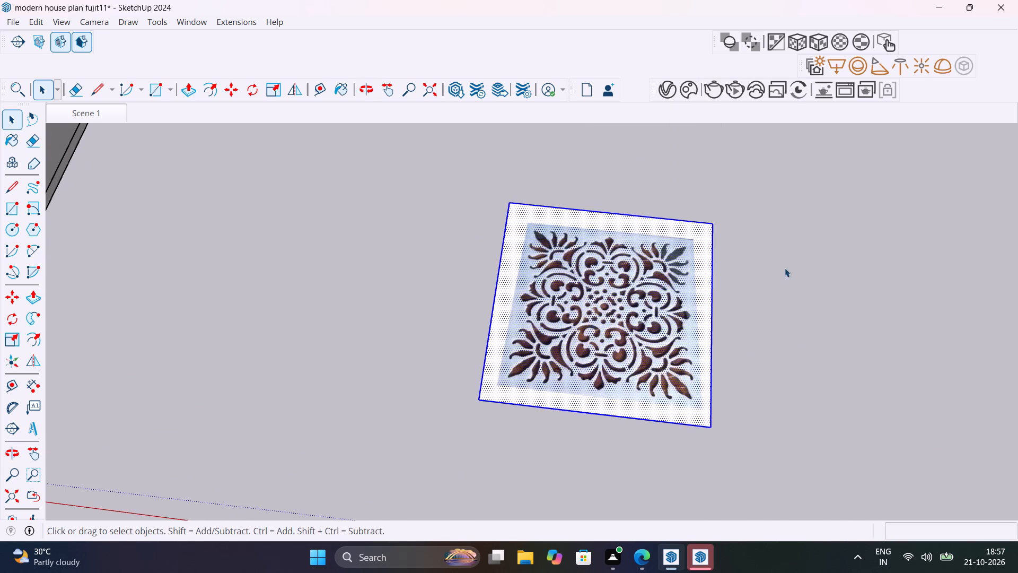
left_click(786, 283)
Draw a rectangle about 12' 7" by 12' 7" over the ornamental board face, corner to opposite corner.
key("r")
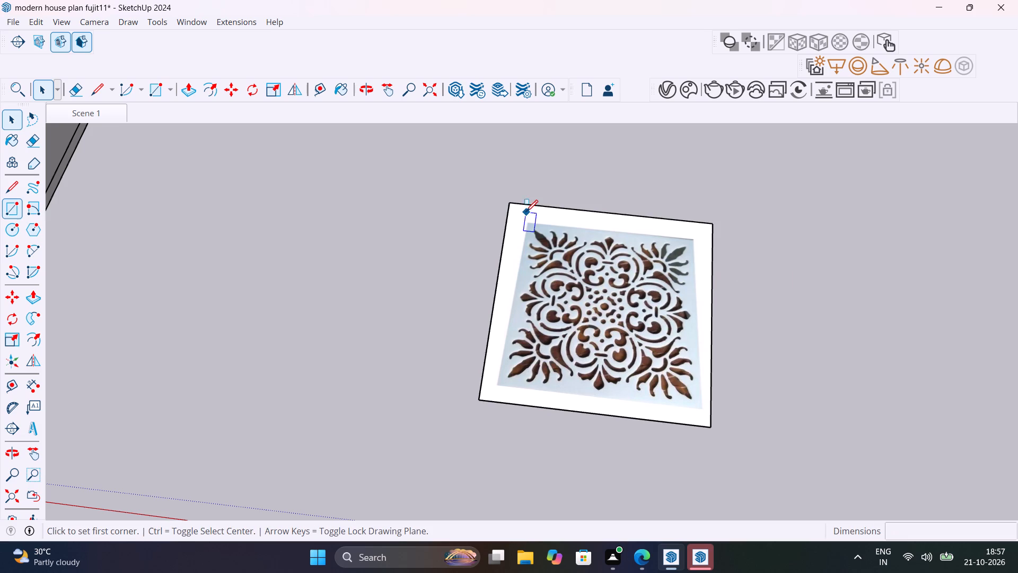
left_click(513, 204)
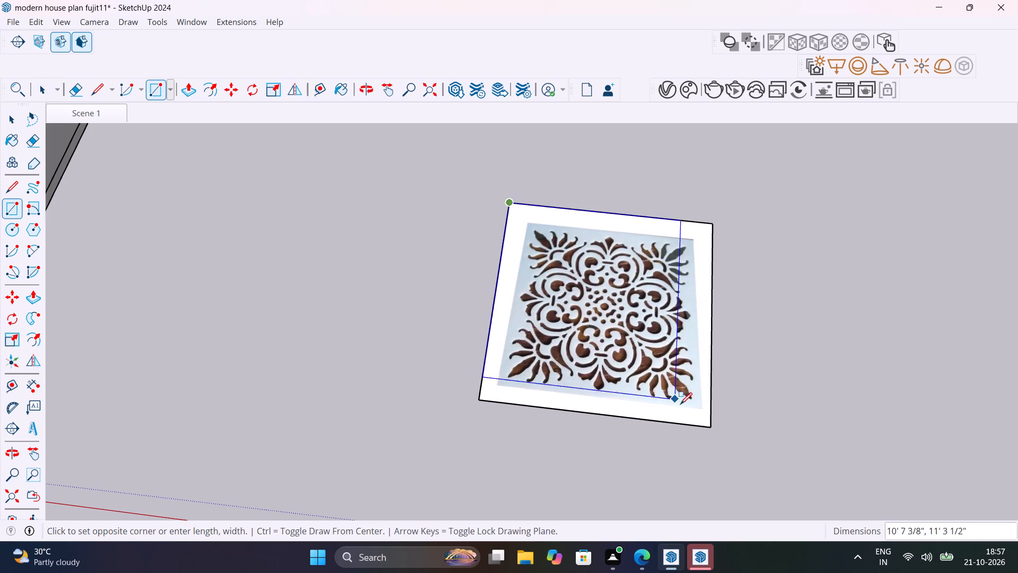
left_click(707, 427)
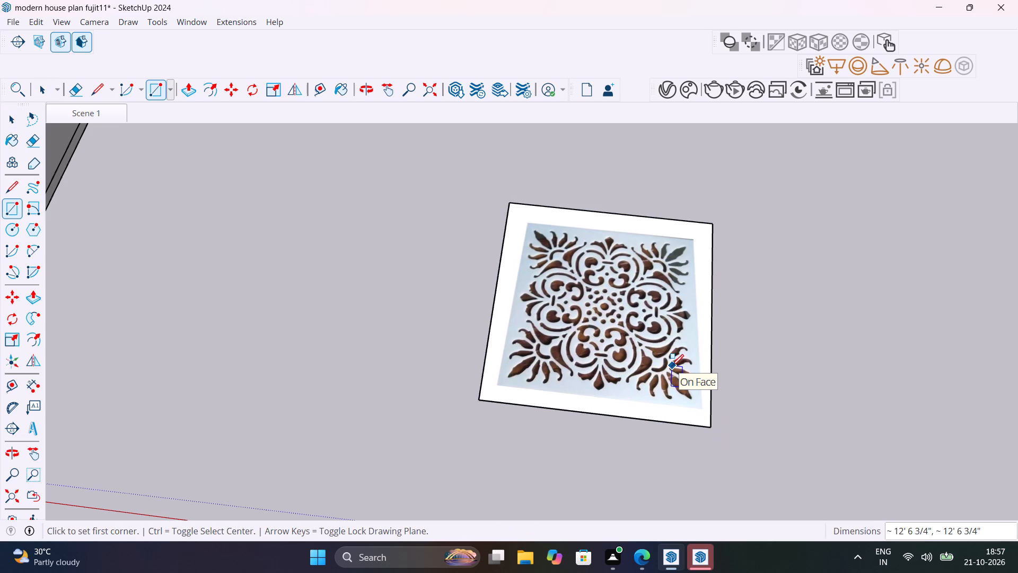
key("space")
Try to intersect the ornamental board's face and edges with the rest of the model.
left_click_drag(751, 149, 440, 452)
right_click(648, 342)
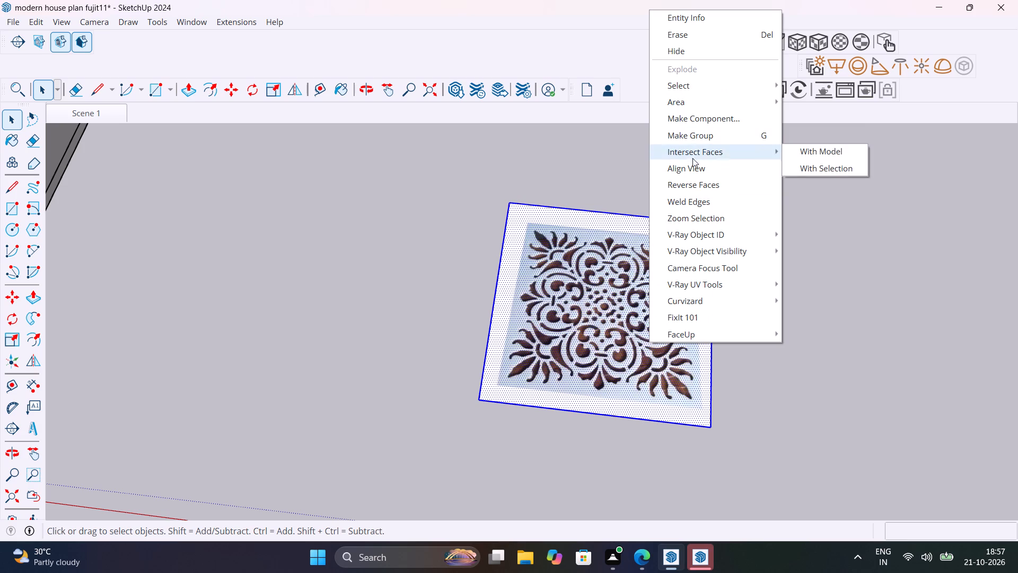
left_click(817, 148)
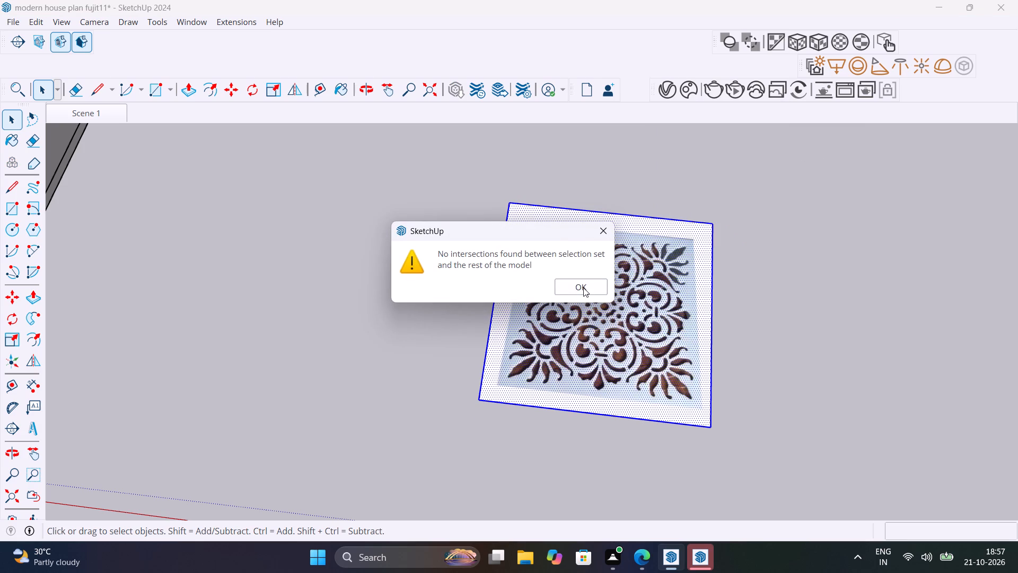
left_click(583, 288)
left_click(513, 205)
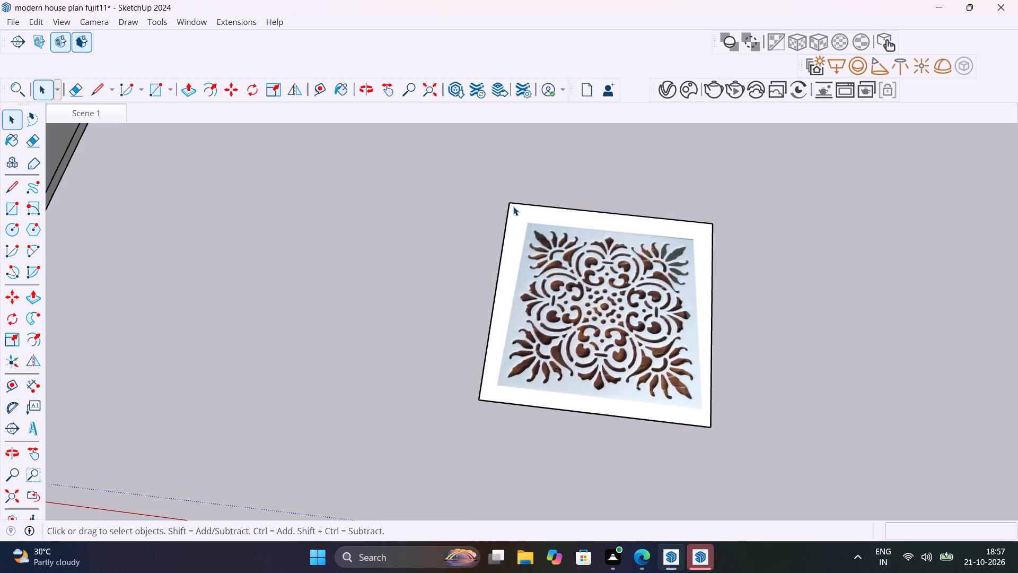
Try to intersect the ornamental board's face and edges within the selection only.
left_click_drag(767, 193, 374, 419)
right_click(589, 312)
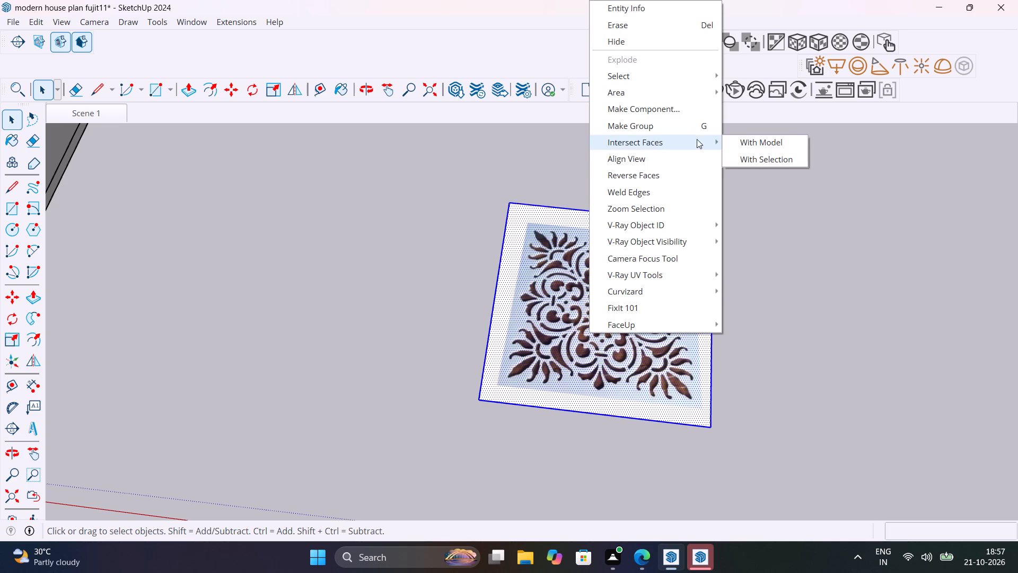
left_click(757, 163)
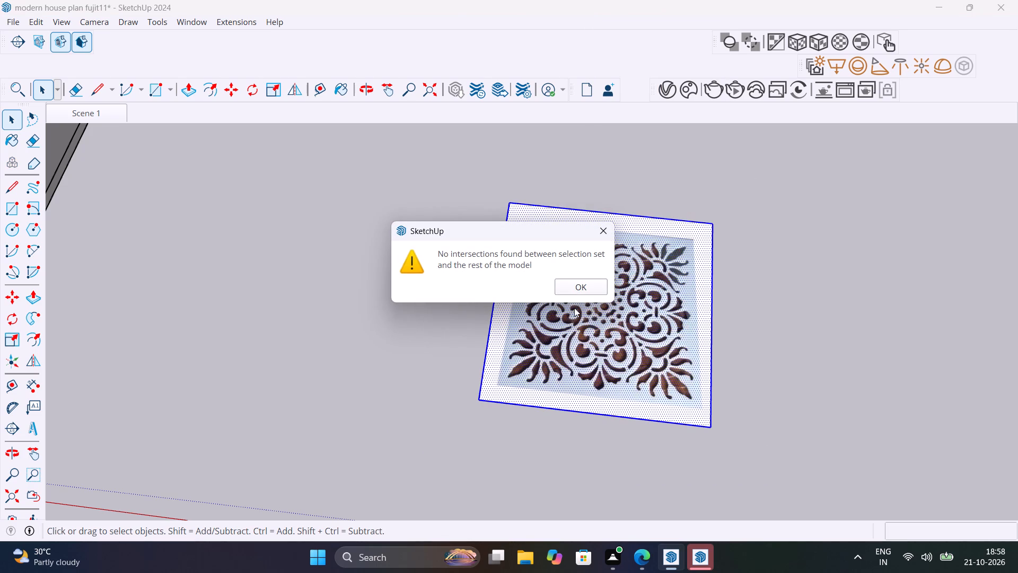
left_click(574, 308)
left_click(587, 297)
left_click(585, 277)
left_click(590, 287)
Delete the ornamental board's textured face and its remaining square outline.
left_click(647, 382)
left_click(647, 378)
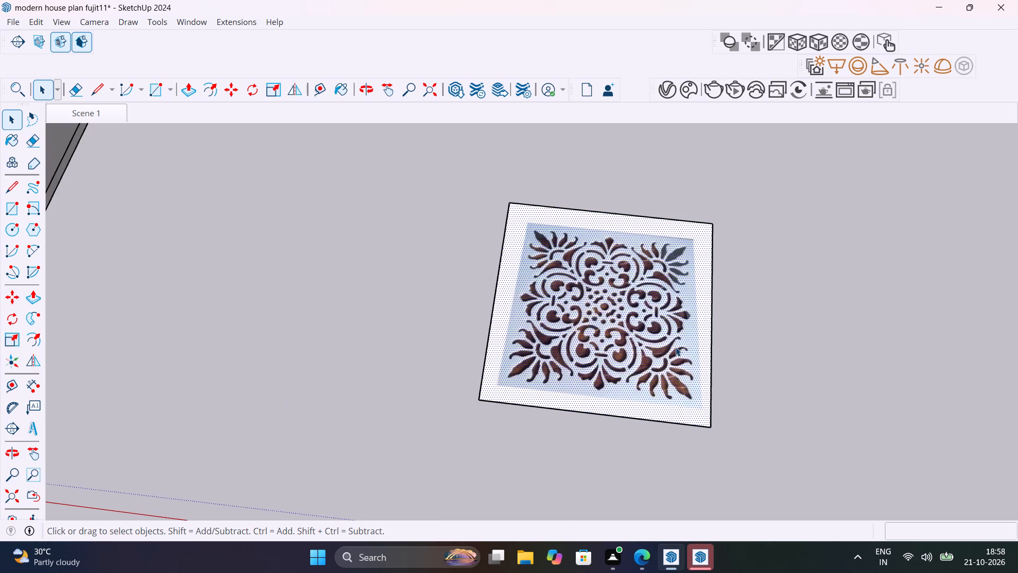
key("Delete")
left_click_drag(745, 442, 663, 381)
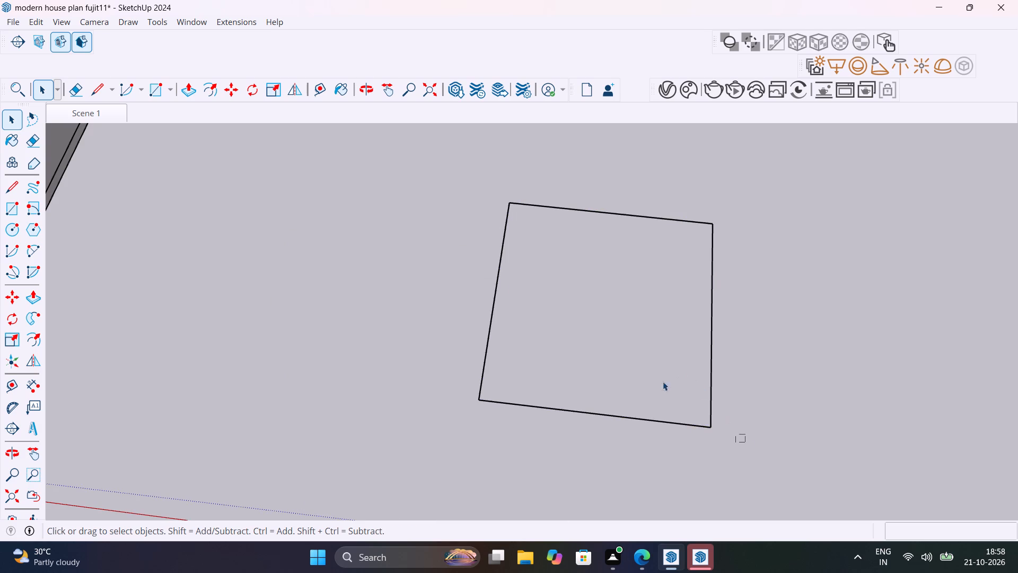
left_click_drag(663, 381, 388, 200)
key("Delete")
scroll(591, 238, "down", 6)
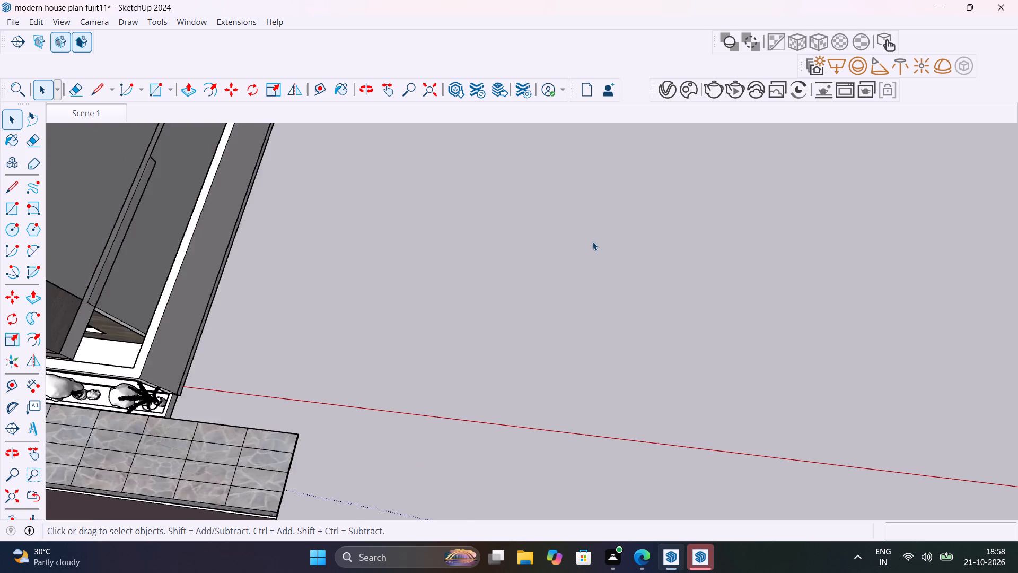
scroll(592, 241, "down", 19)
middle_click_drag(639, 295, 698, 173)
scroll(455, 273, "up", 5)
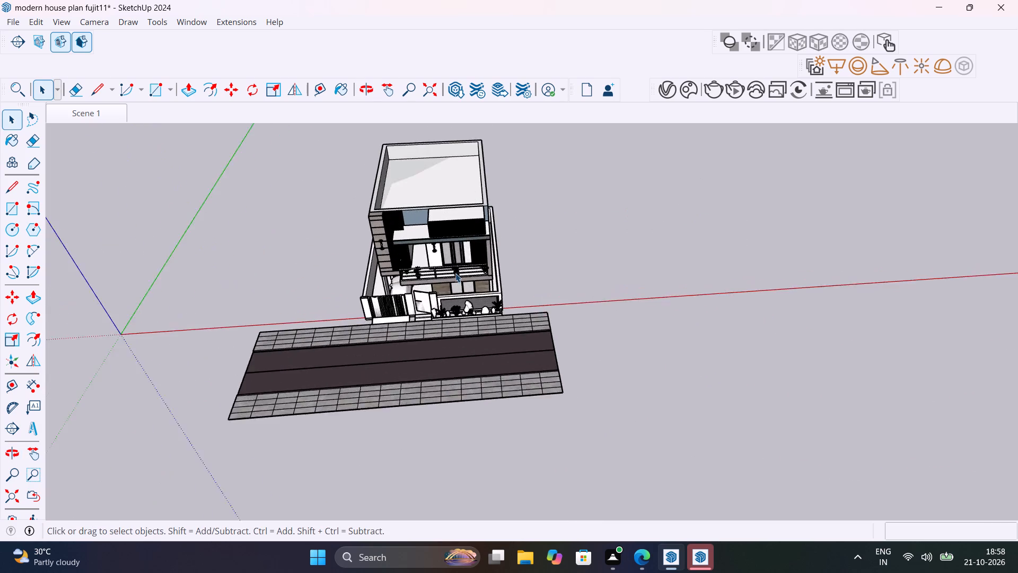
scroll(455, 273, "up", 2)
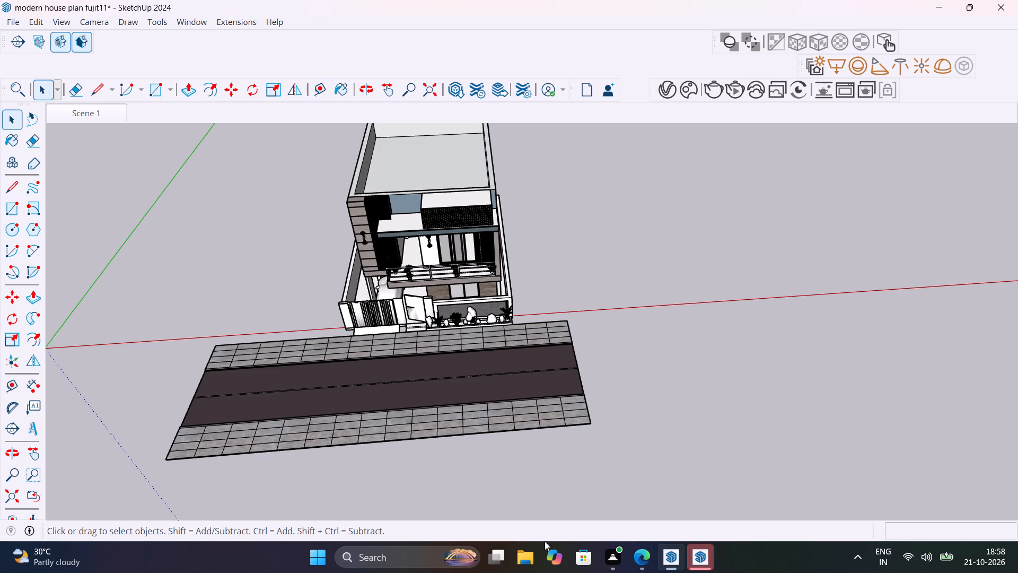
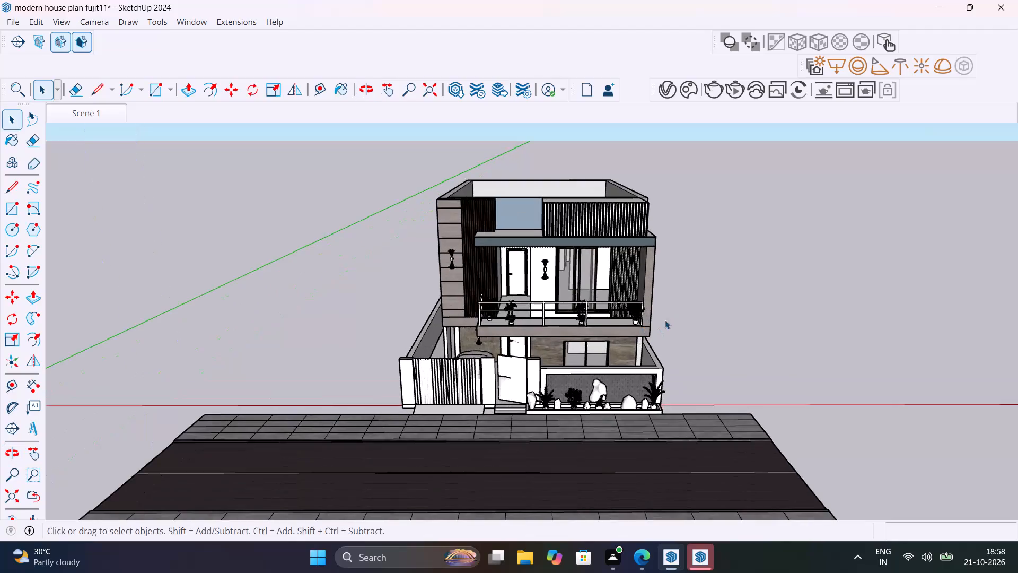
Examine the house's front facade, including a close look at the upper-storey stone cladding and vertical wood slats beside the canopy.
middle_click_drag(665, 317, 548, 312)
scroll(548, 312, "up", 1)
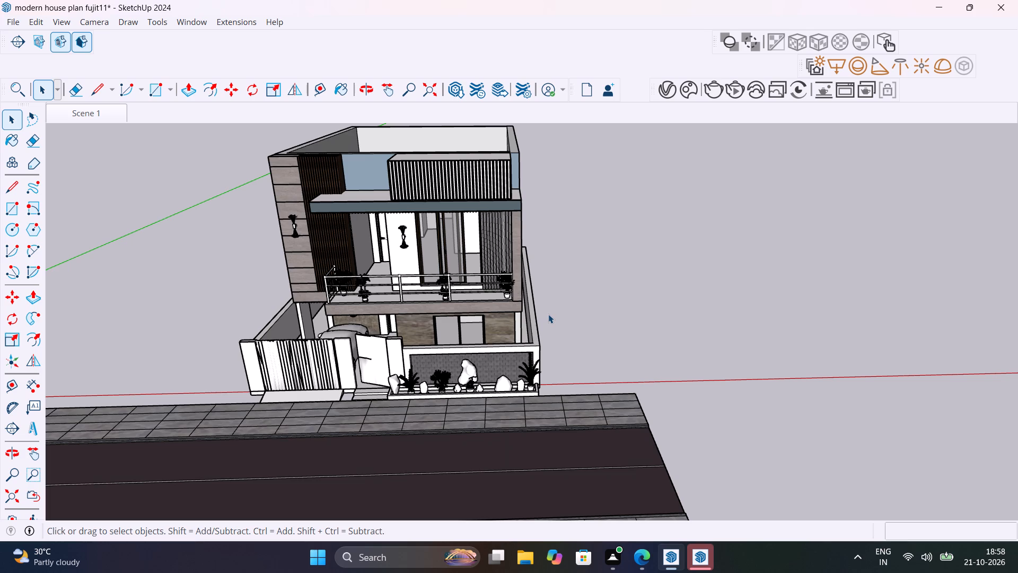
middle_click_drag(503, 318, 545, 253)
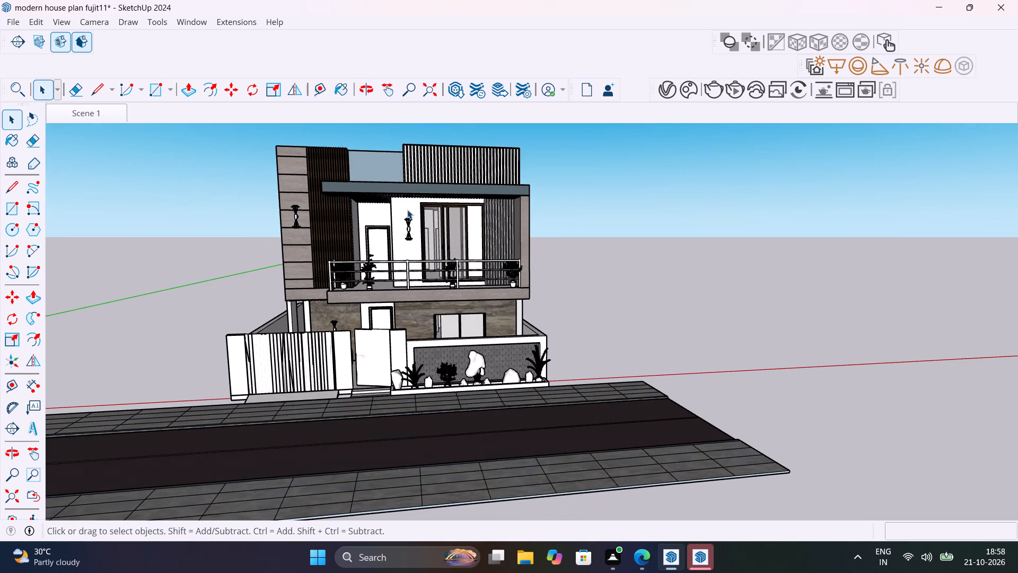
middle_click_drag(337, 198, 519, 280, "shift")
scroll(503, 263, "up", 13)
middle_click_drag(461, 308, 502, 309)
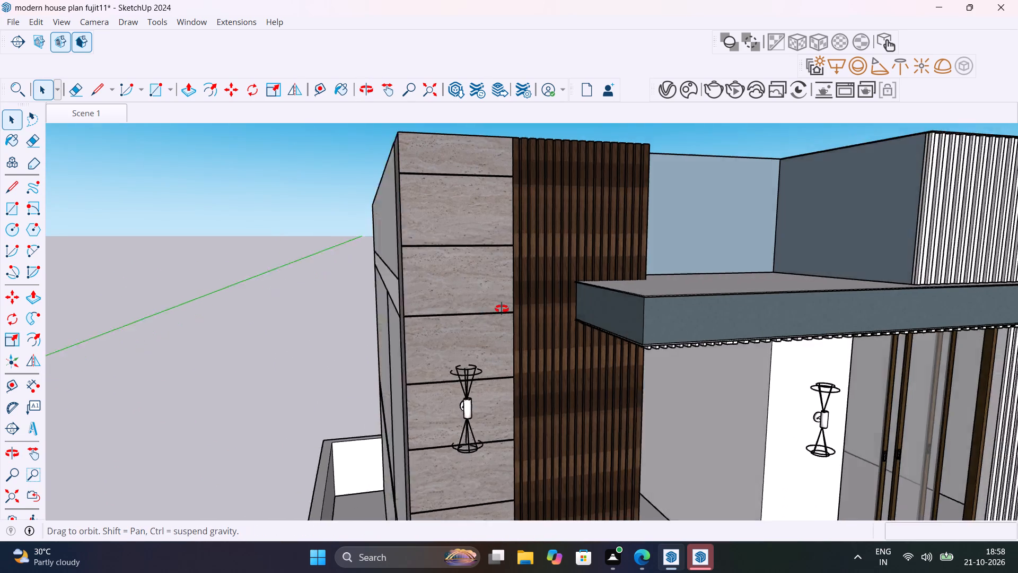
middle_click_drag(502, 309, 473, 310)
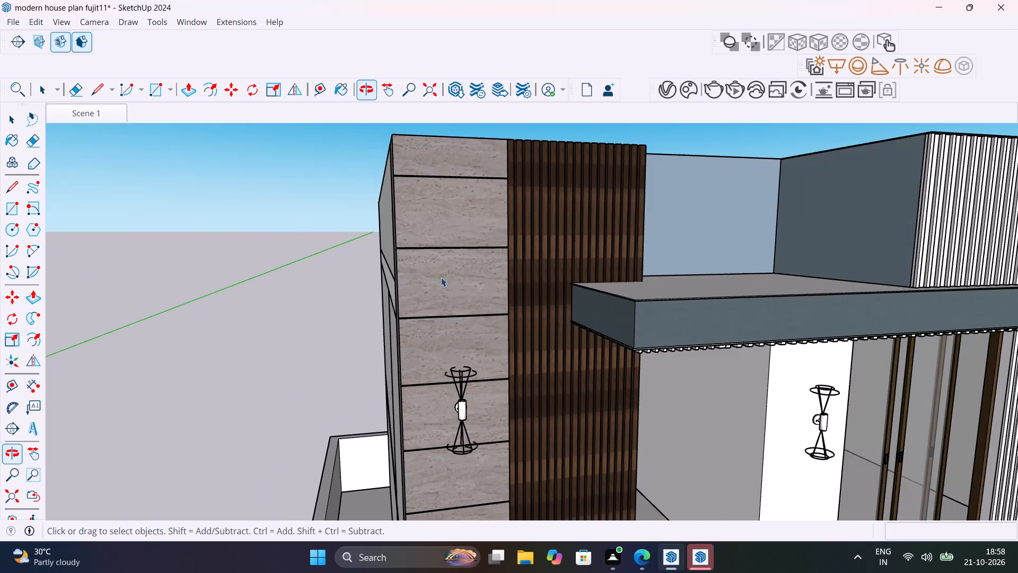
scroll(441, 269, "up", 4)
scroll(460, 266, "down", 4)
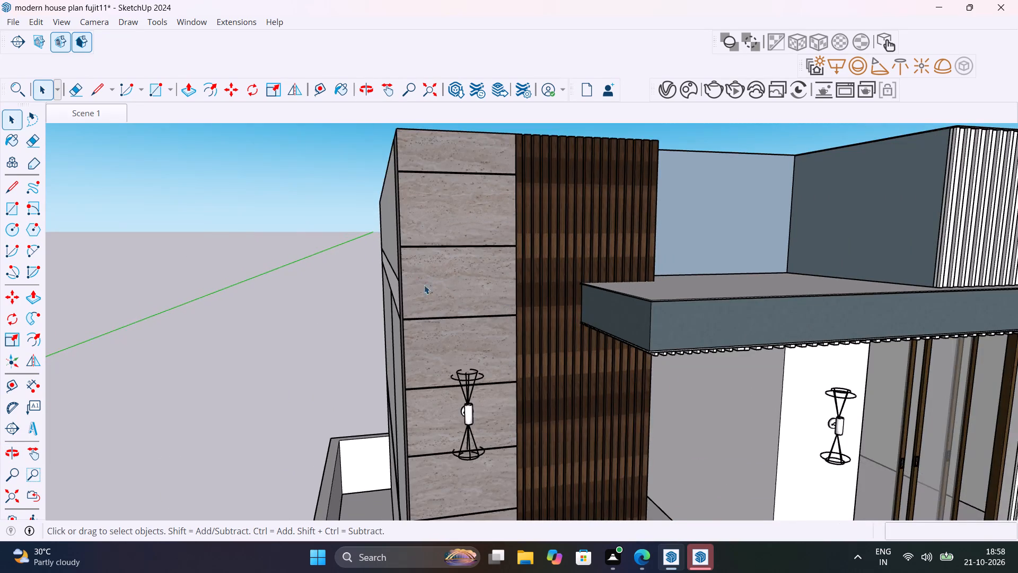
middle_click_drag(416, 283, 402, 282)
scroll(433, 283, "down", 9)
middle_click_drag(495, 311, 348, 262)
scroll(410, 272, "down", 6)
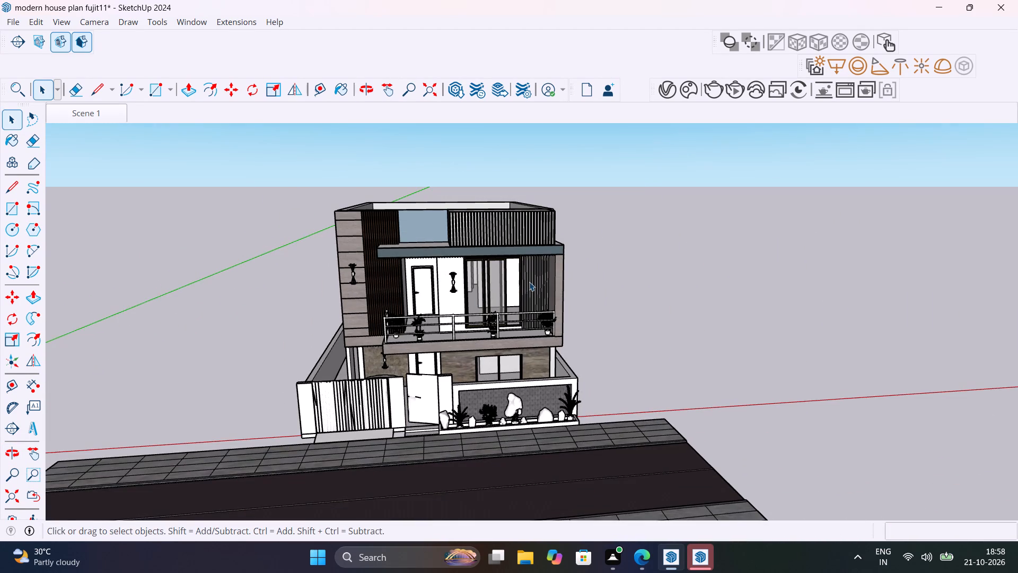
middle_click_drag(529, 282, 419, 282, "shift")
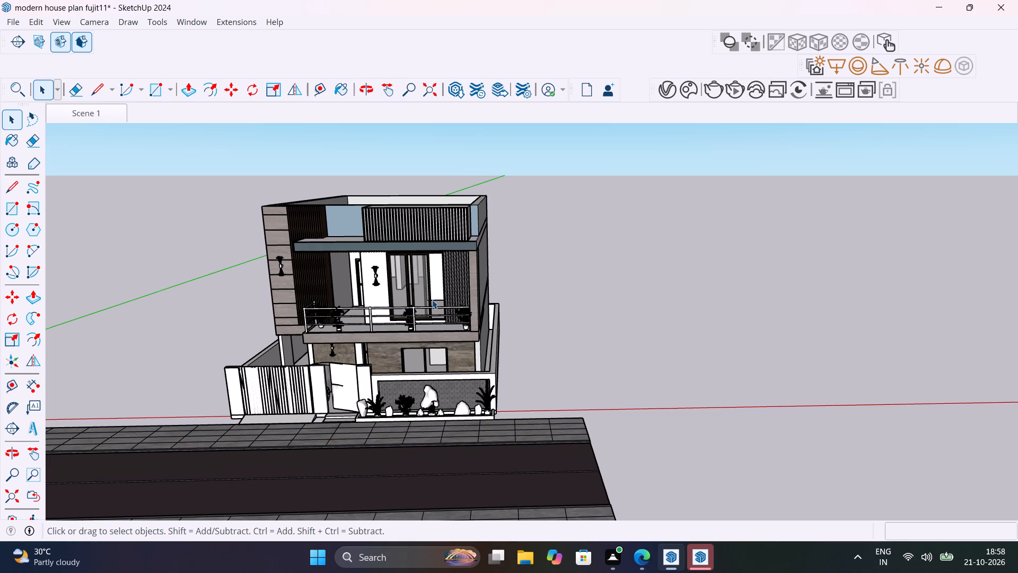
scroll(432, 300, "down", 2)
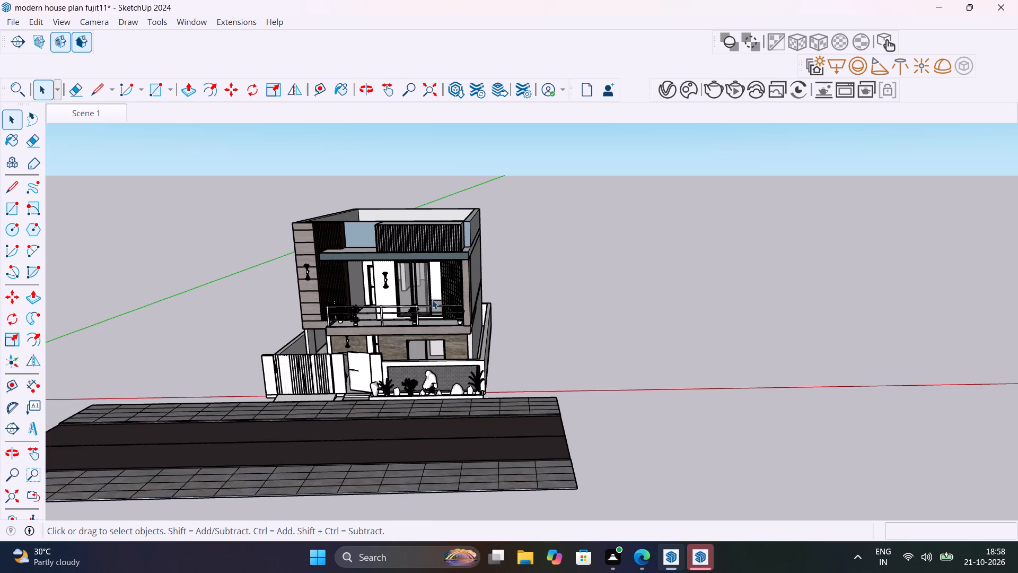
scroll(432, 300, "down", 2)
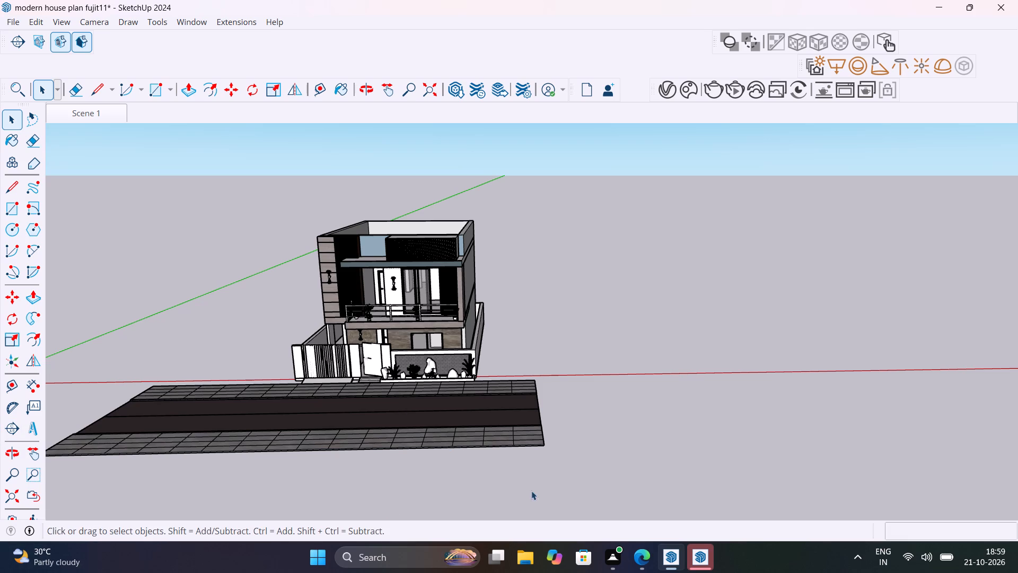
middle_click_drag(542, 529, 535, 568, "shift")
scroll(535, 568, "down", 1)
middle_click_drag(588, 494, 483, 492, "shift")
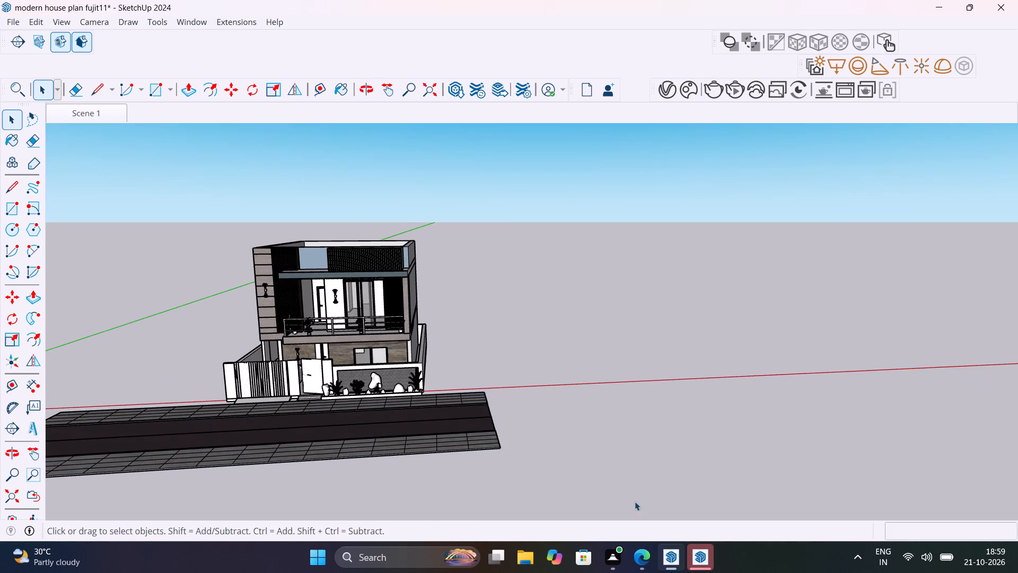
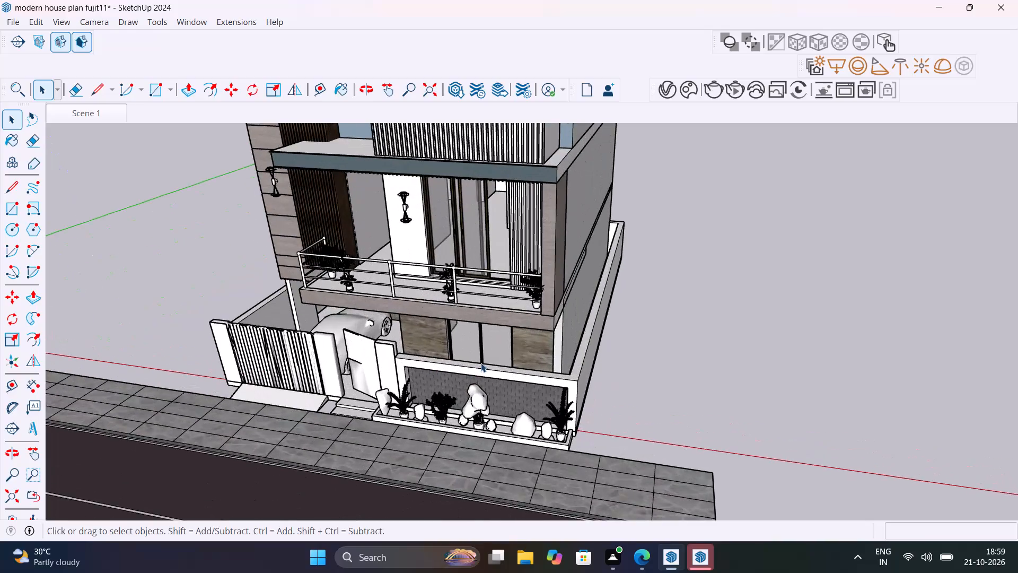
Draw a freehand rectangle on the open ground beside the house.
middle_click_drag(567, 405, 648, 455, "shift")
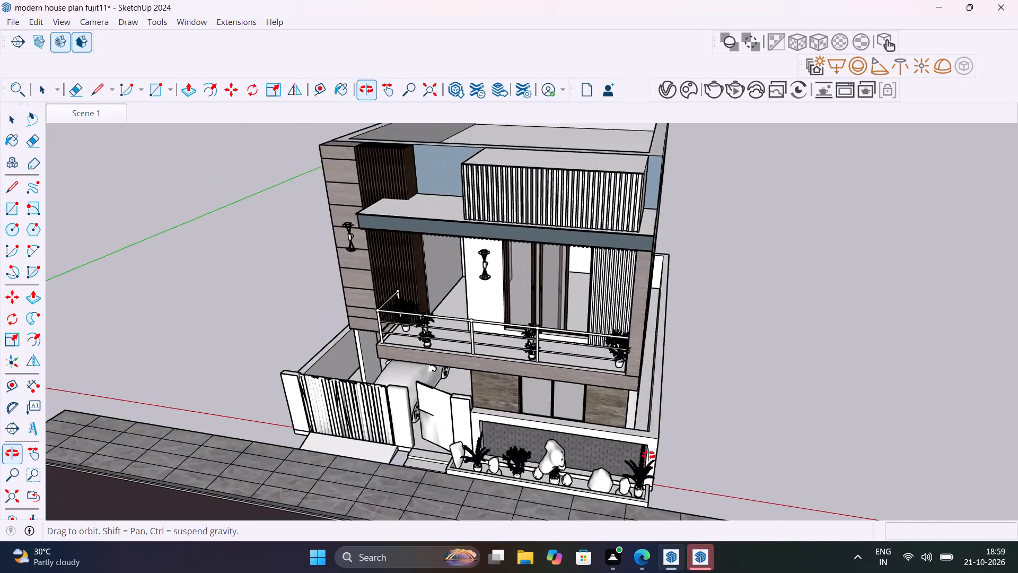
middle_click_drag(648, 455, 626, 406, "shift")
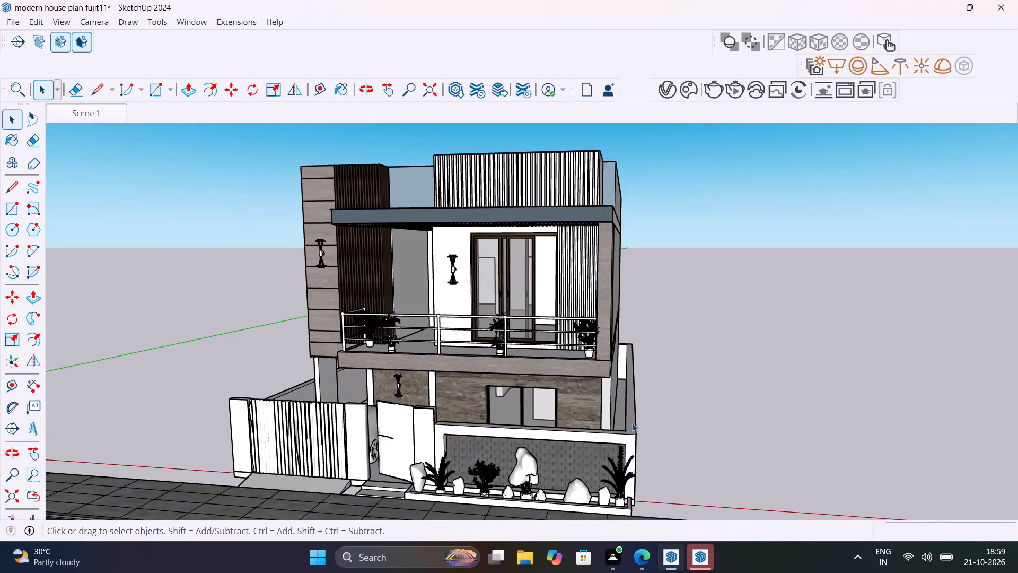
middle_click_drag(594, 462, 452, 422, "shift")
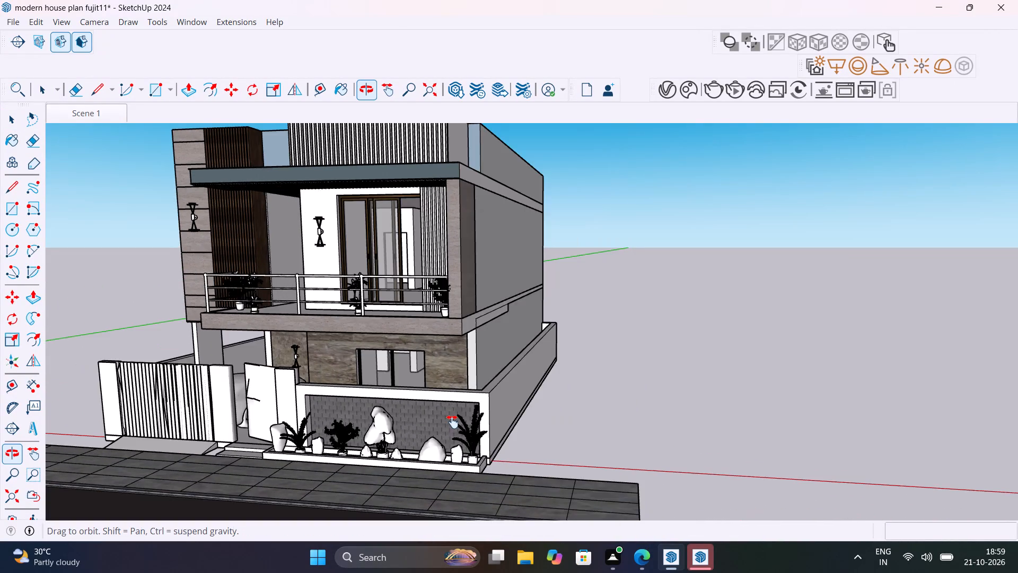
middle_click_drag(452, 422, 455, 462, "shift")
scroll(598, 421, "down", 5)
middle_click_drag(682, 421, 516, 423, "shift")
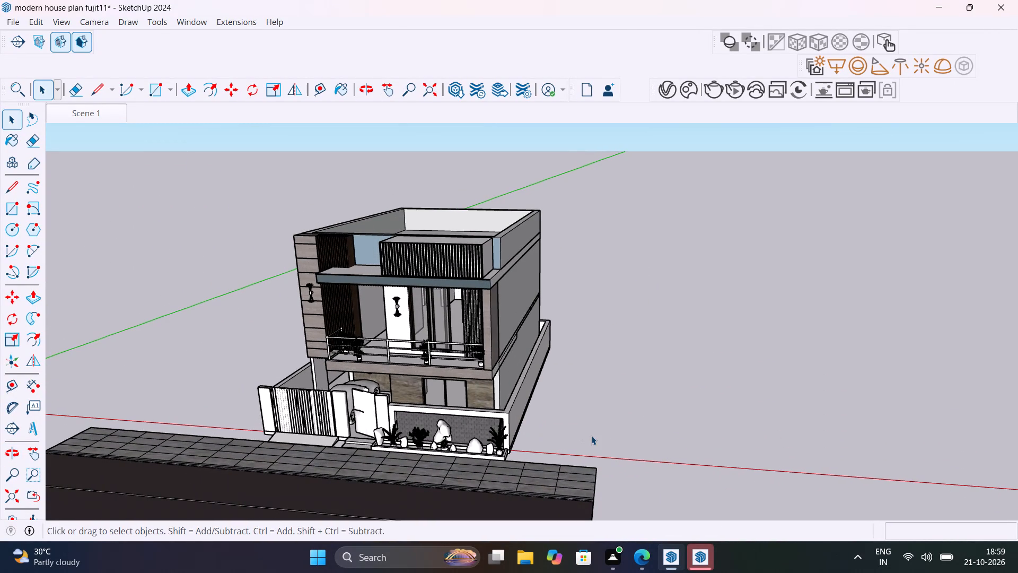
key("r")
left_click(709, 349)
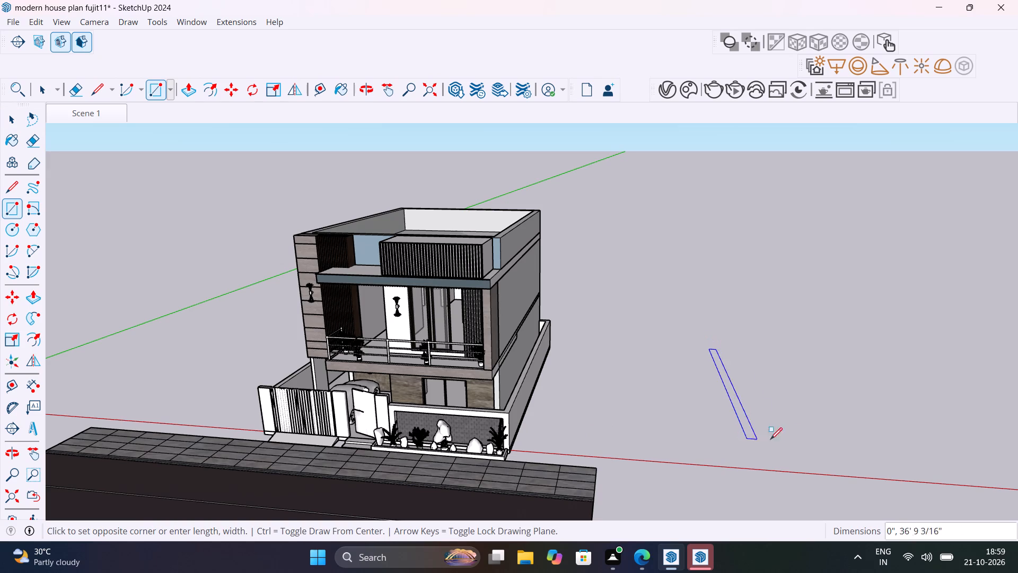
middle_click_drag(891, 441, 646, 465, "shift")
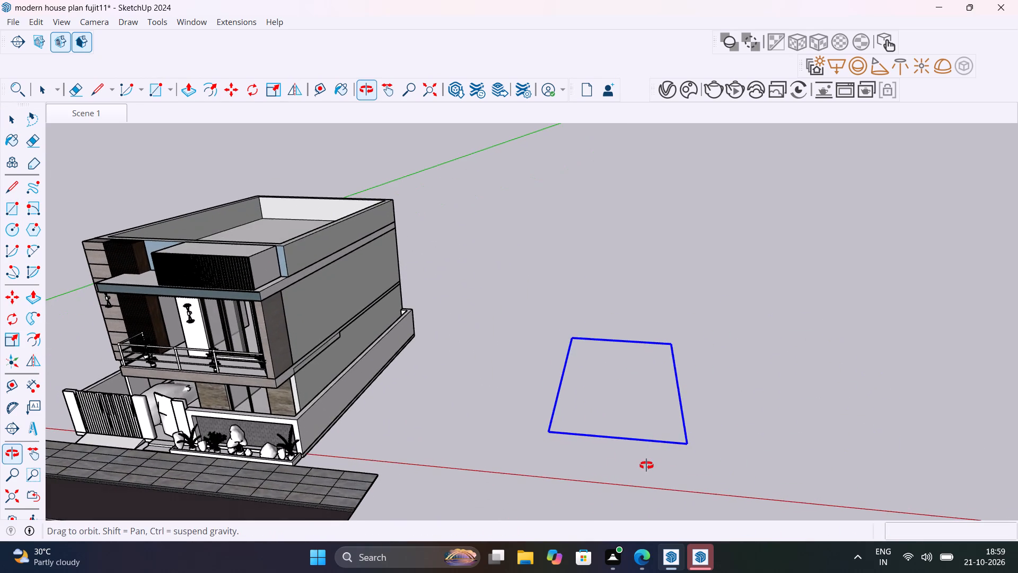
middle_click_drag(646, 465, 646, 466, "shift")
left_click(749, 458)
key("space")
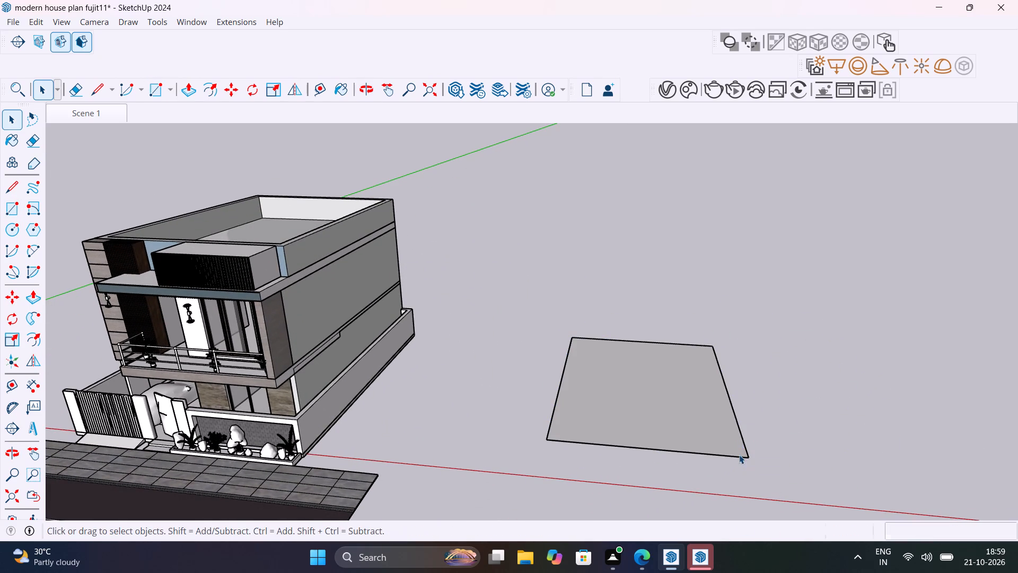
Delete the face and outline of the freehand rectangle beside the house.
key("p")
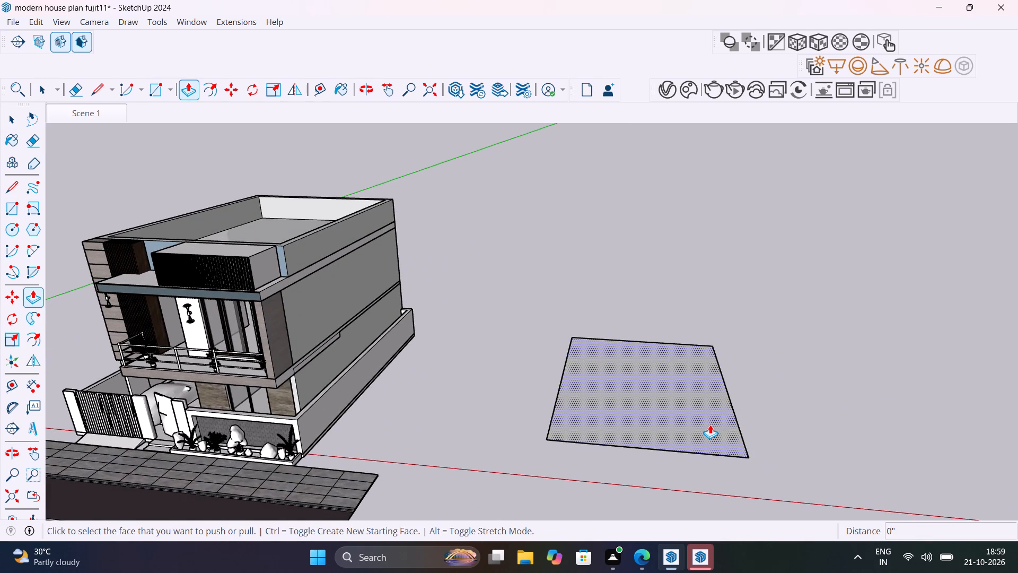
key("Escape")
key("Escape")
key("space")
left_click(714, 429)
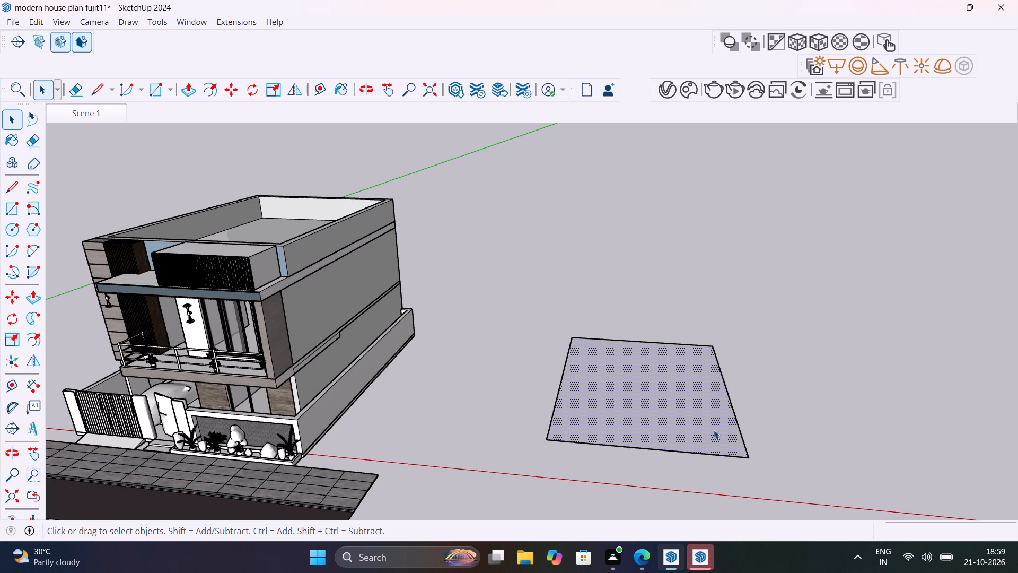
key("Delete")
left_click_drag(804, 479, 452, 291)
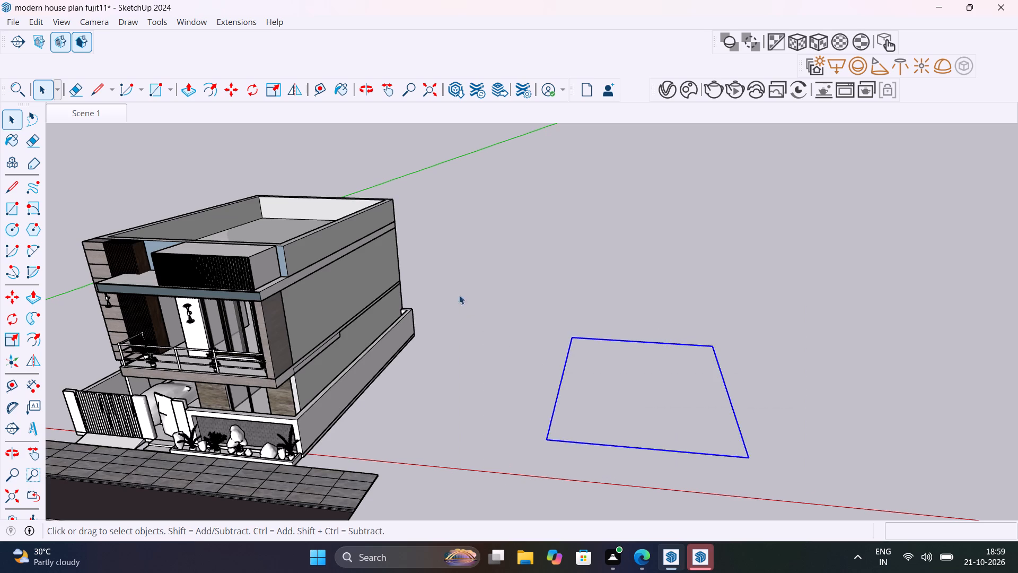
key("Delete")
Draw a rectangle on the ground beside the house near the red axis, about 55' deep, entering 19'50 as its width.
scroll(691, 423, "down", 6)
middle_click_drag(715, 440, 543, 465, "shift")
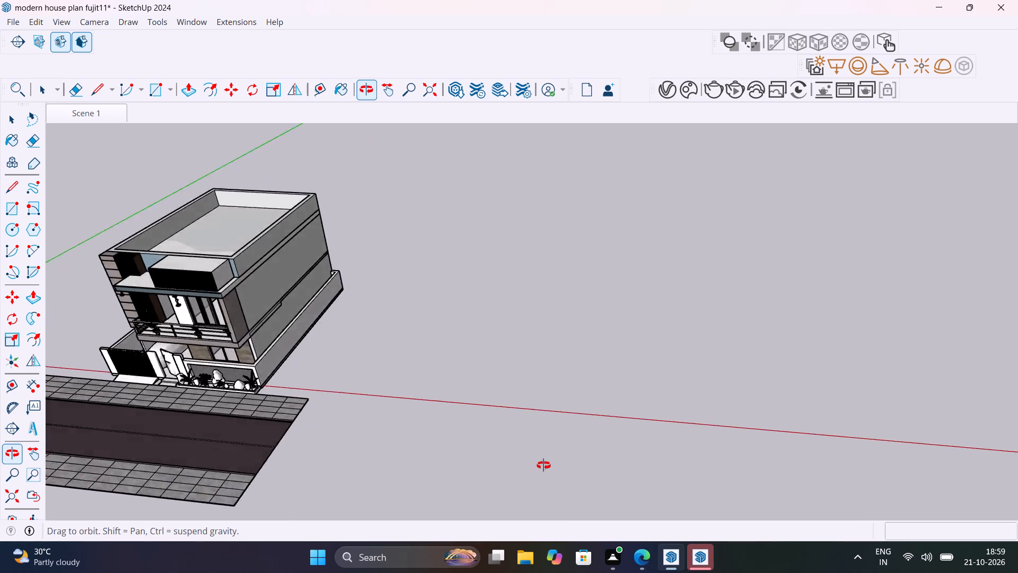
middle_click_drag(543, 465, 560, 409, "shift")
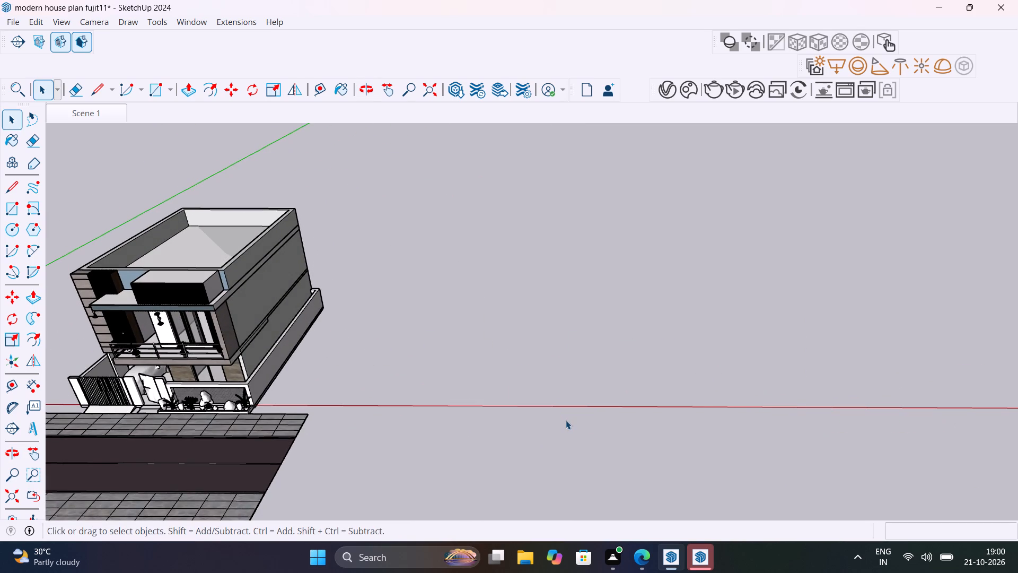
key("r")
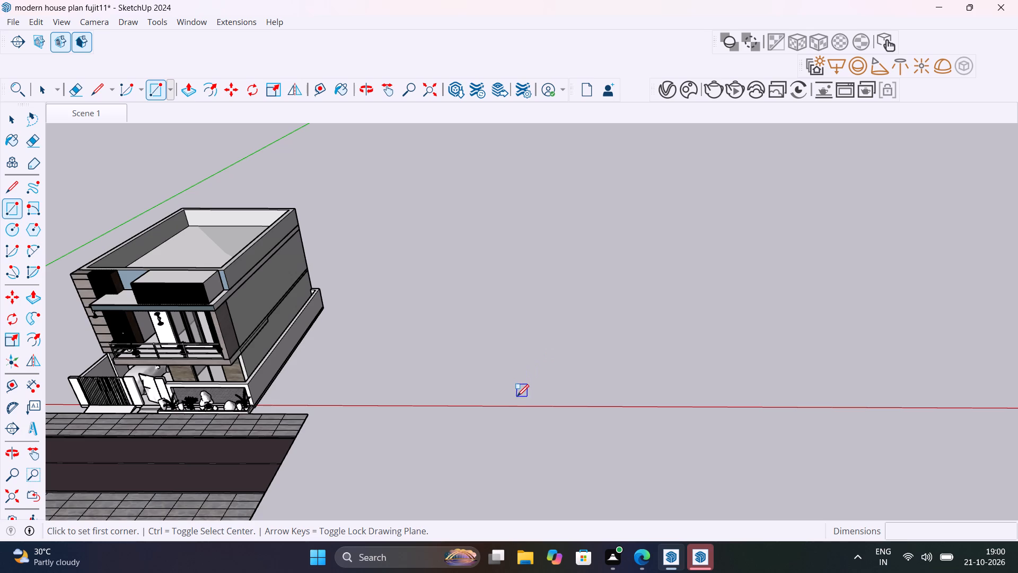
left_click(516, 402)
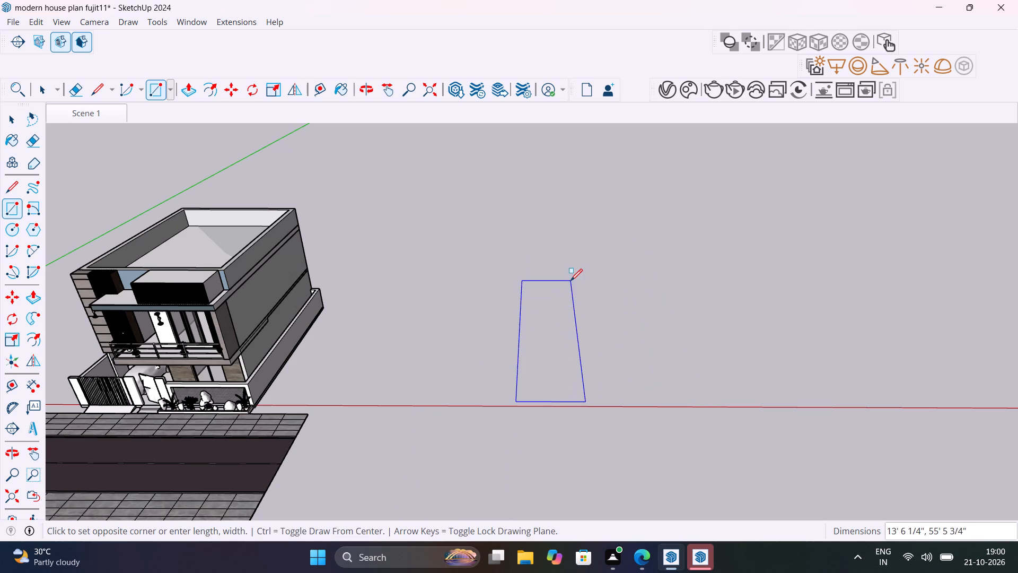
type("19'")
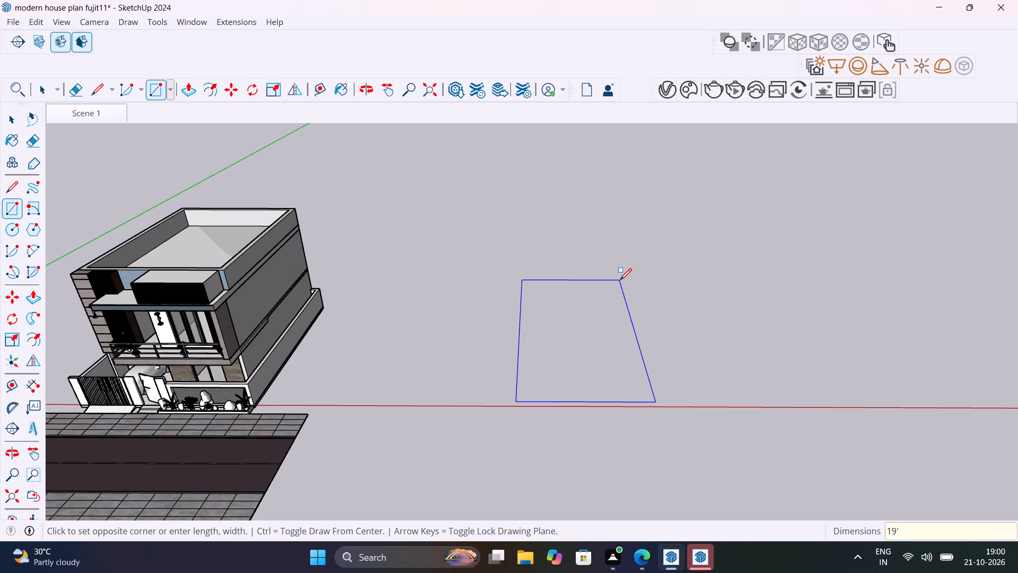
type("50")
key("Return")
key("space")
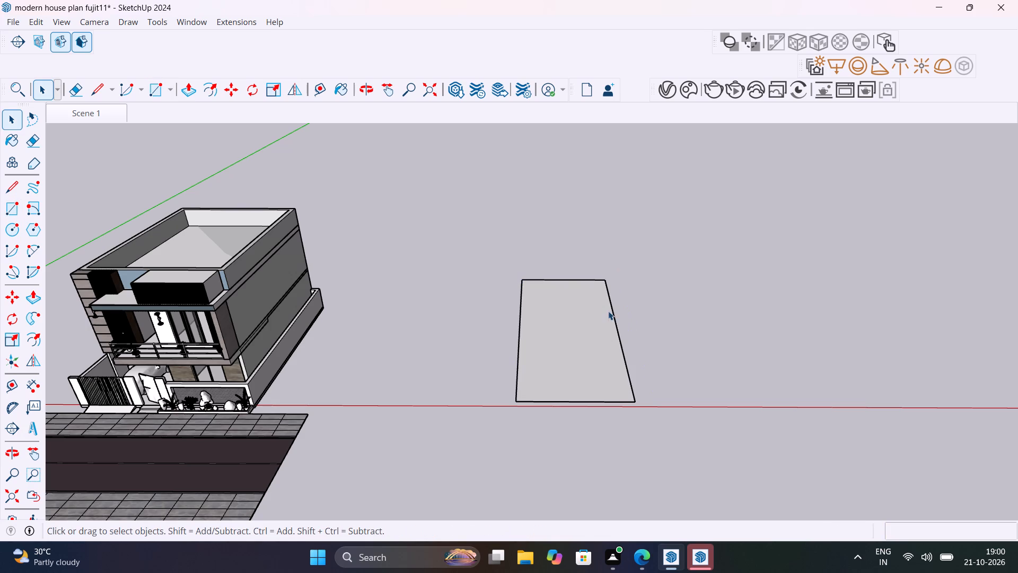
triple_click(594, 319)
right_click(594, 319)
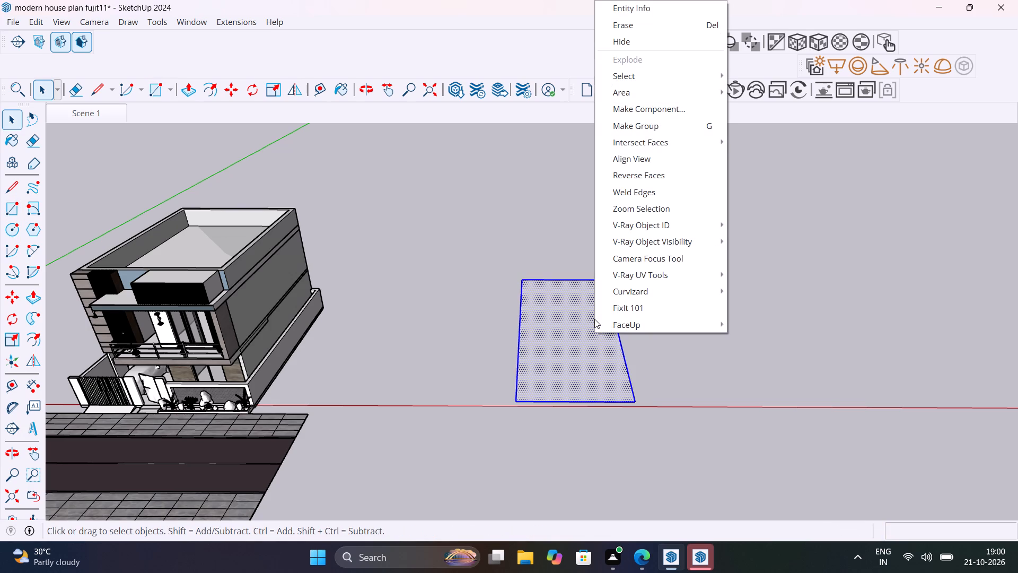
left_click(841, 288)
Push/Pull the rectangle's face upward by 6" to form a thin slab.
left_click(571, 361)
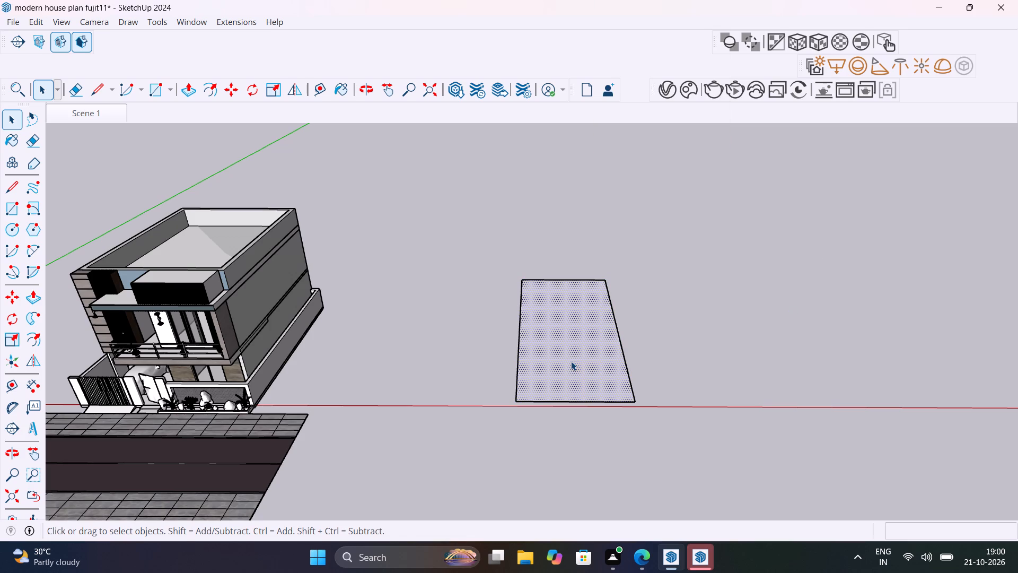
key("p")
left_click(571, 361)
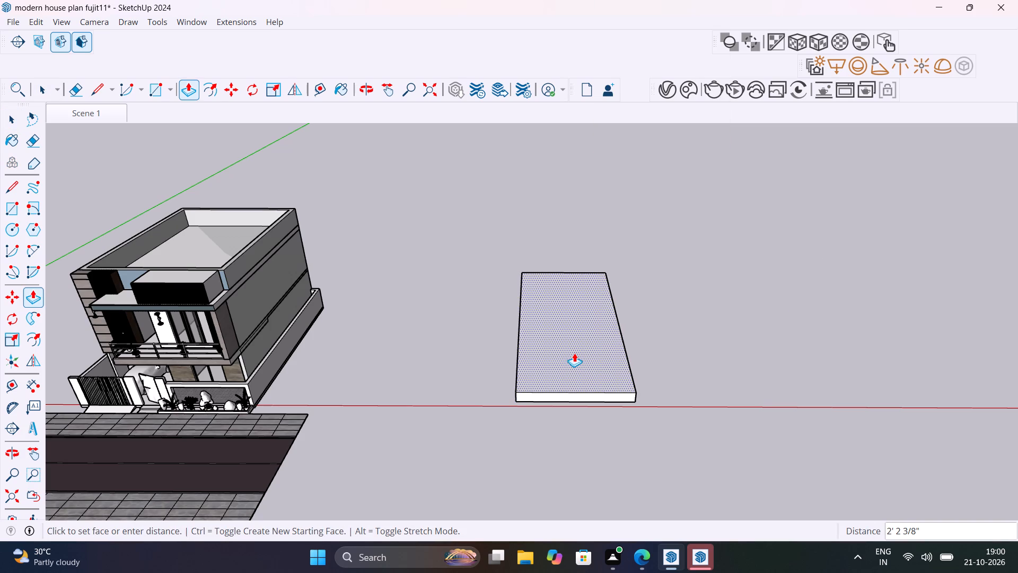
type("6\"")
key("Return")
key("space")
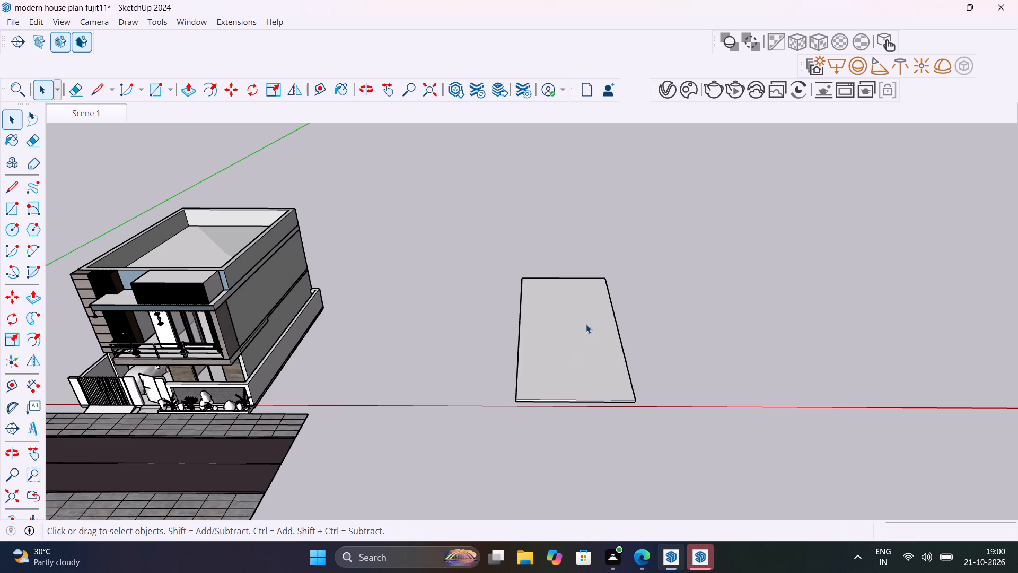
Make the whole slab a group.
scroll(560, 325, "up", 7)
triple_click(560, 325)
left_click(560, 325)
right_click(560, 325)
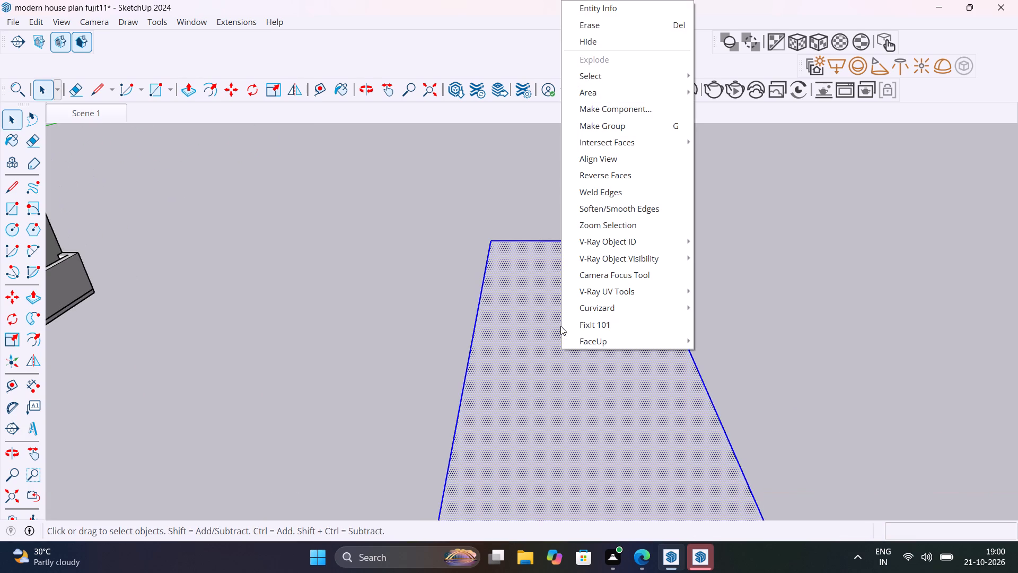
left_click(617, 125)
left_click(436, 239)
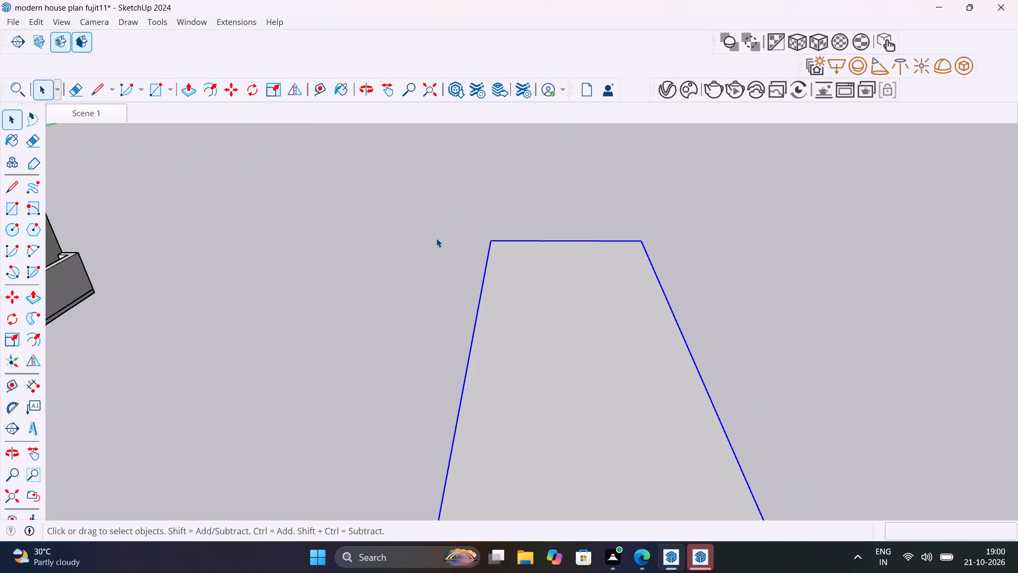
Place guides on the slab 4" inside its far short edge and 4" inside its house-side long edge.
scroll(497, 317, "down", 4)
middle_click_drag(533, 322, 548, 401)
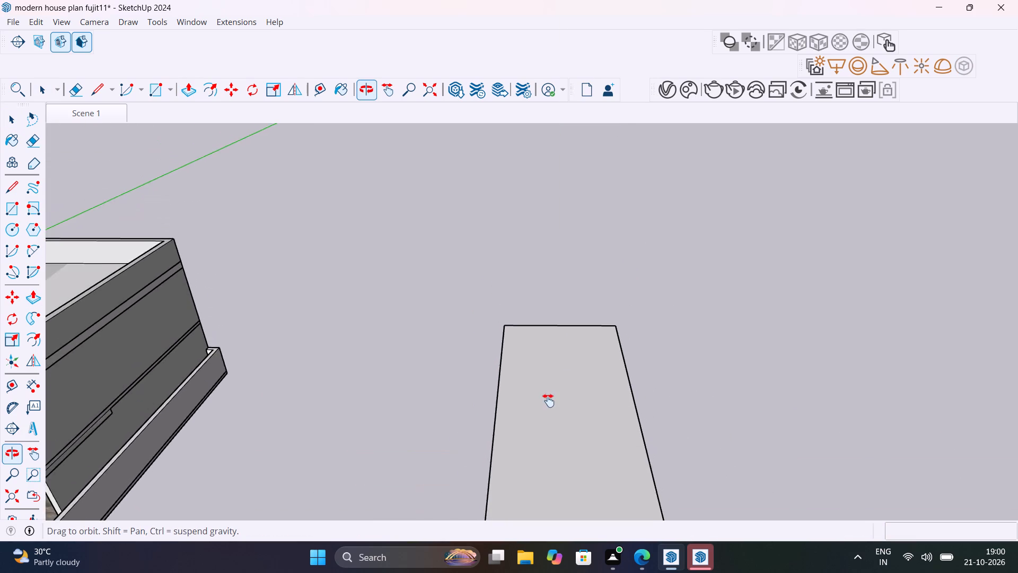
middle_click_drag(548, 401, 541, 394)
scroll(541, 394, "up", 1)
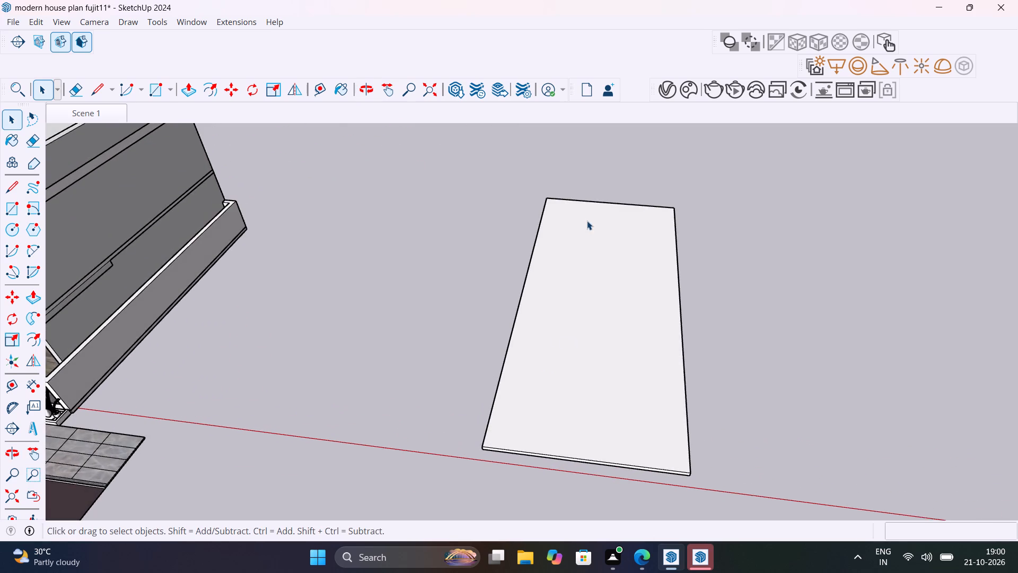
scroll(587, 220, "up", 6)
middle_click_drag(589, 219, 552, 362)
scroll(552, 362, "up", 1)
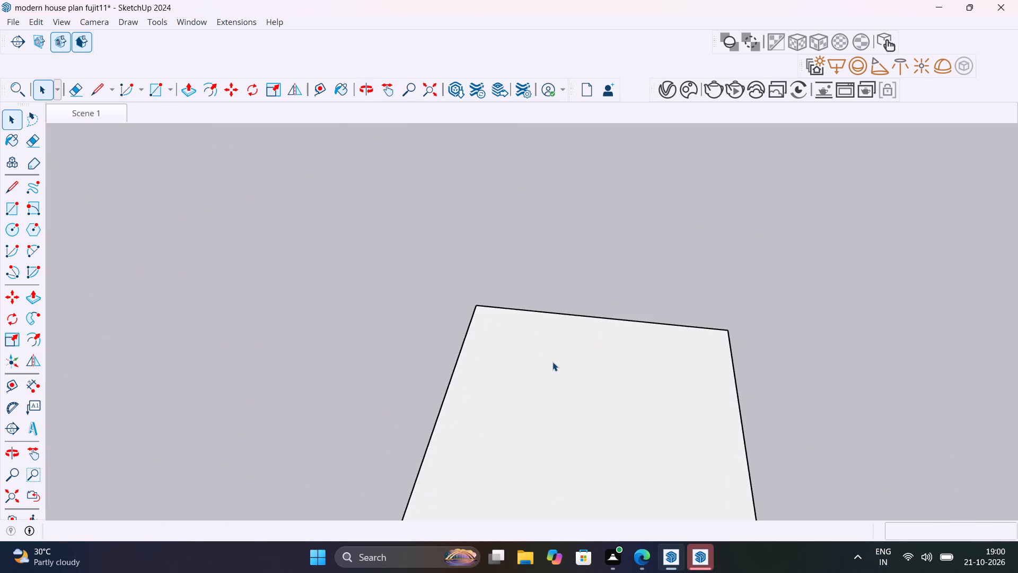
key("t")
left_click(567, 314)
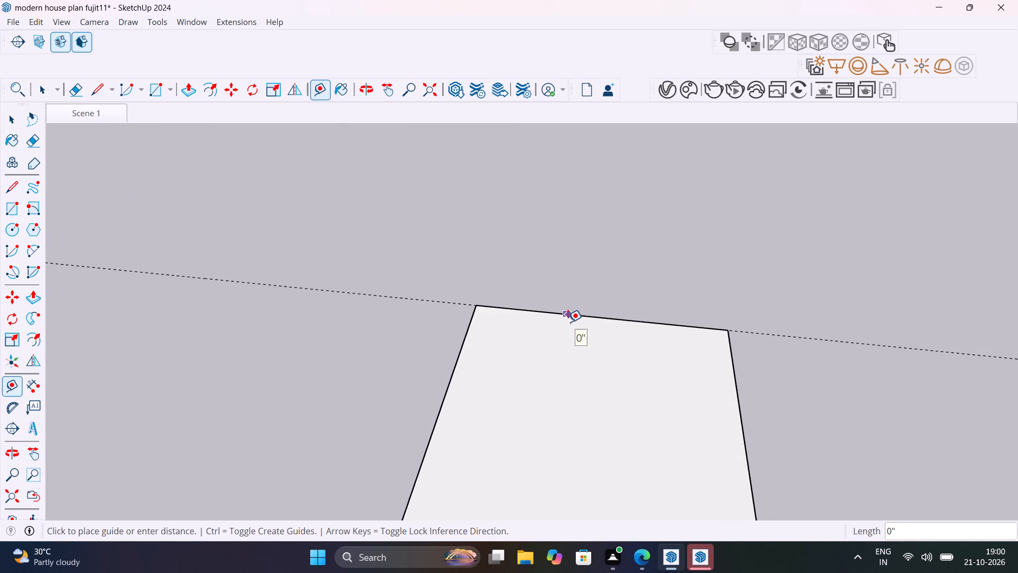
type("4\"")
key("Return")
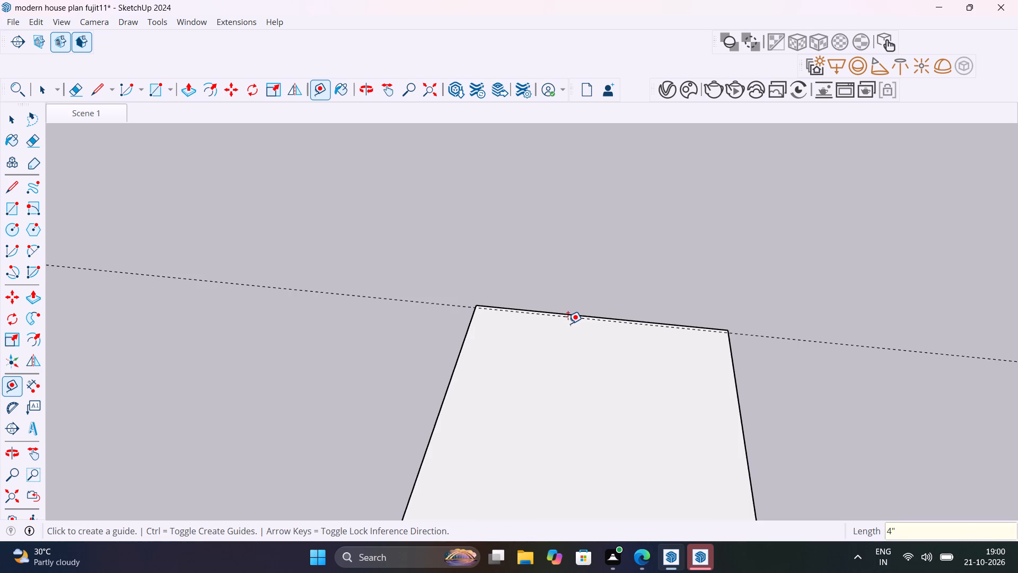
left_click(460, 353)
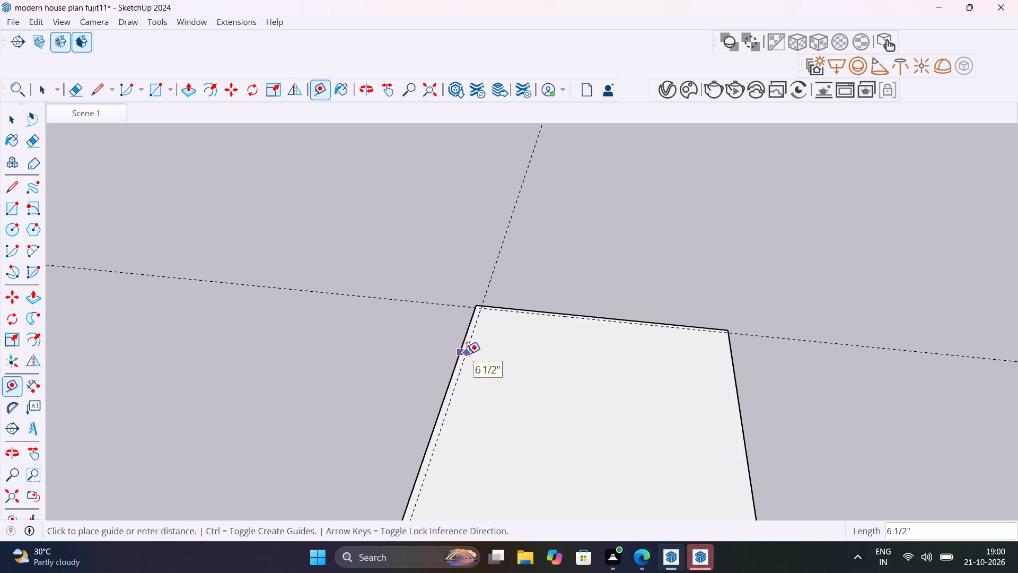
type("4\"")
key("Return")
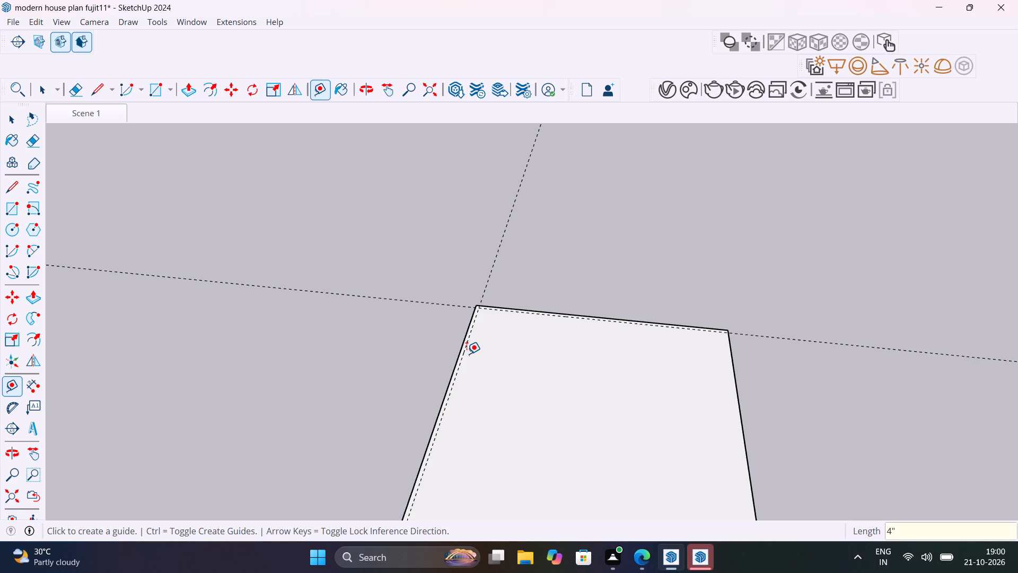
Place a guide 9" inside the slab's long edge facing away from the house.
left_click(733, 381)
type("9\"")
key("Return")
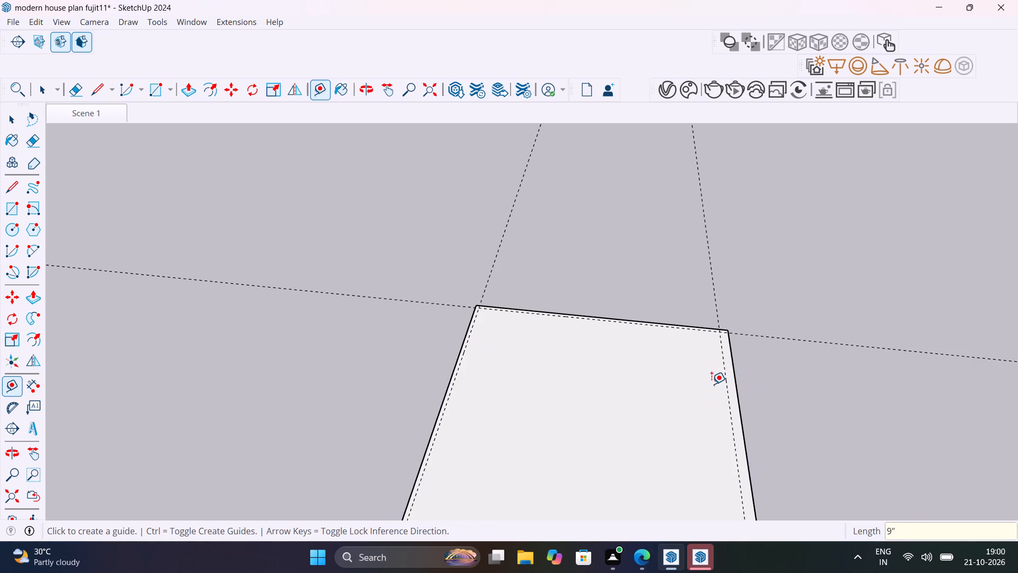
Add a guide 2' inward from the house-side 4" guide, and another 9" beyond it.
scroll(469, 335, "up", 10)
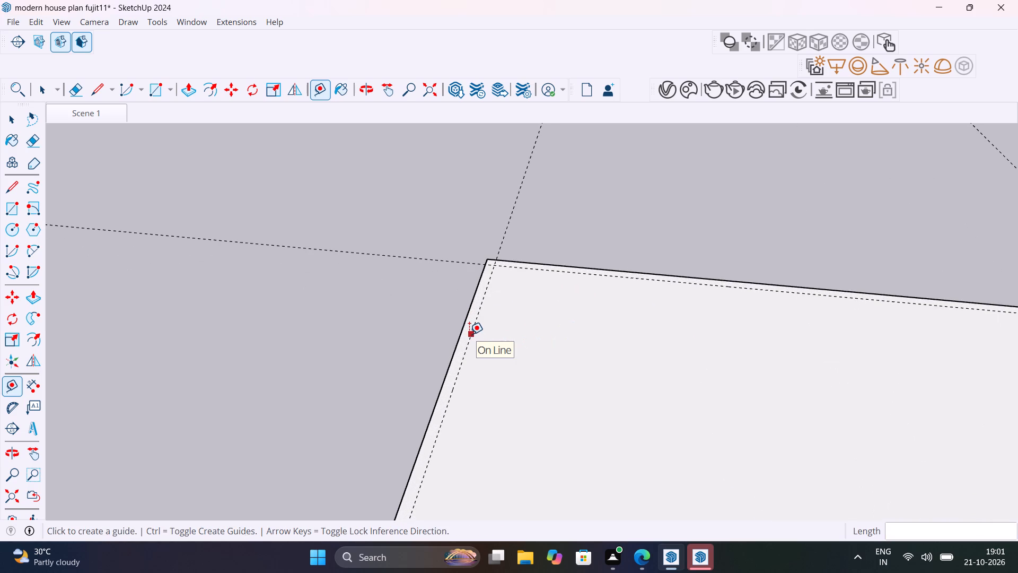
left_click(470, 334)
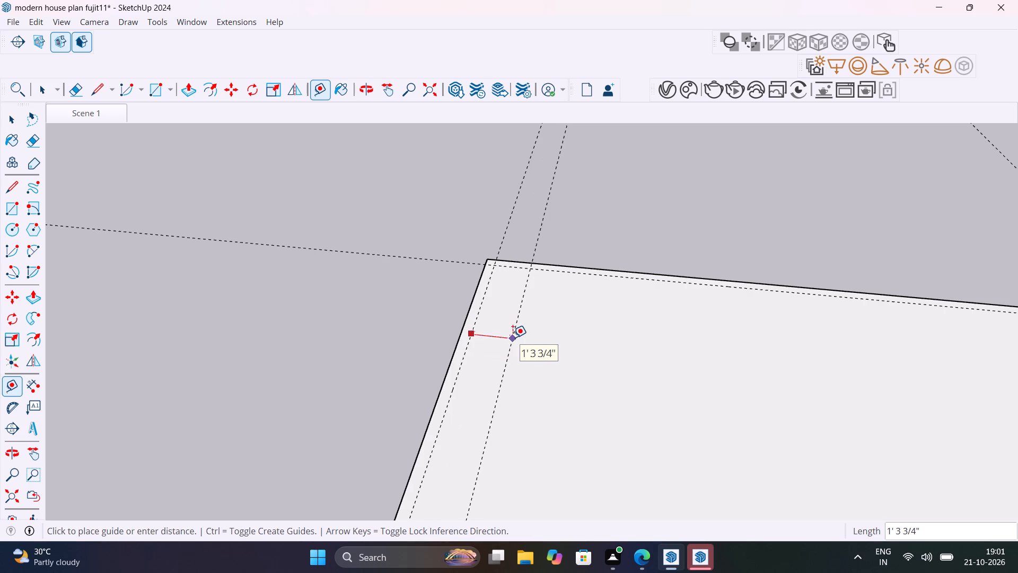
type("2'")
key("Return")
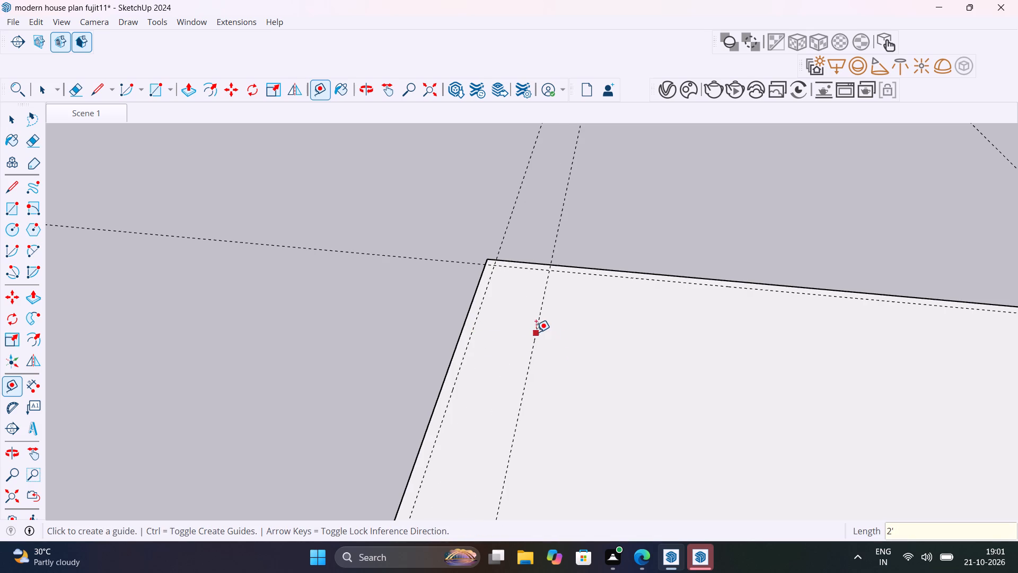
left_click(535, 330)
type("9\"")
key("Return")
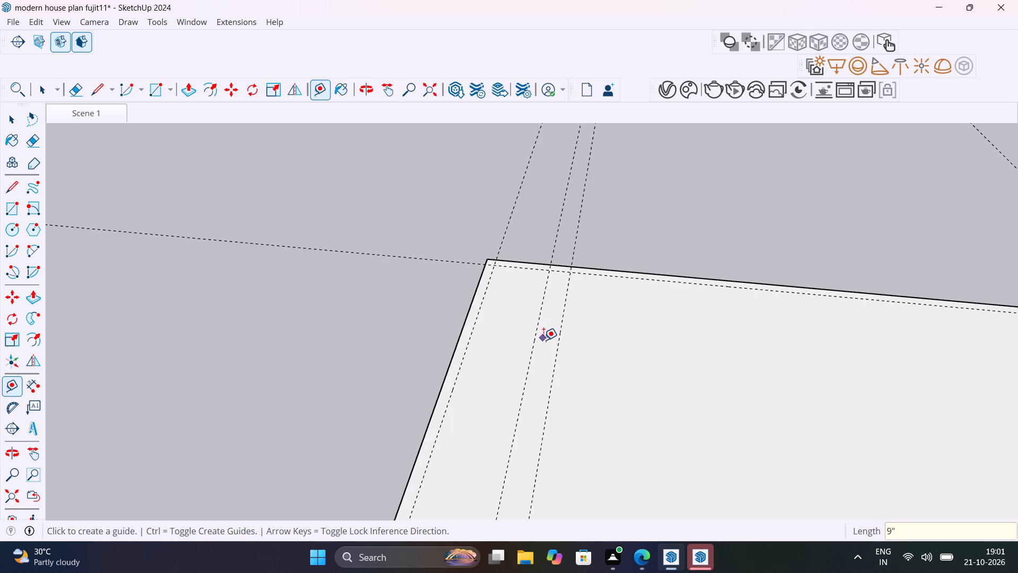
Add a guide 2' inward from the 4" guide along the slab's far short edge.
scroll(543, 340, "down", 7)
left_click(664, 313)
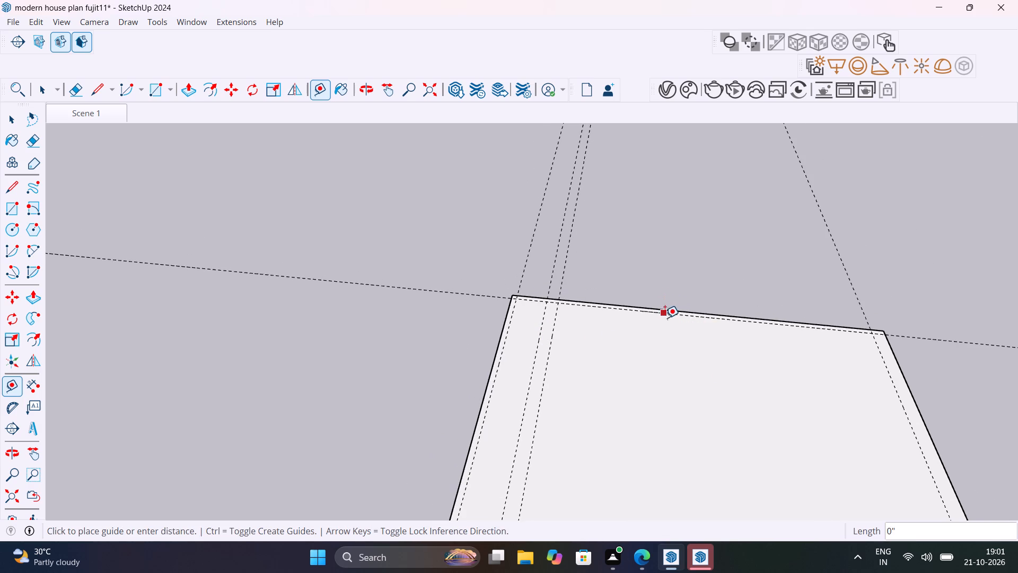
type("2'")
key("Return")
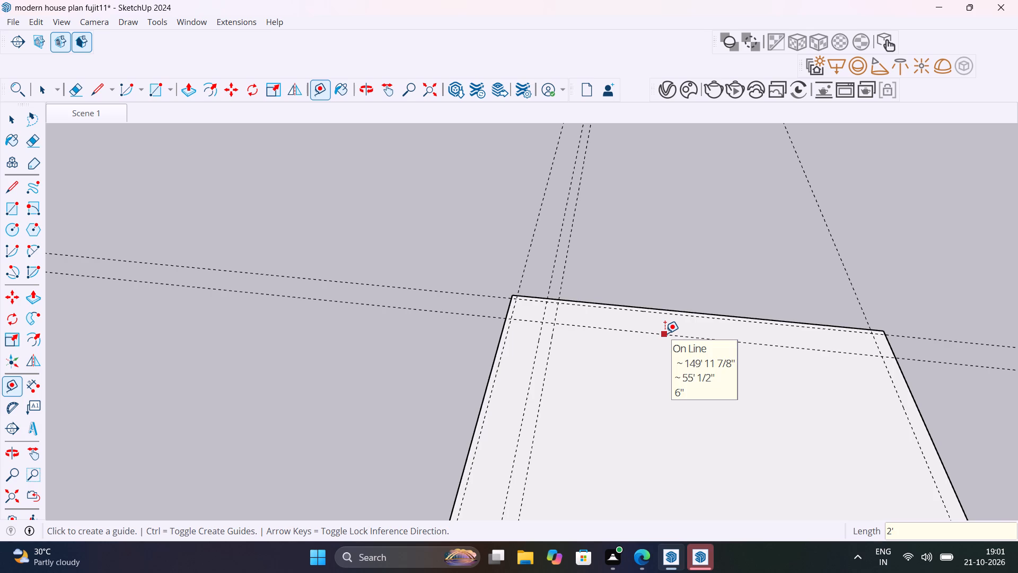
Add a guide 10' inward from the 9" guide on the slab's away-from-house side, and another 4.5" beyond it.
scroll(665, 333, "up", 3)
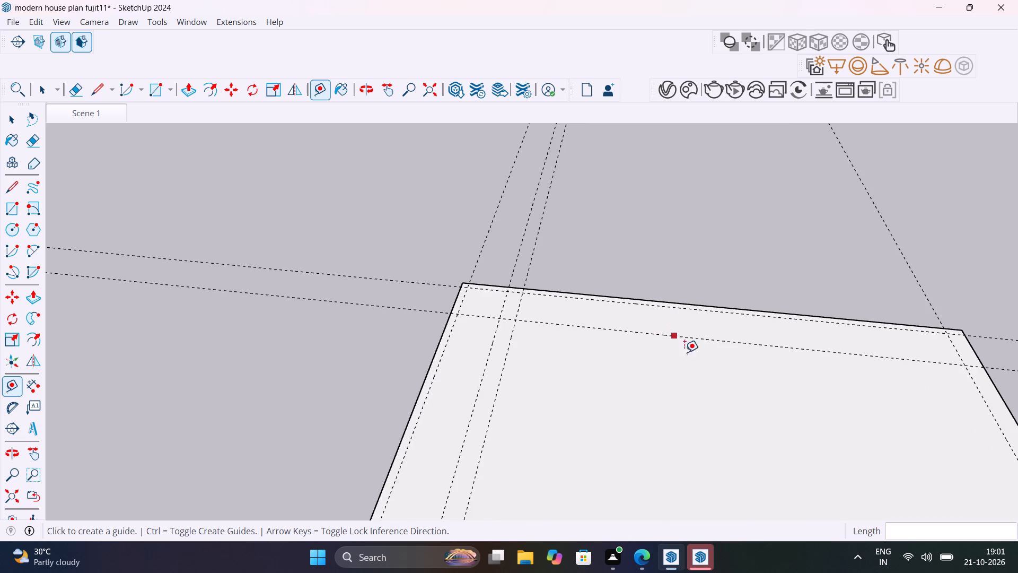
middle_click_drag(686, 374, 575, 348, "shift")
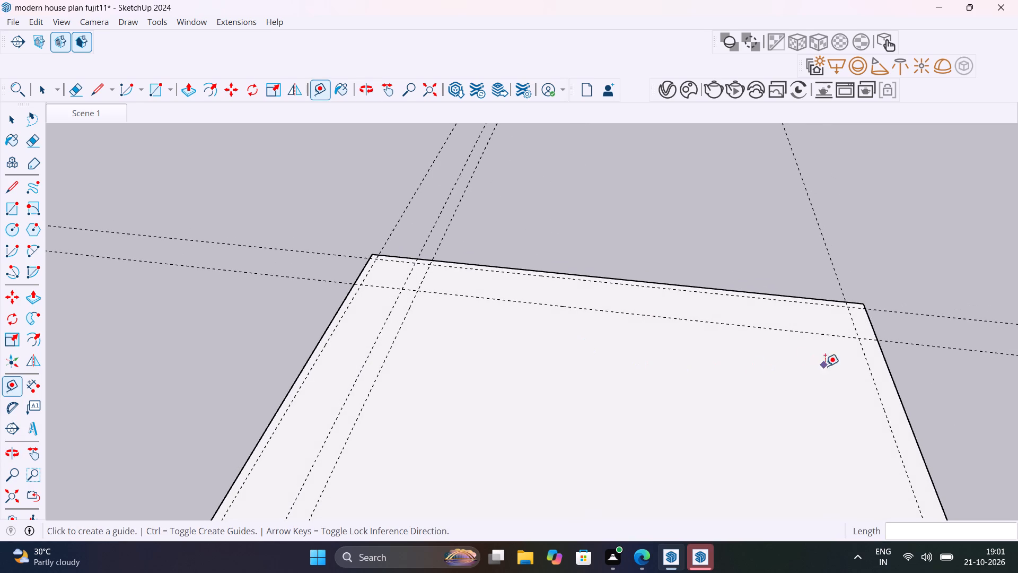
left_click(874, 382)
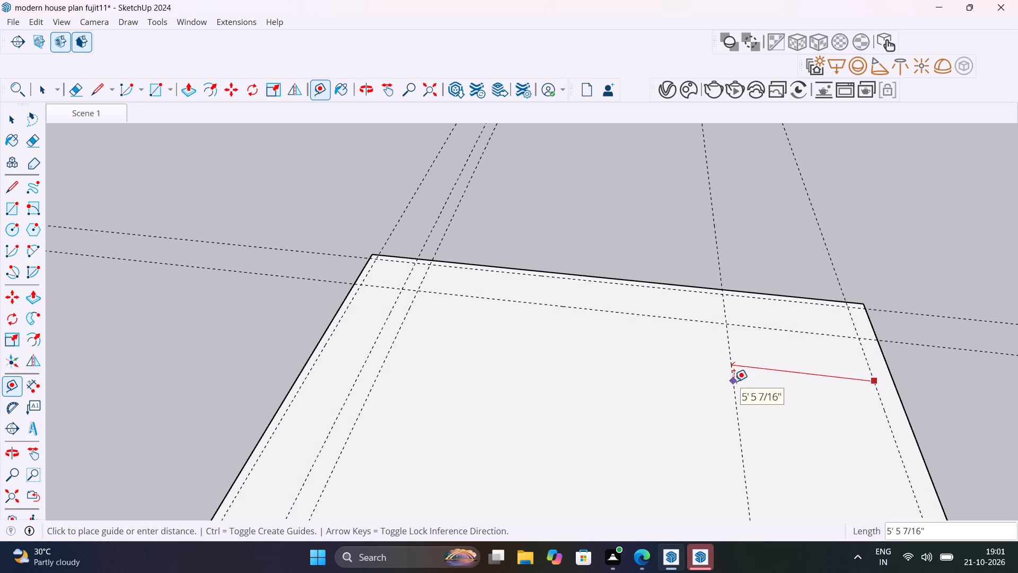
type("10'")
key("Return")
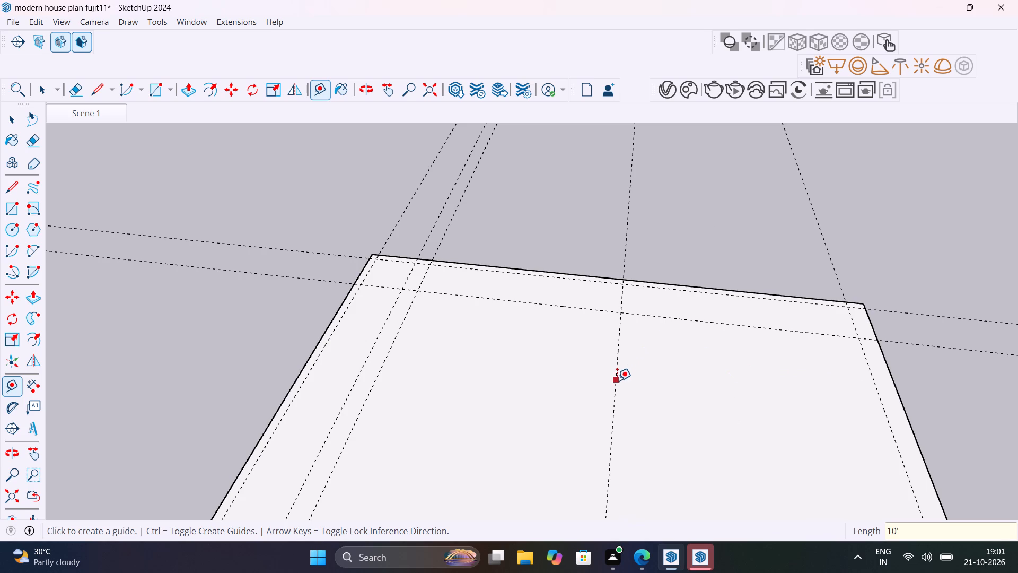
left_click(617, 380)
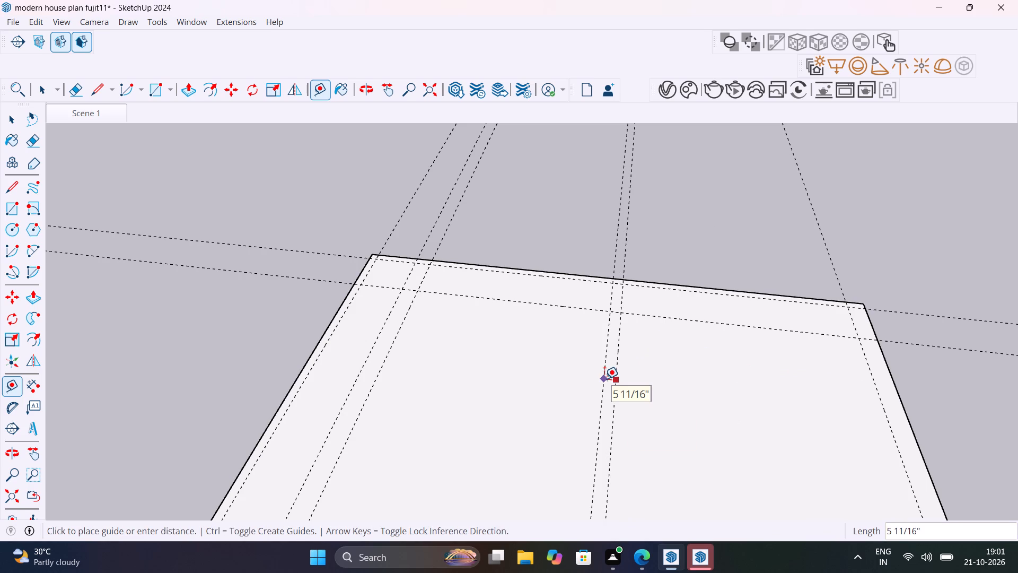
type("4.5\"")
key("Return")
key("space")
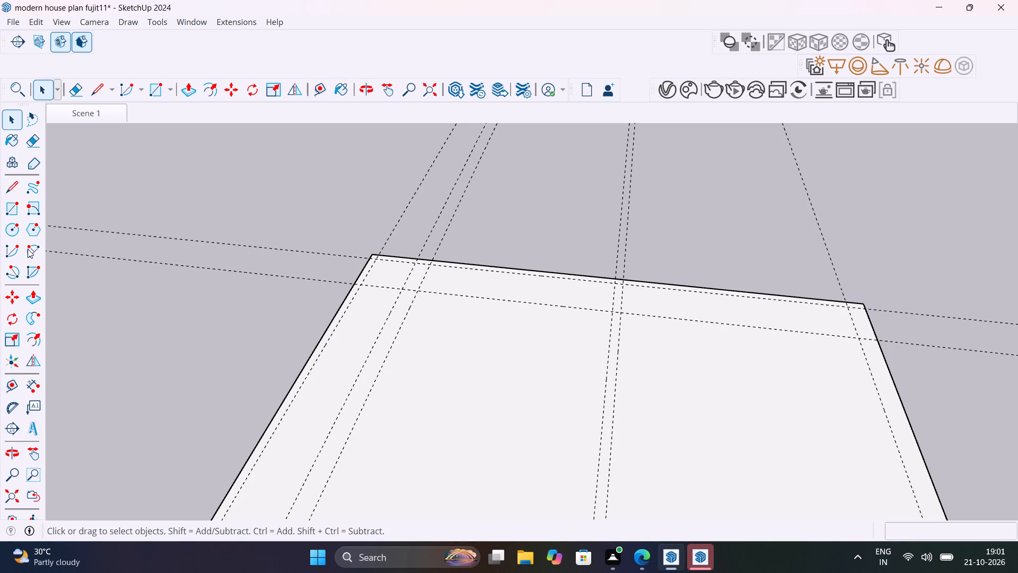
Measure the gap between the innermost house-side guide and the nearer of the two new mid-slab guides.
left_click(34, 381)
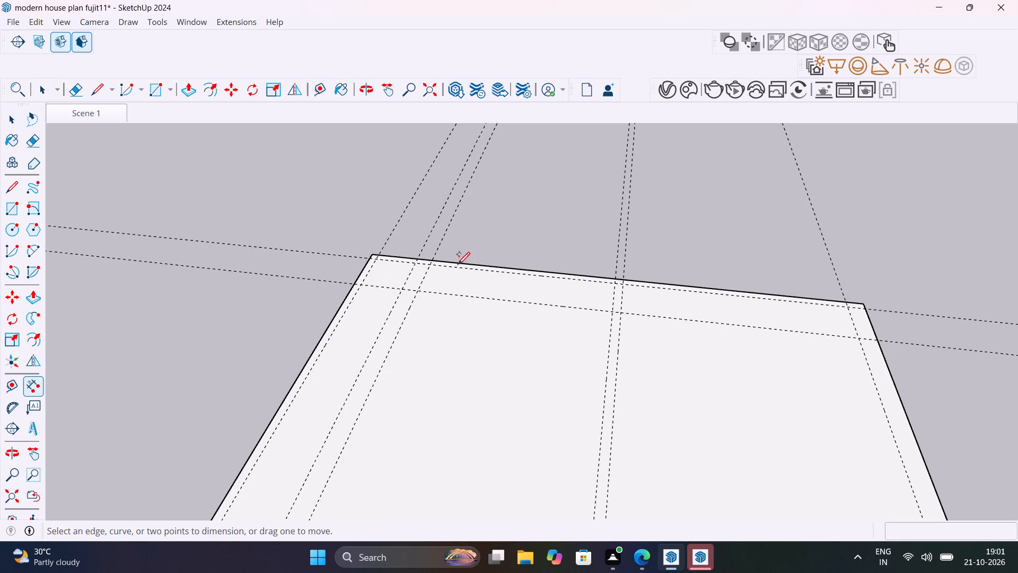
left_click(415, 290)
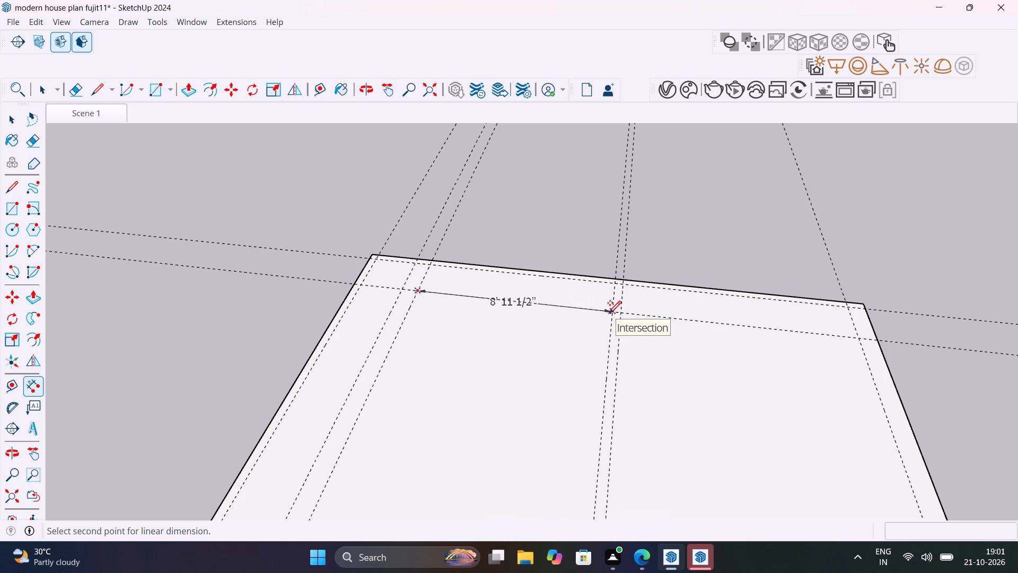
key("Escape")
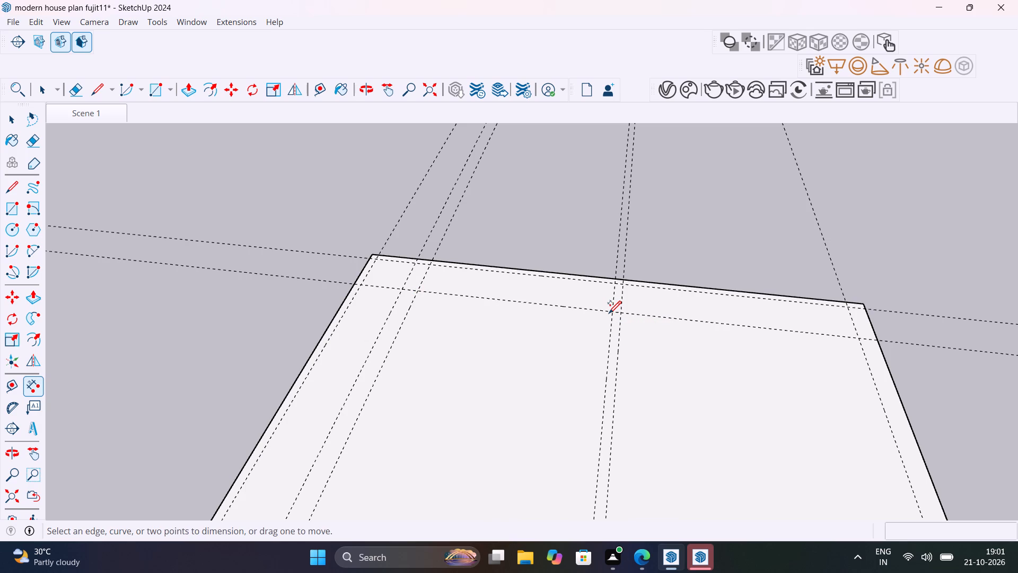
key("space")
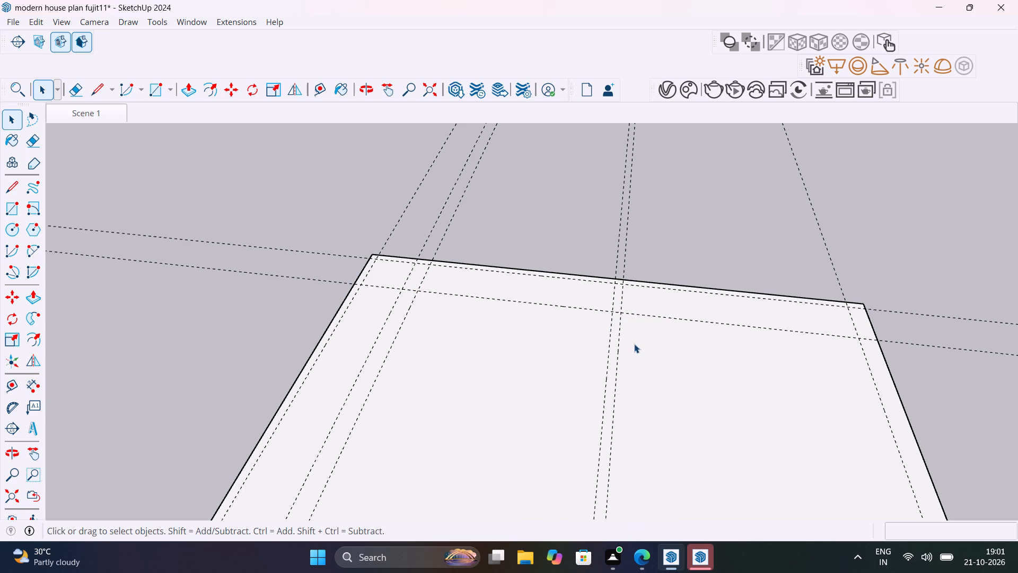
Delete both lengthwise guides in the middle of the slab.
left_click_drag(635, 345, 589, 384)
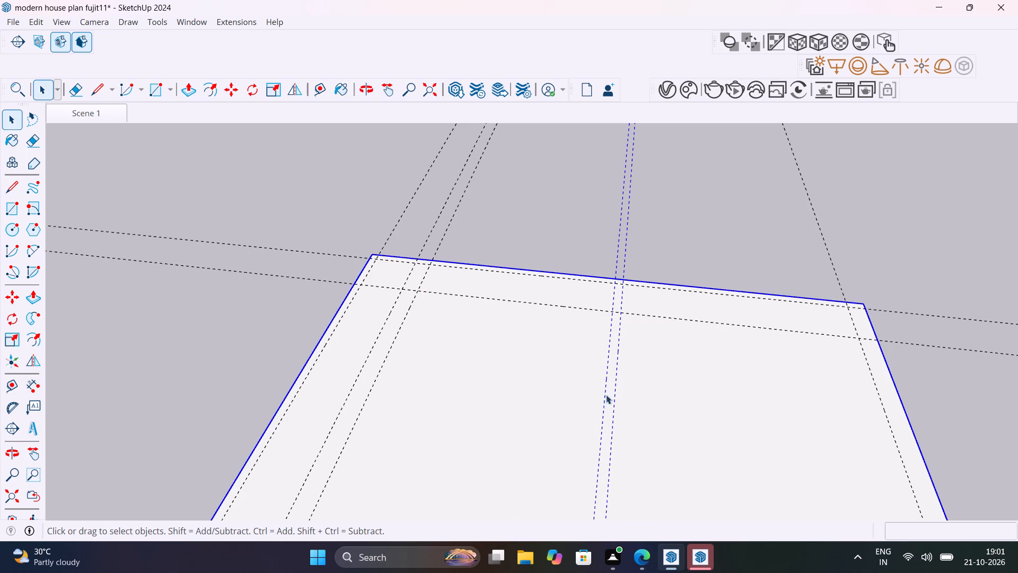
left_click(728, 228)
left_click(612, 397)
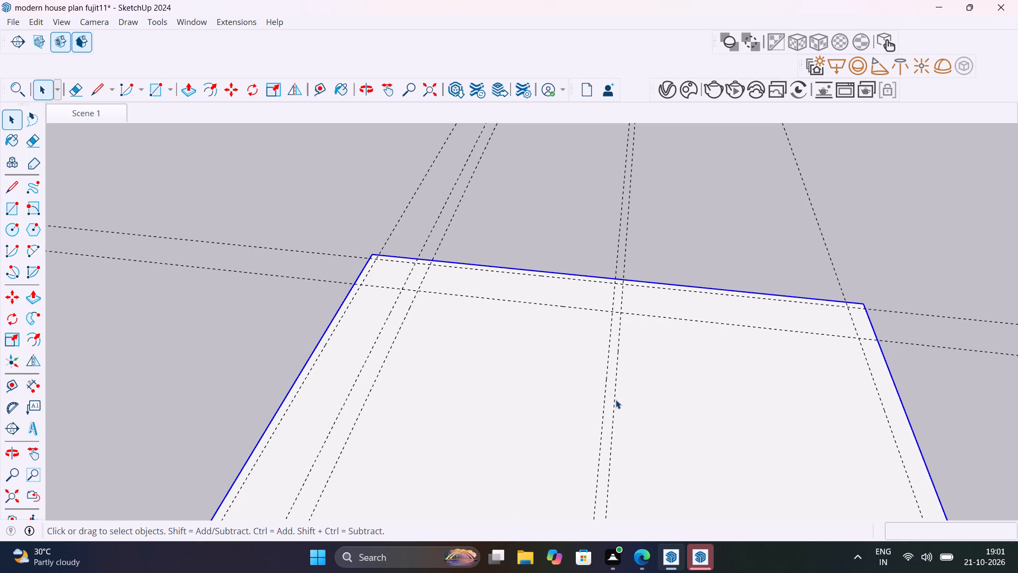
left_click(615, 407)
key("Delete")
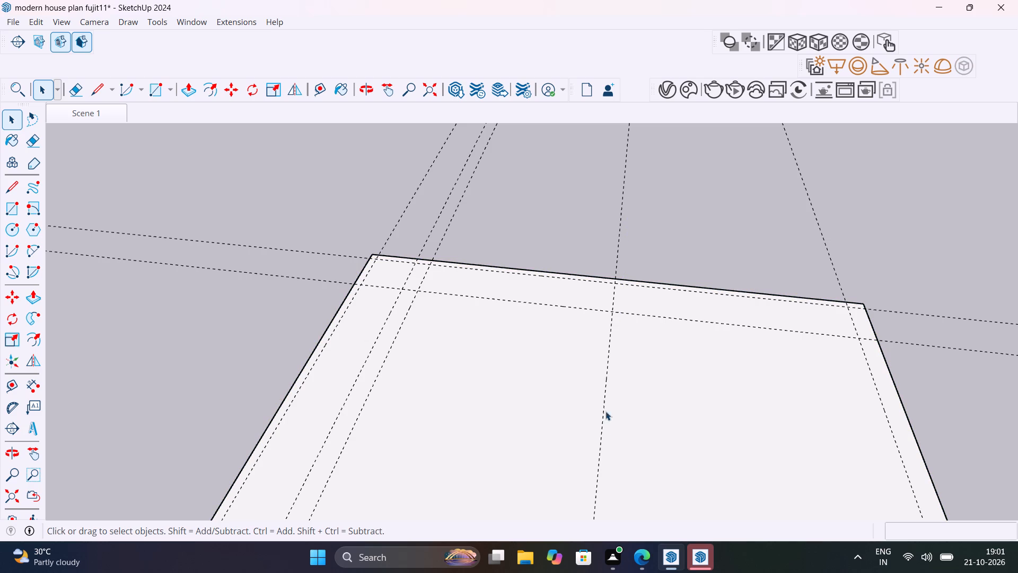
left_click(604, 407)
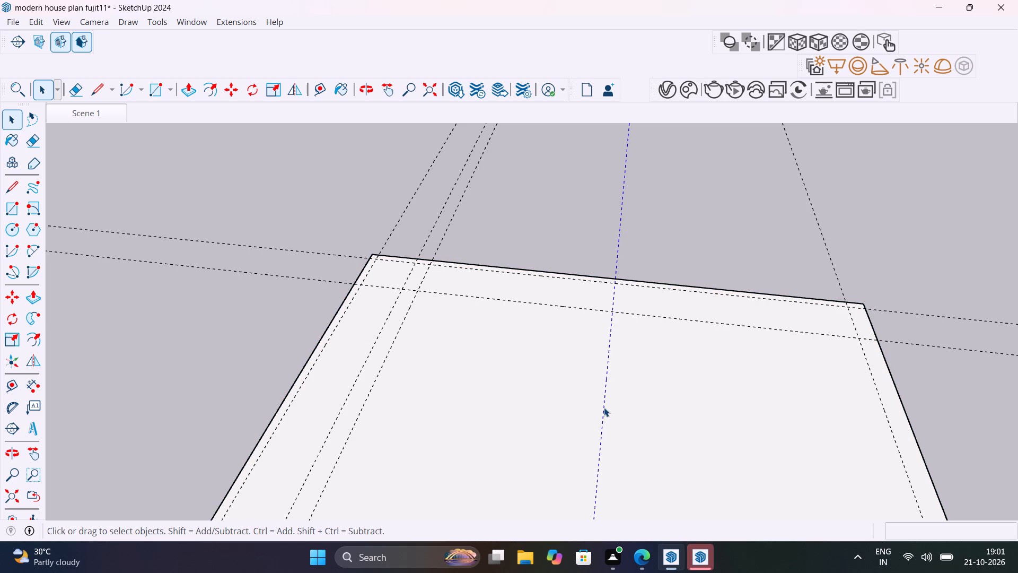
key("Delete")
Add a guide 8' inward from the innermost house-side guide, and another 4.5" beyond it.
key("t")
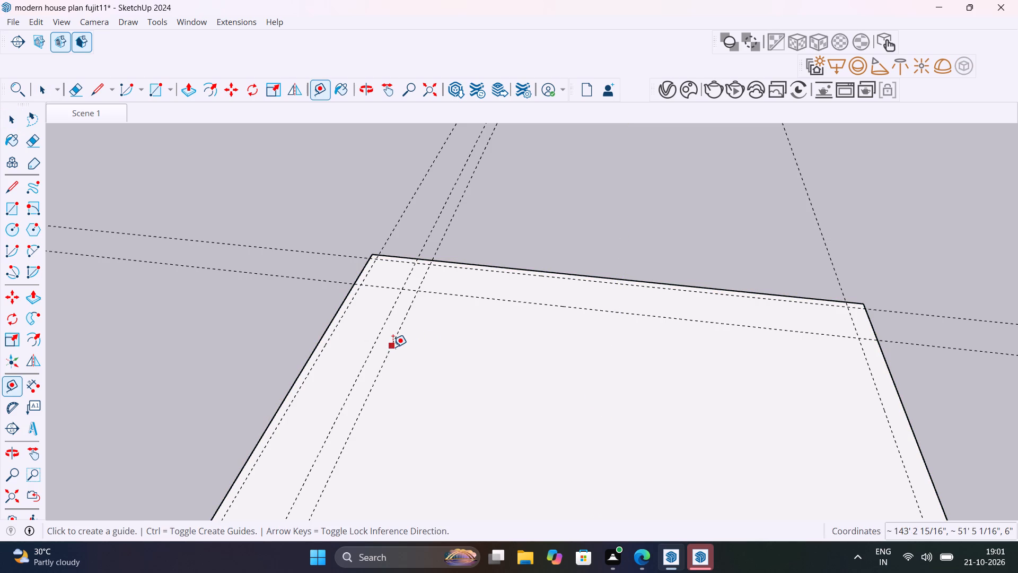
left_click(393, 347)
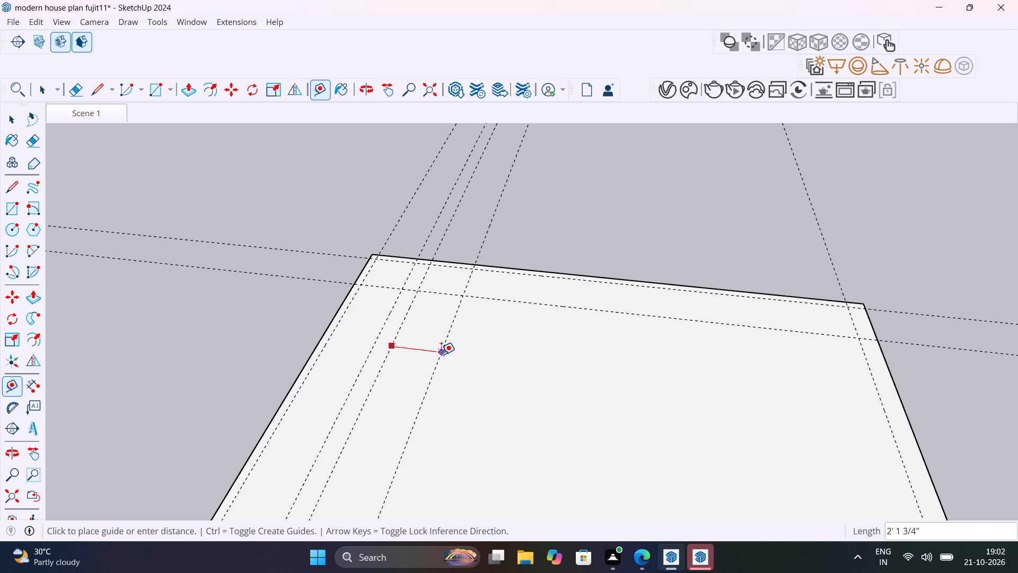
key("7")
key("BackSpace")
type("8'")
key("Return")
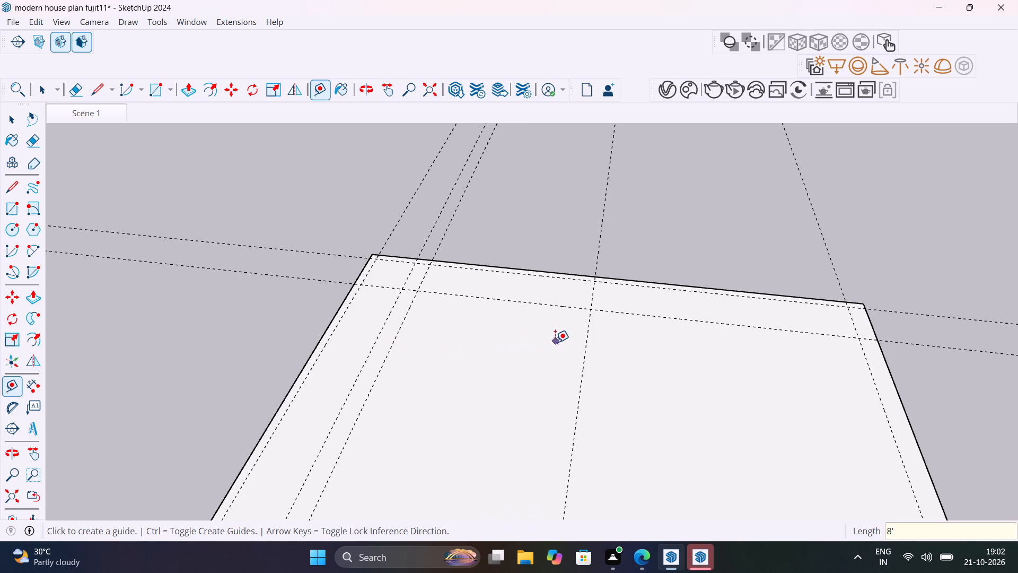
left_click(583, 357)
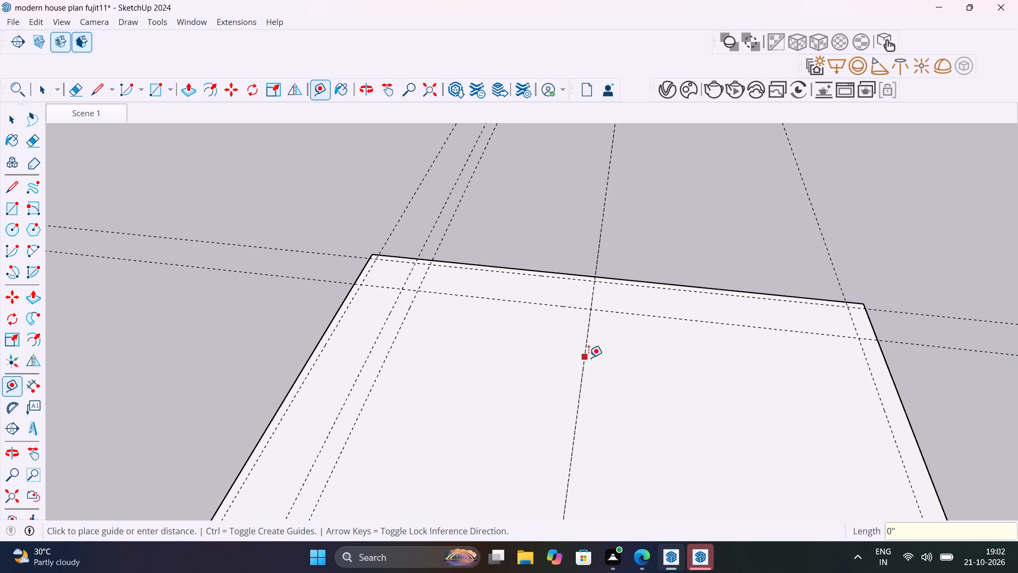
type("4.5\"")
key("Return")
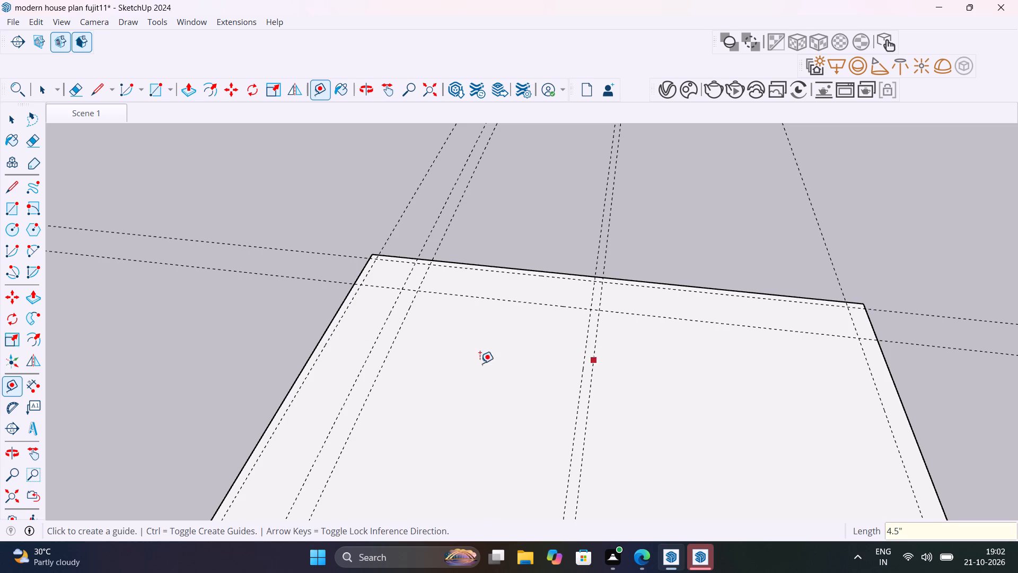
Measure the gap between the outer mid-slab guide and the 9" guide on the side facing away from the house.
left_click(37, 386)
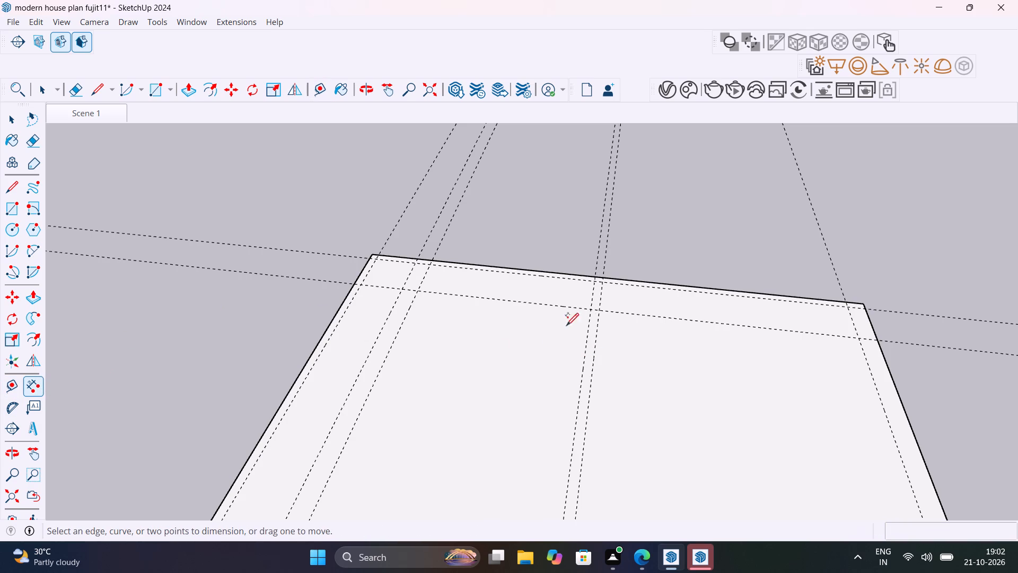
left_click(601, 310)
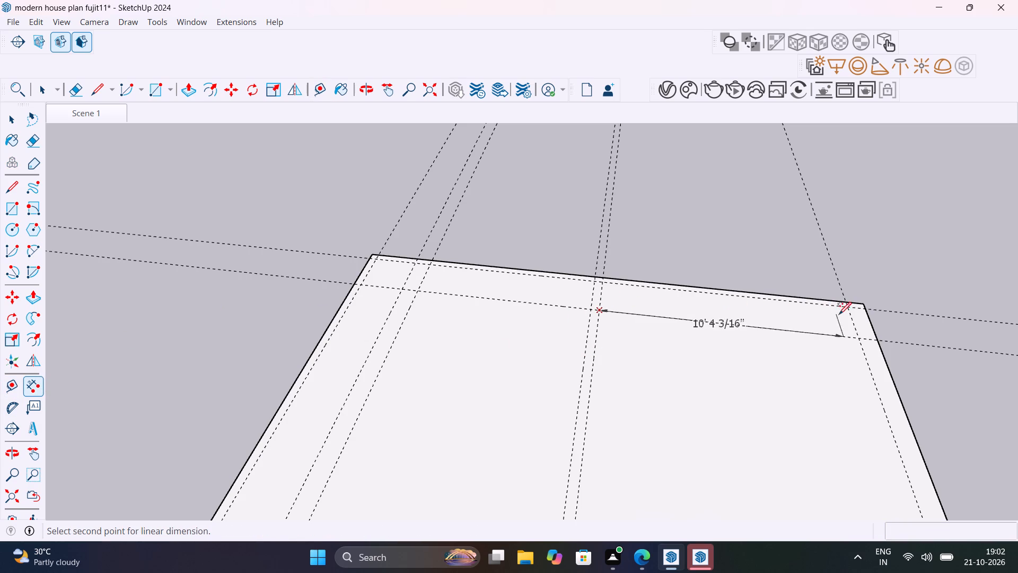
scroll(860, 341, "up", 5)
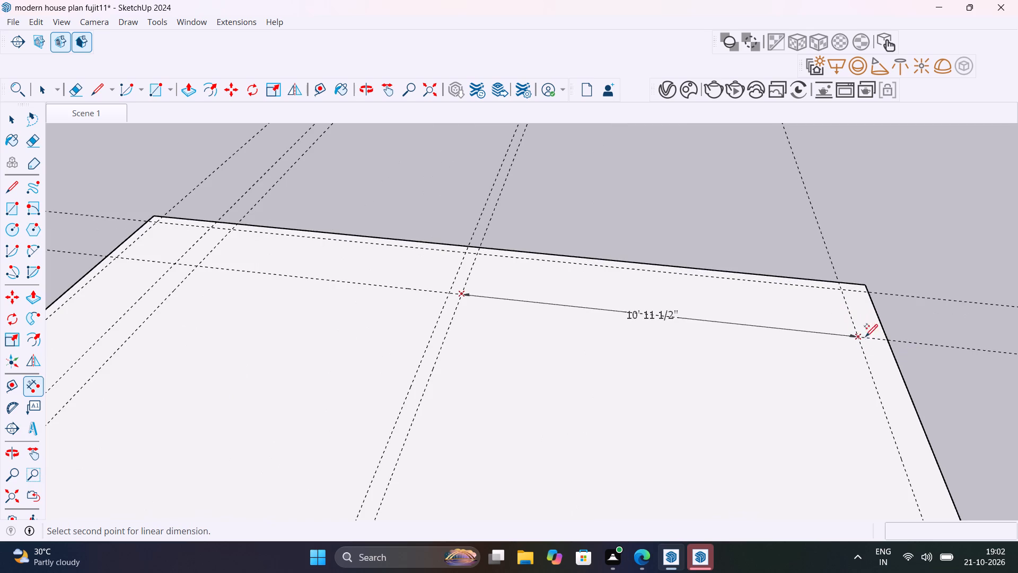
left_click(861, 340)
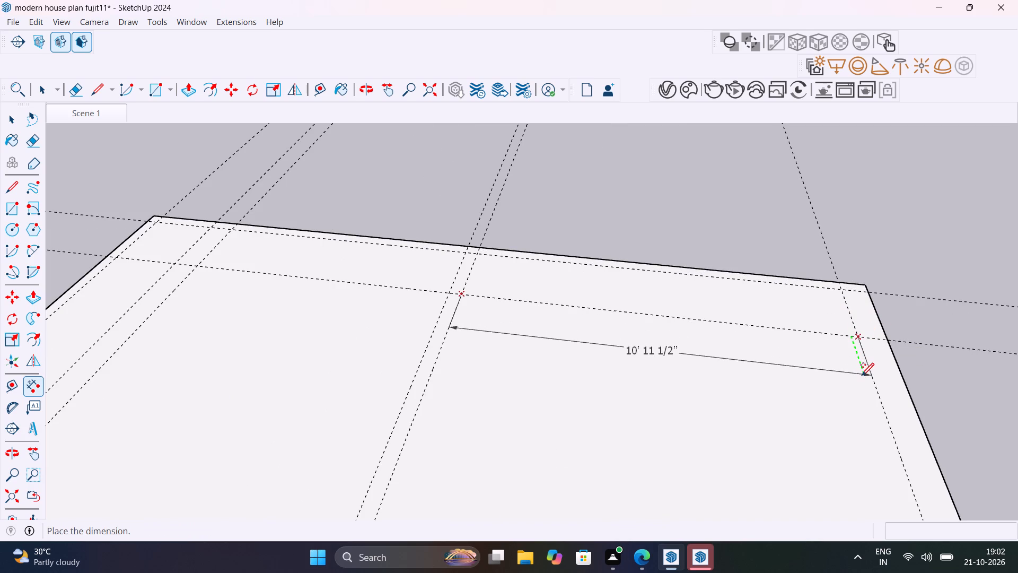
key("Escape")
Add a crosswise guide 9" inward from the 2' guide near the slab's far short edge, and another 11' beyond it.
scroll(682, 356, "down", 7)
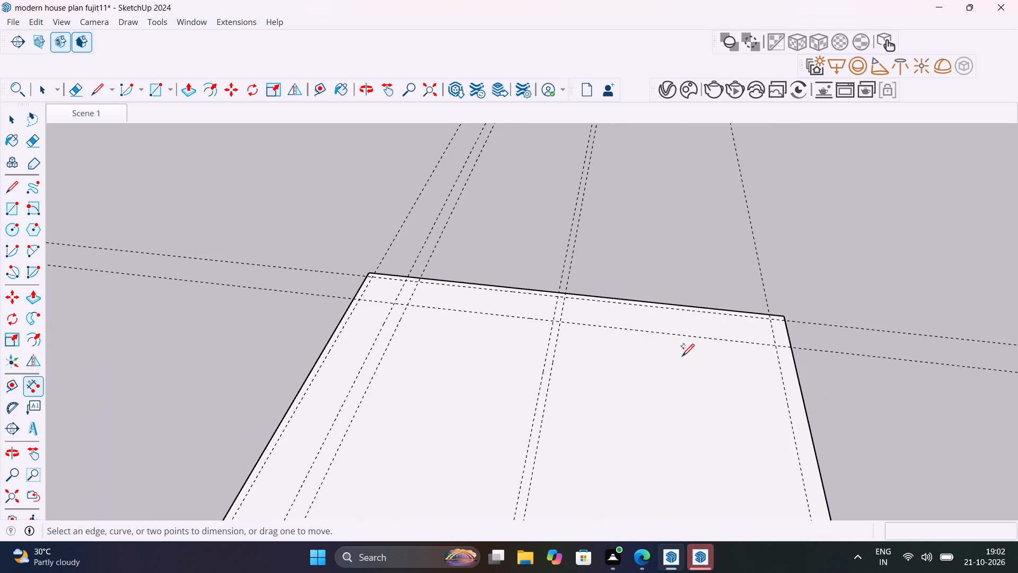
middle_click_drag(693, 388, 691, 304, "shift")
scroll(686, 322, "down", 6)
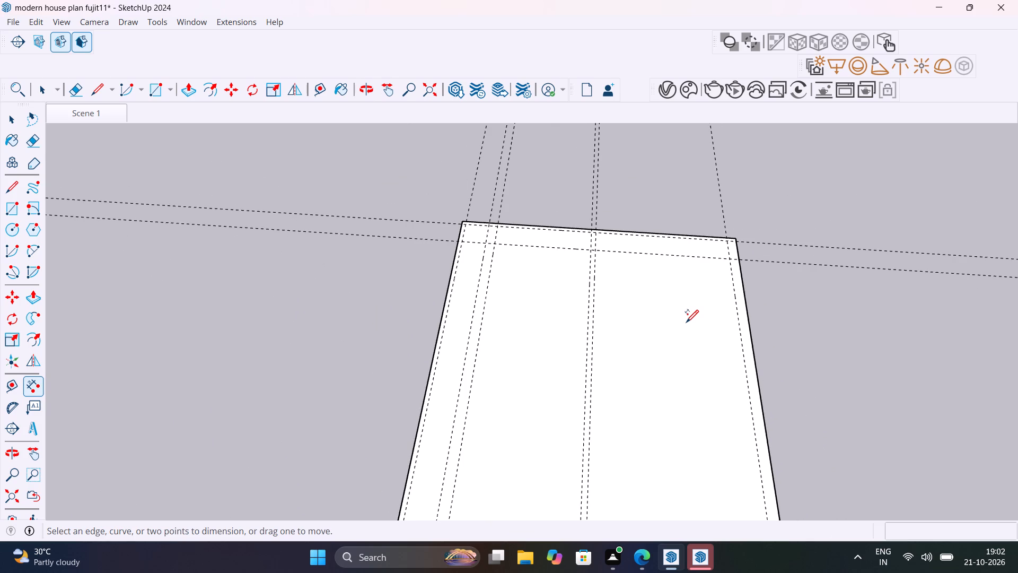
scroll(633, 285, "up", 5)
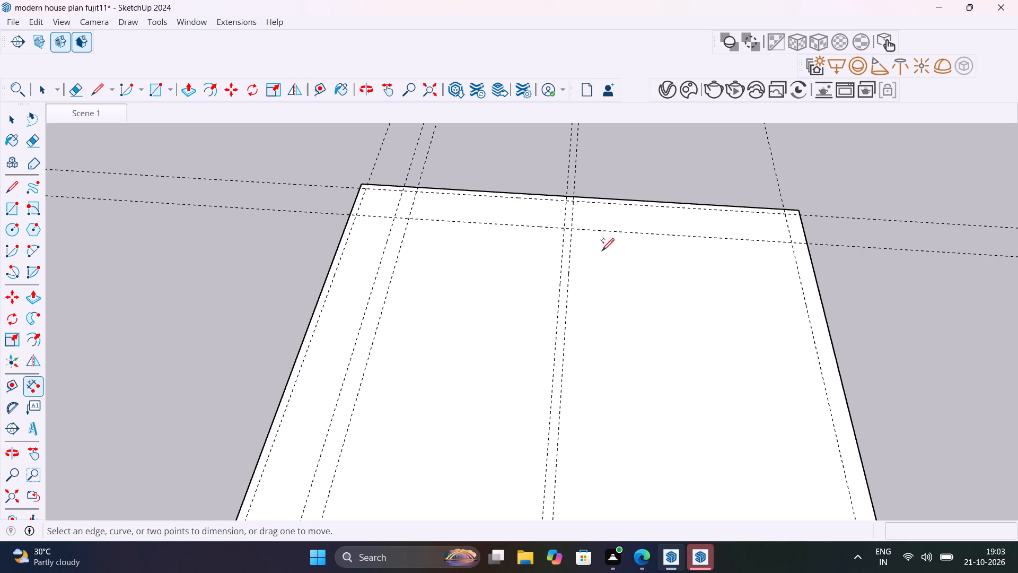
key("space")
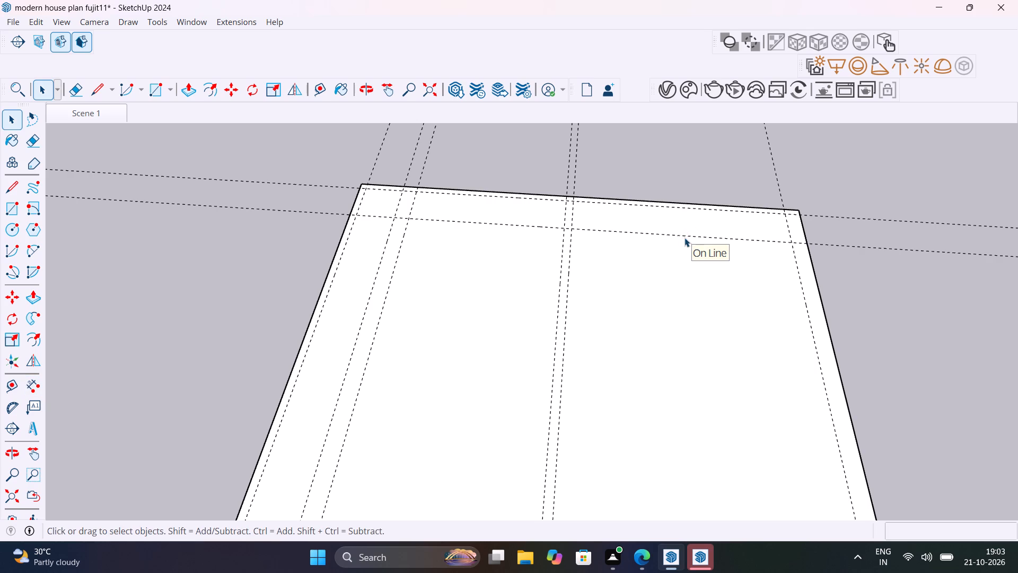
key("t")
left_click(684, 238)
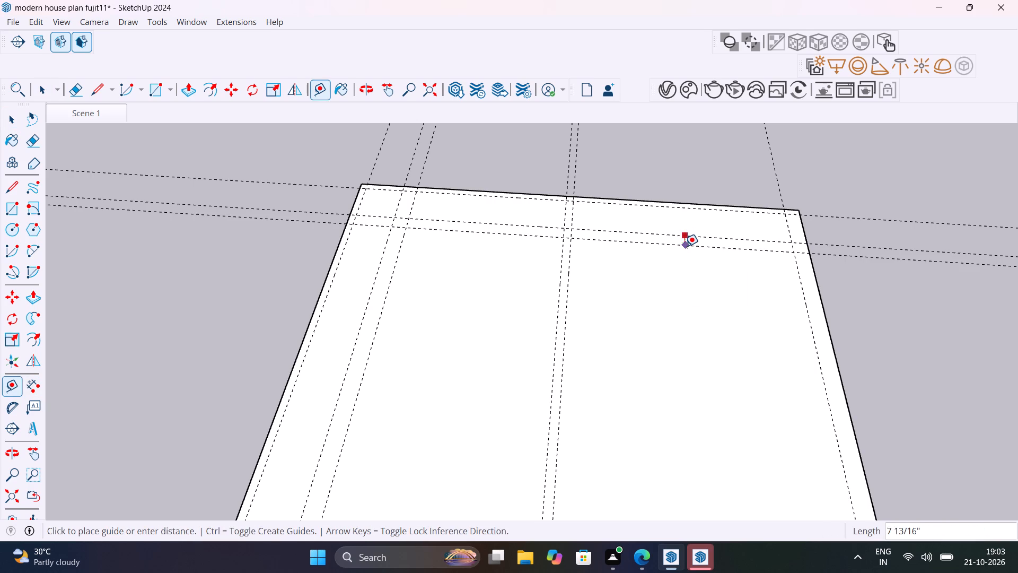
type("9\"")
key("Return")
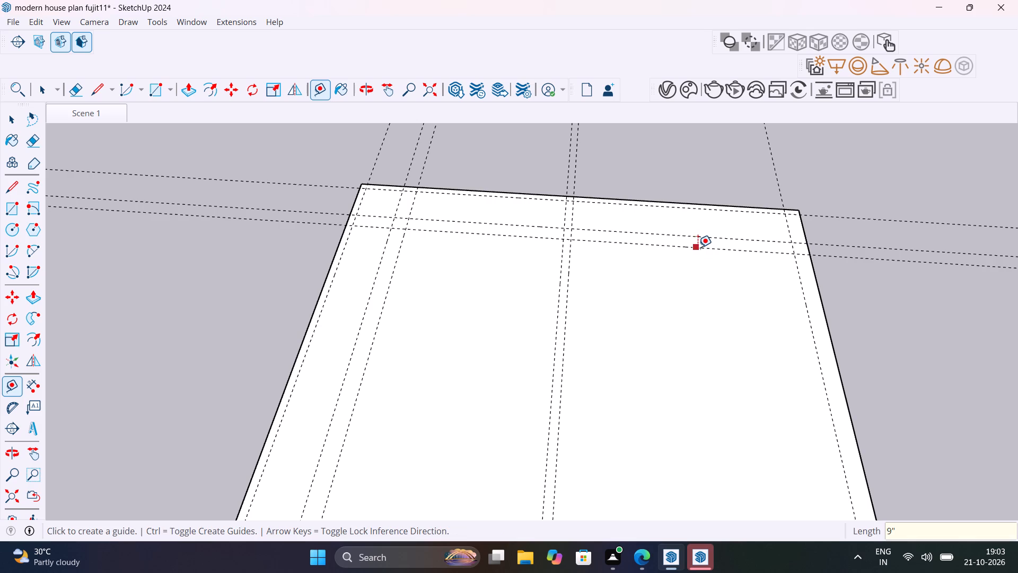
left_click(698, 247)
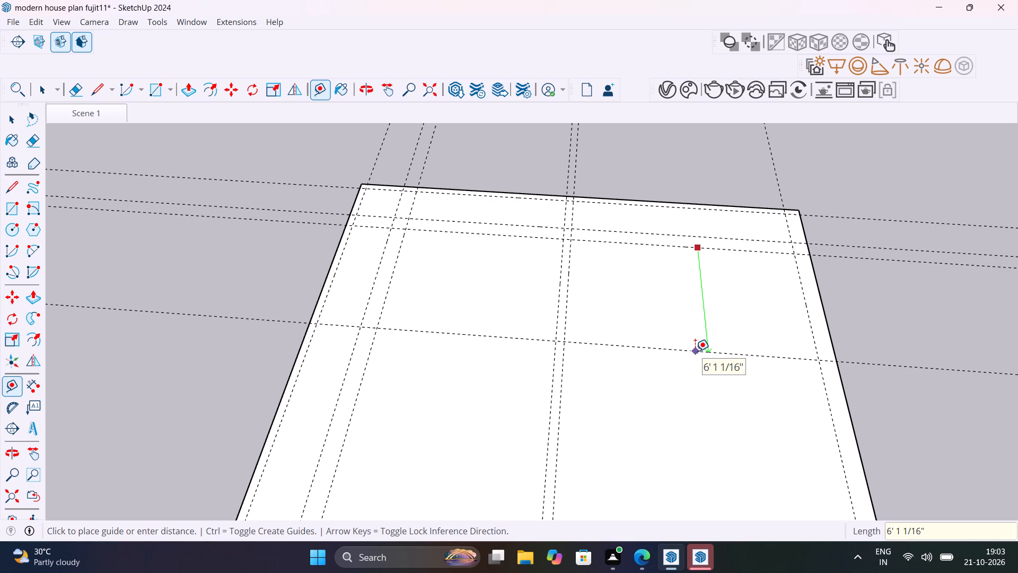
type("11'")
key("Return")
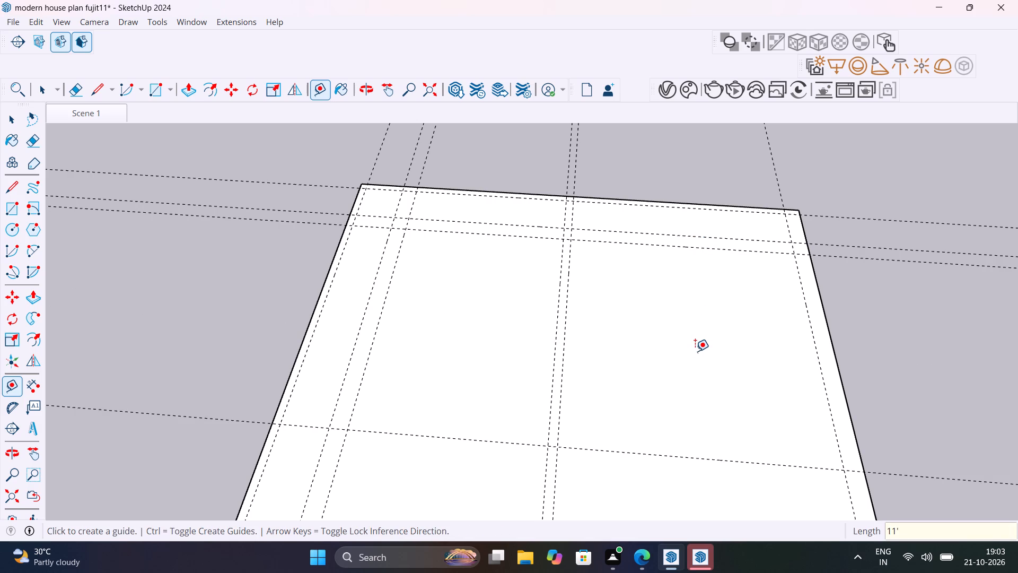
scroll(698, 367, "down", 5)
middle_click_drag(700, 373, 604, 287)
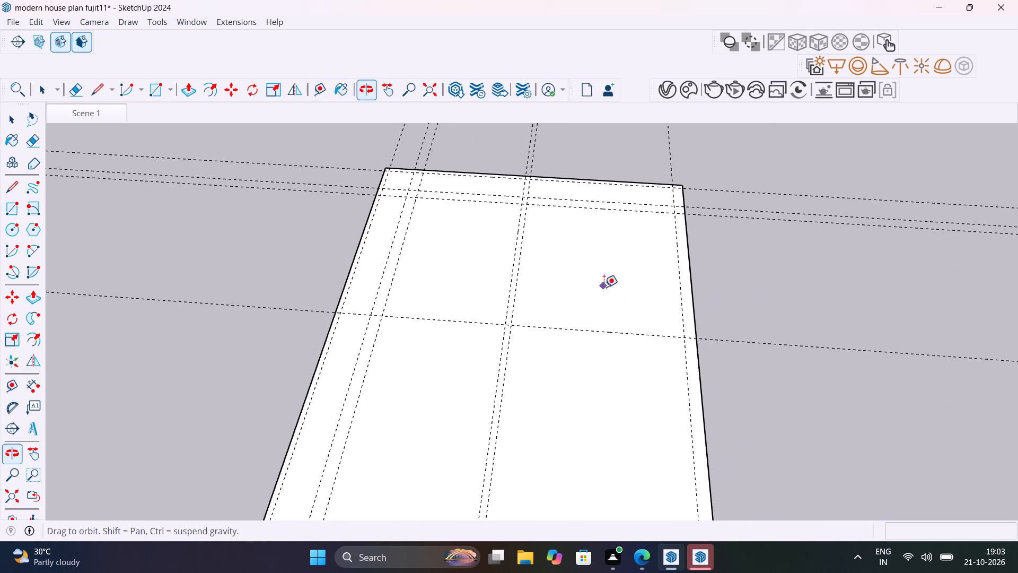
Add a crosswise guide 4.5" beyond the 11' guide, on the side away from the slab's far short edge.
scroll(604, 287, "up", 1)
left_click(592, 334)
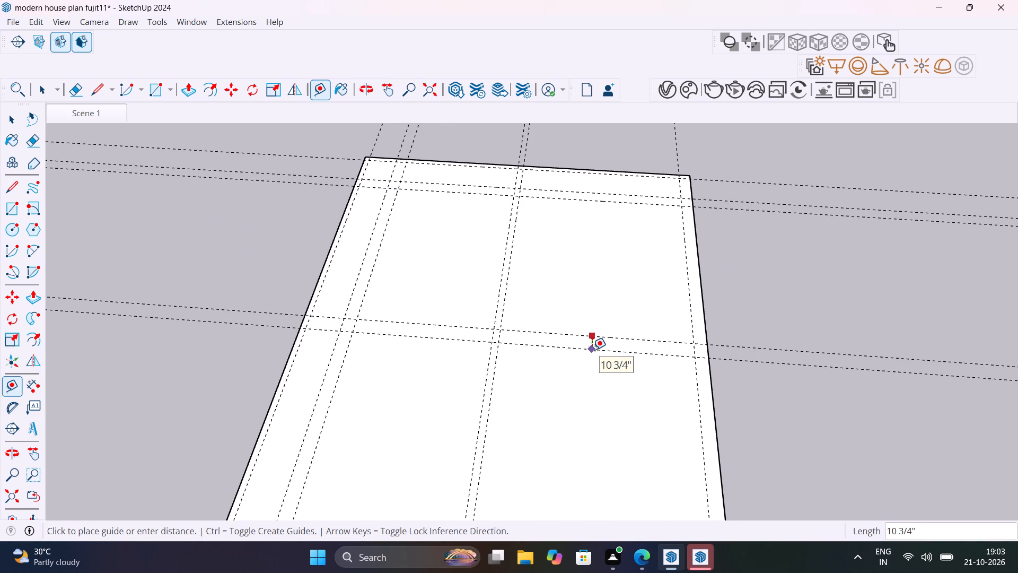
type("4.5\"")
key("Return")
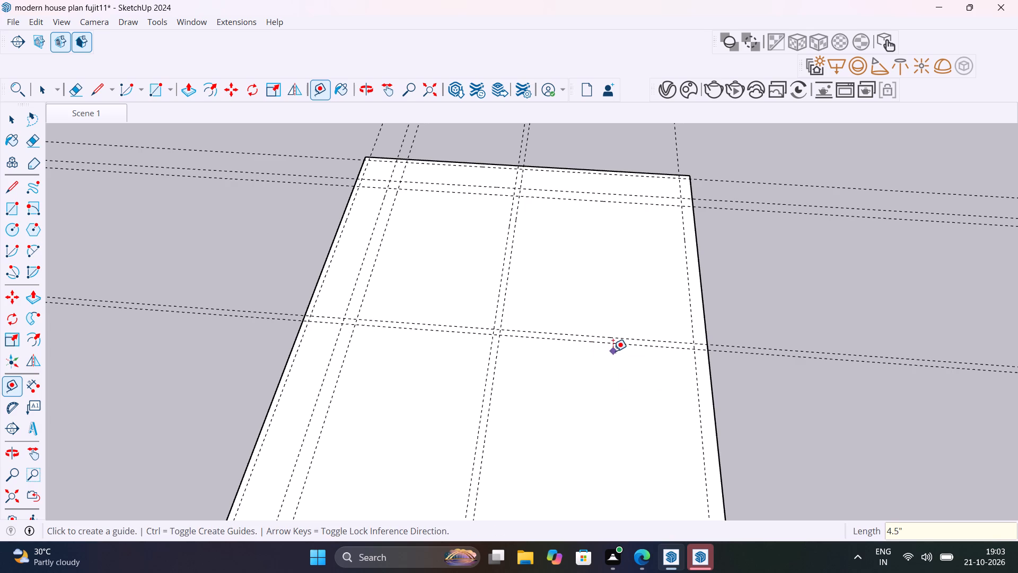
Add a lengthwise guide 4' inward from the 9" guide on the slab's side facing away from the house.
scroll(605, 368, "down", 8)
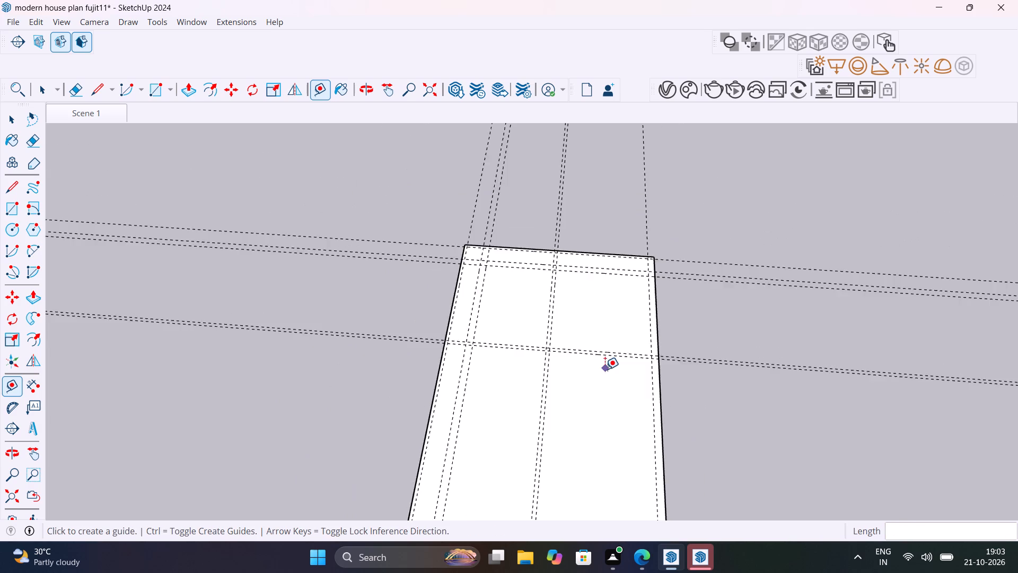
scroll(605, 369, "down", 10)
scroll(511, 404, "down", 1)
middle_click_drag(511, 401, 570, 227)
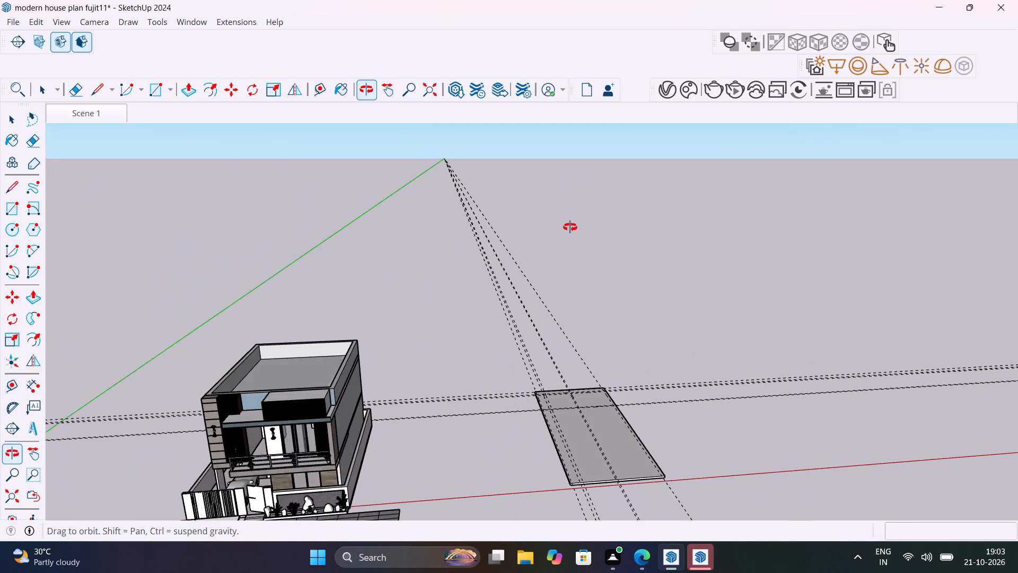
middle_click_drag(570, 227, 486, 247)
scroll(622, 407, "up", 11)
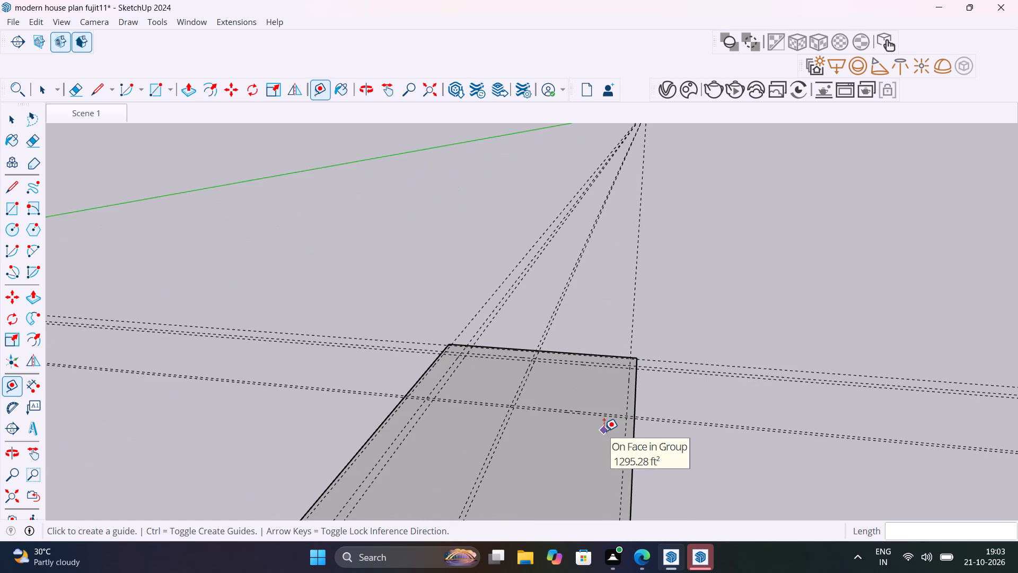
middle_click_drag(604, 431, 616, 449)
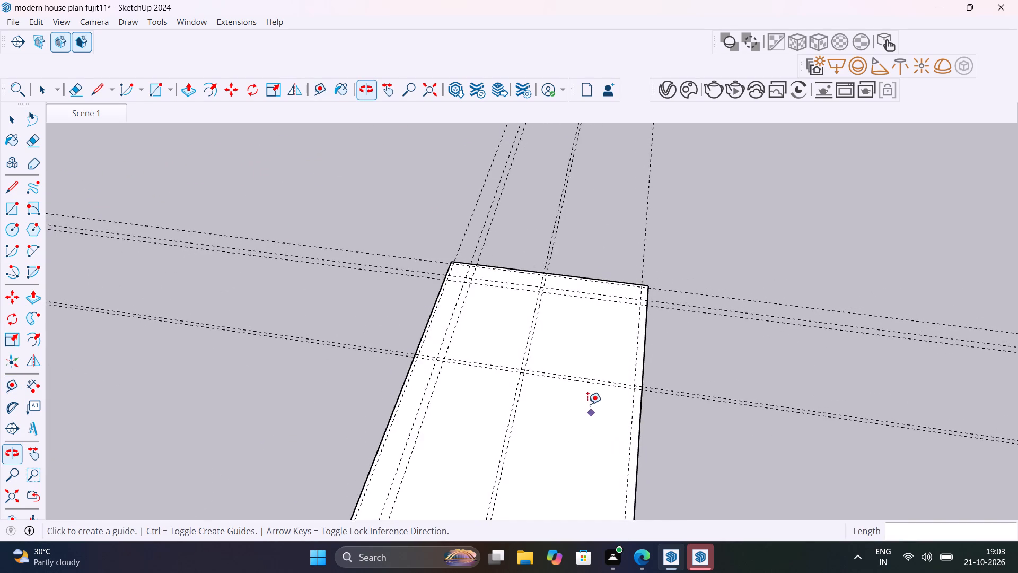
scroll(586, 401, "up", 5)
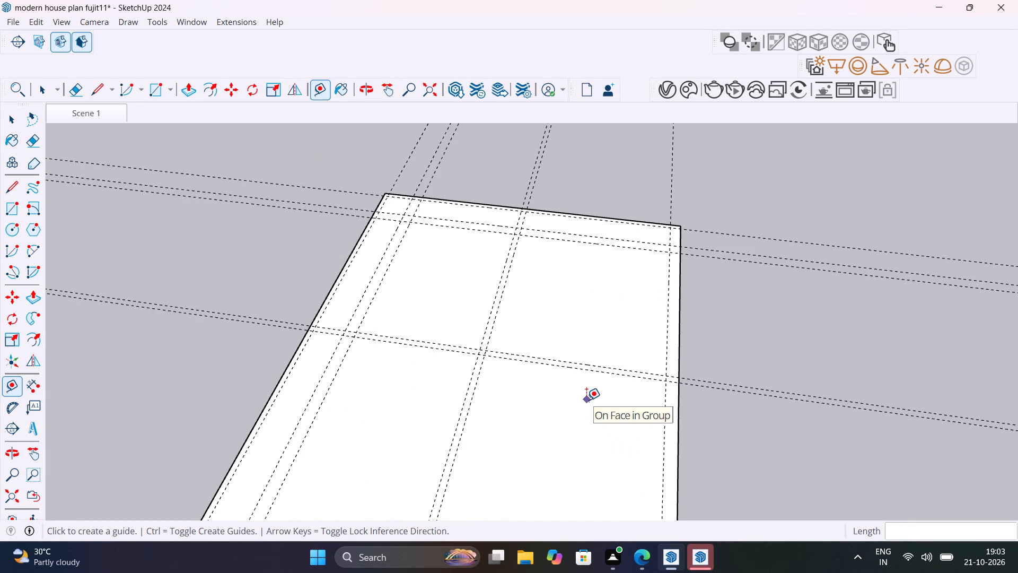
scroll(586, 400, "up", 2)
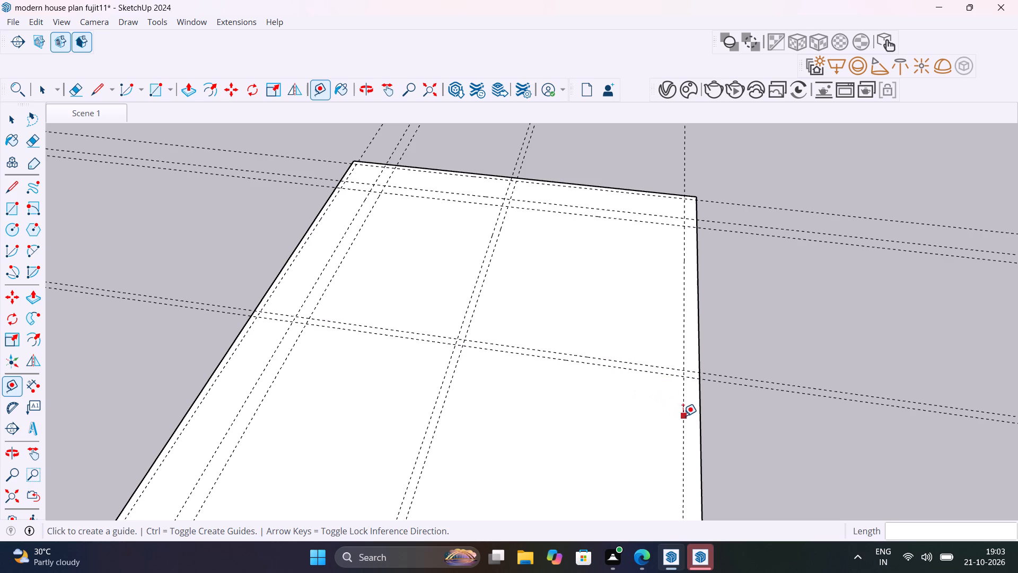
left_click(683, 416)
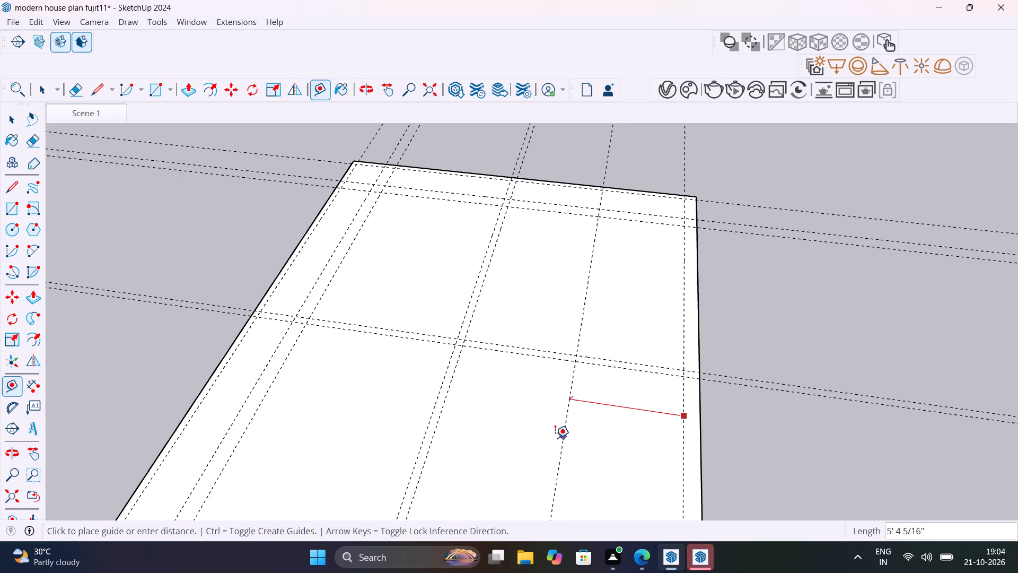
type("4'")
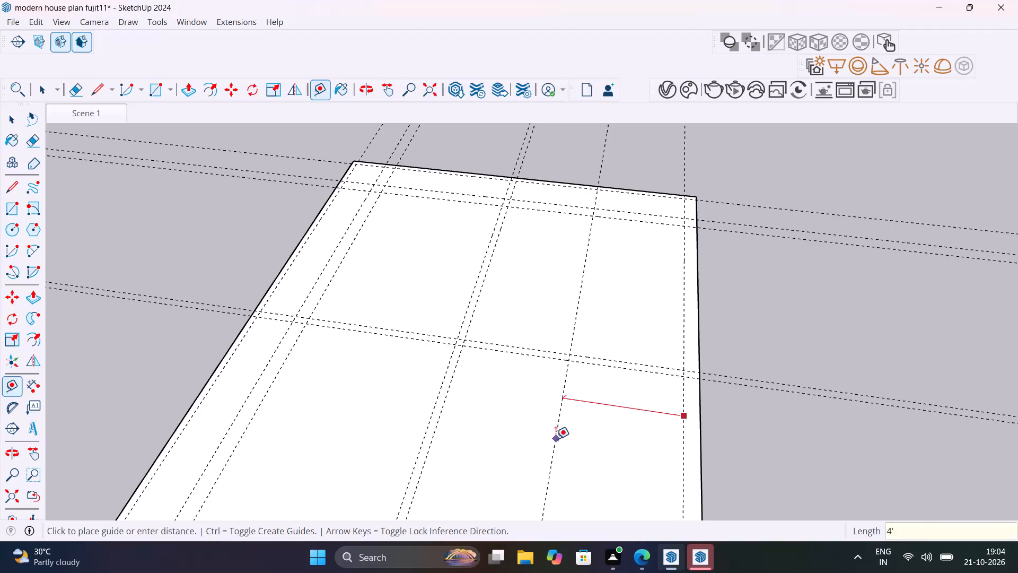
key("Return")
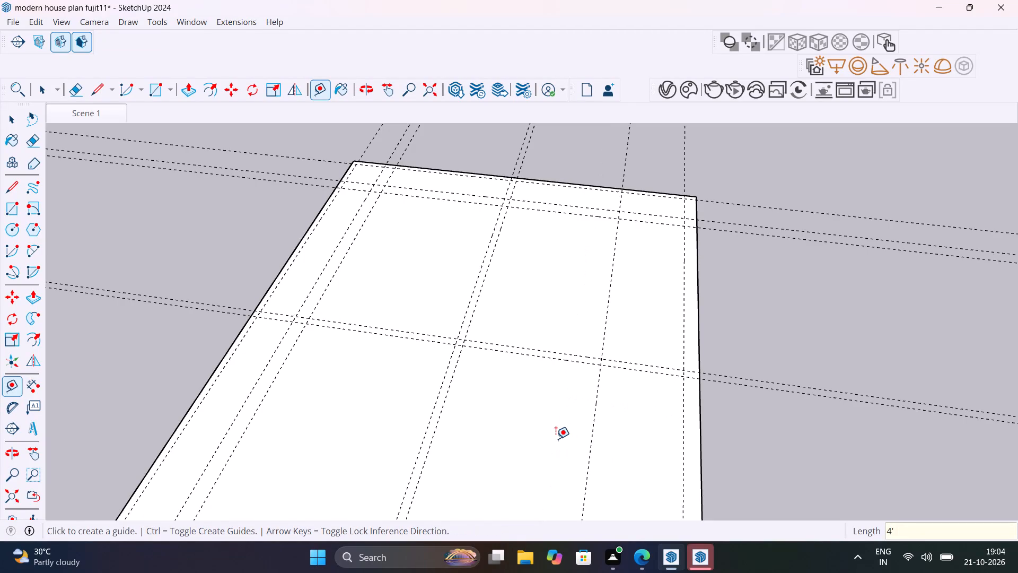
Add a crosswise guide 6' beyond the 4.5" crosswise guide, away from the far short edge, and another 4.5" beyond it.
scroll(644, 389, "up", 6)
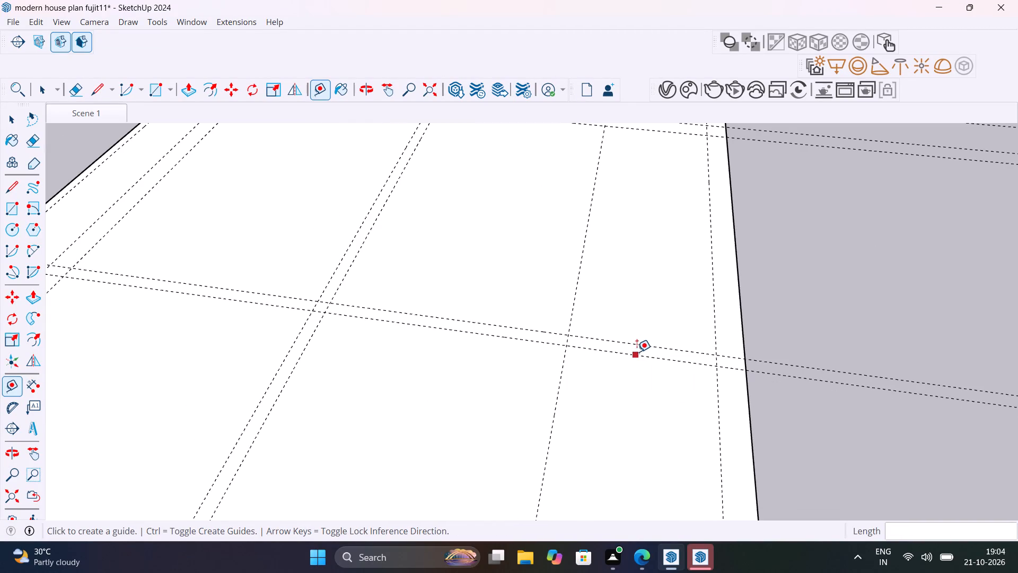
left_click(637, 353)
type("6'")
key("Return")
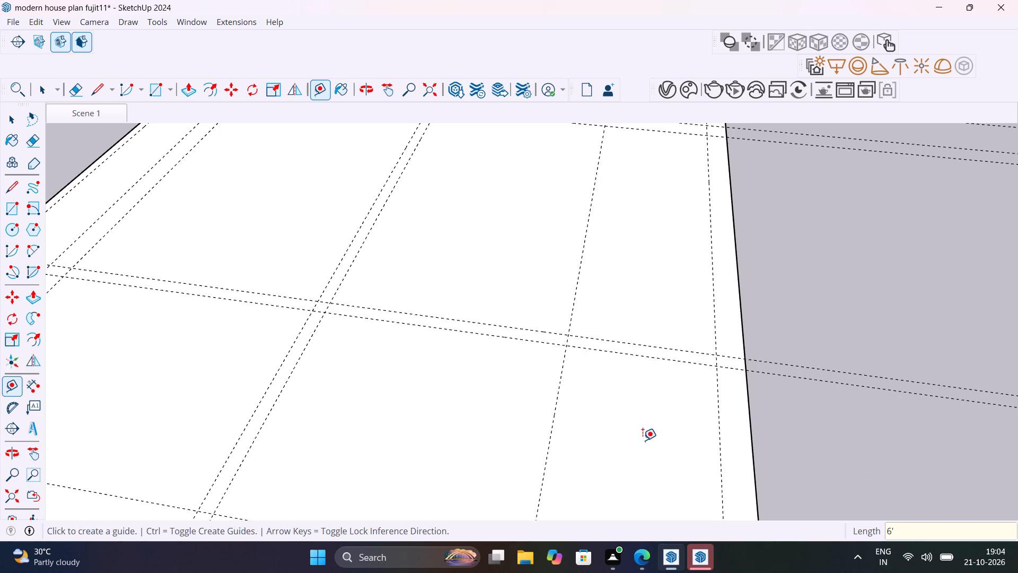
scroll(643, 440, "down", 11)
scroll(656, 480, "up", 4)
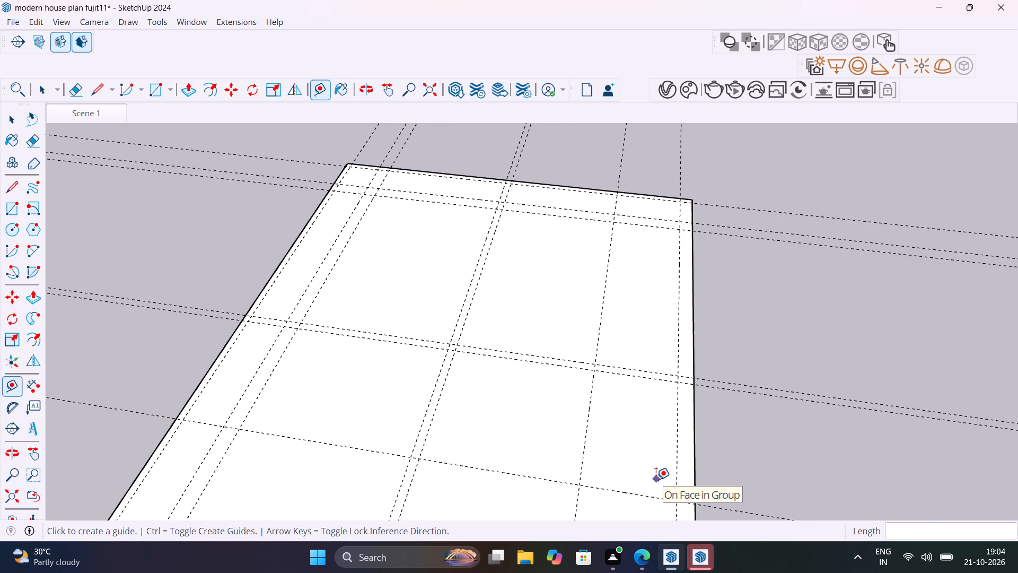
middle_click_drag(656, 480, 589, 374, "shift")
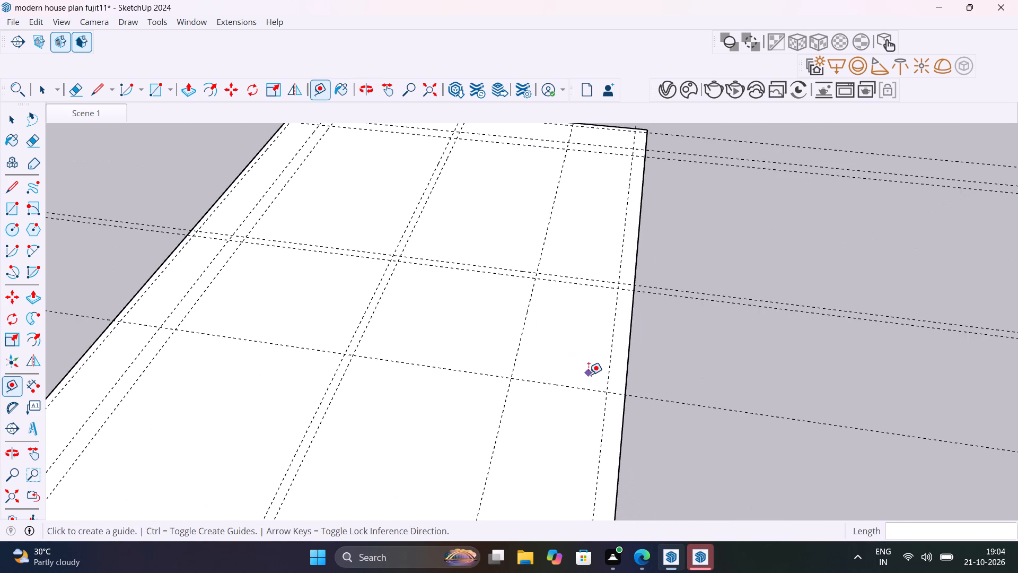
left_click(582, 387)
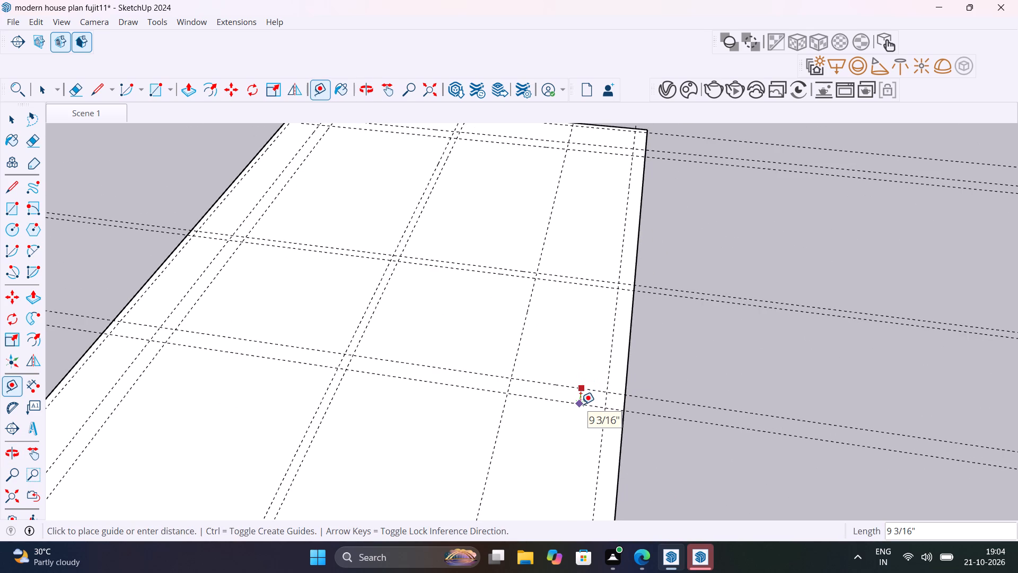
type("4.5\"")
key("Return")
Add a crosswise guide 4' beyond the last crosswise pair, farther from the slab's far short edge.
scroll(578, 404, "down", 10)
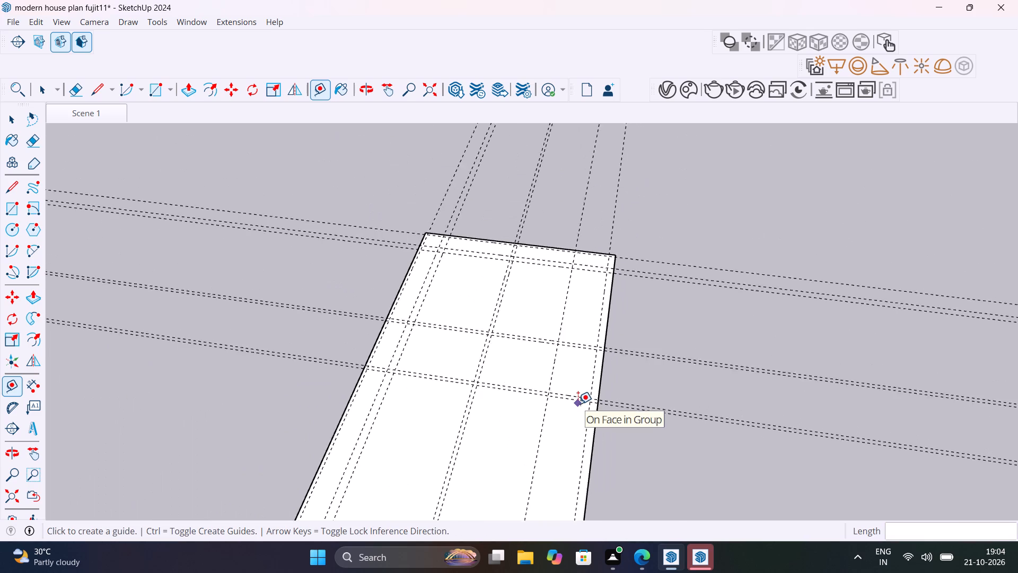
middle_click_drag(578, 430, 628, 291, "shift")
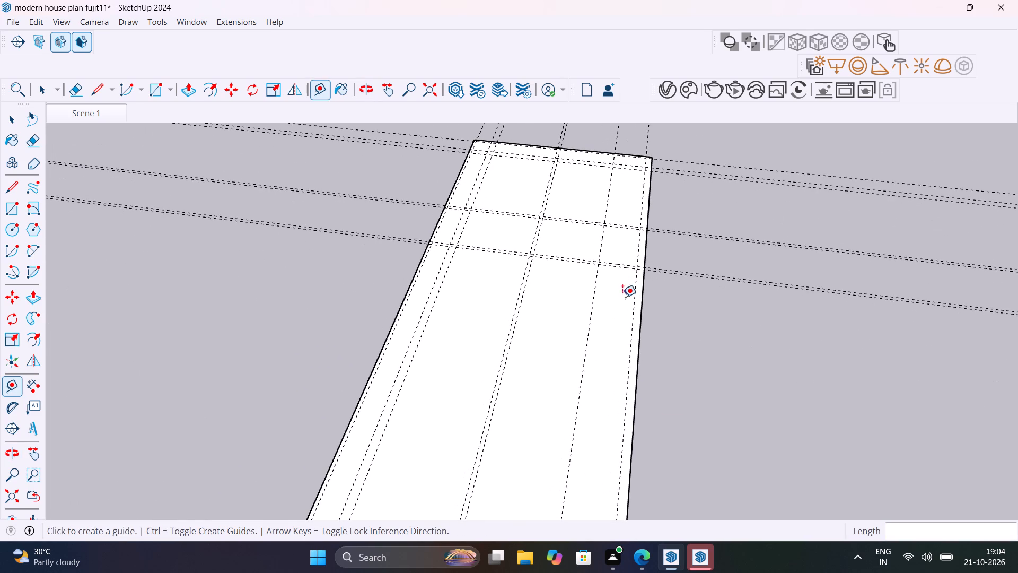
scroll(613, 311, "up", 2)
scroll(616, 266, "up", 5)
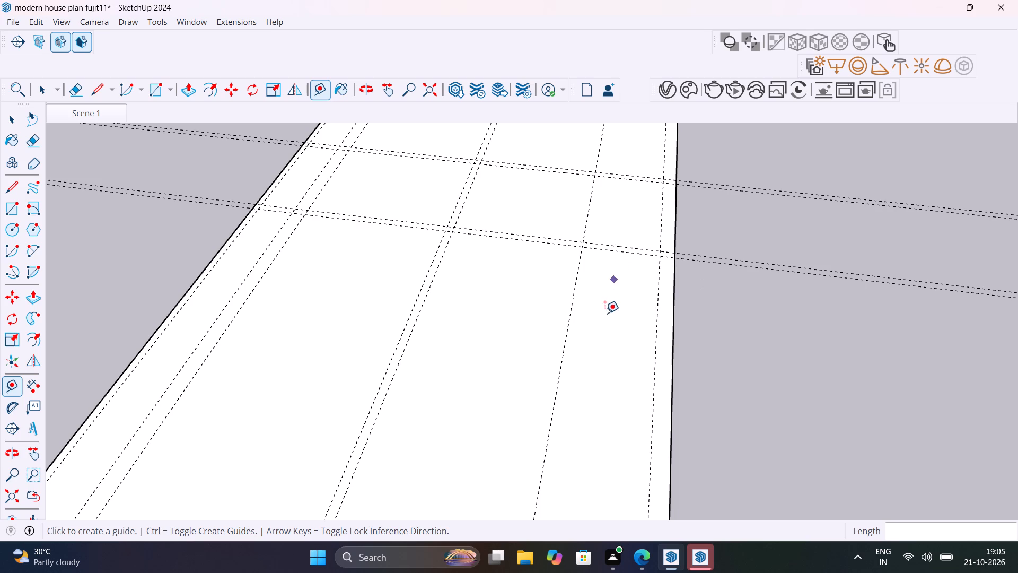
middle_click_drag(601, 324, 584, 437, "shift")
middle_click_drag(590, 301, 593, 492, "shift")
middle_click_drag(627, 406, 692, 452)
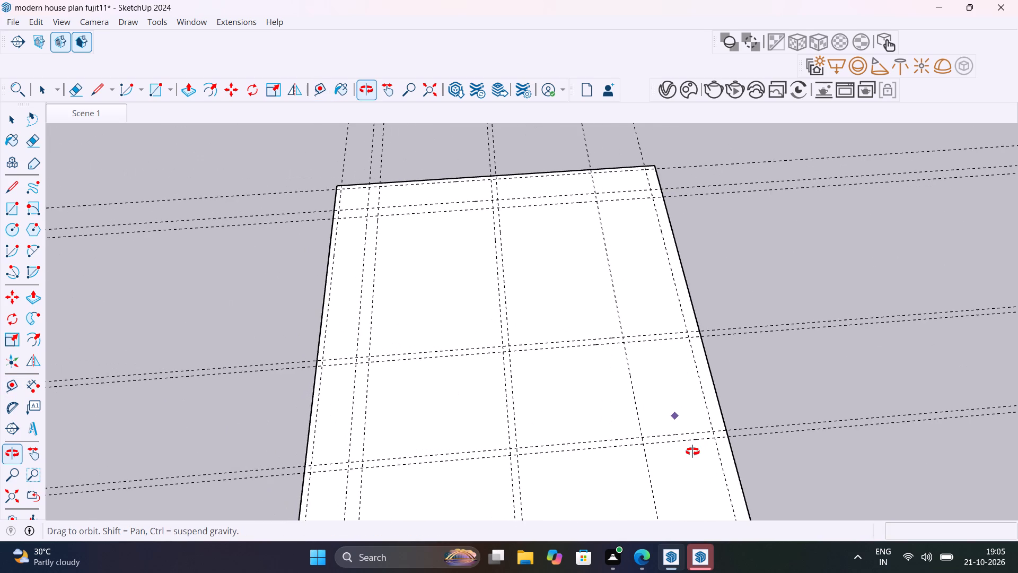
middle_click_drag(692, 452, 694, 504)
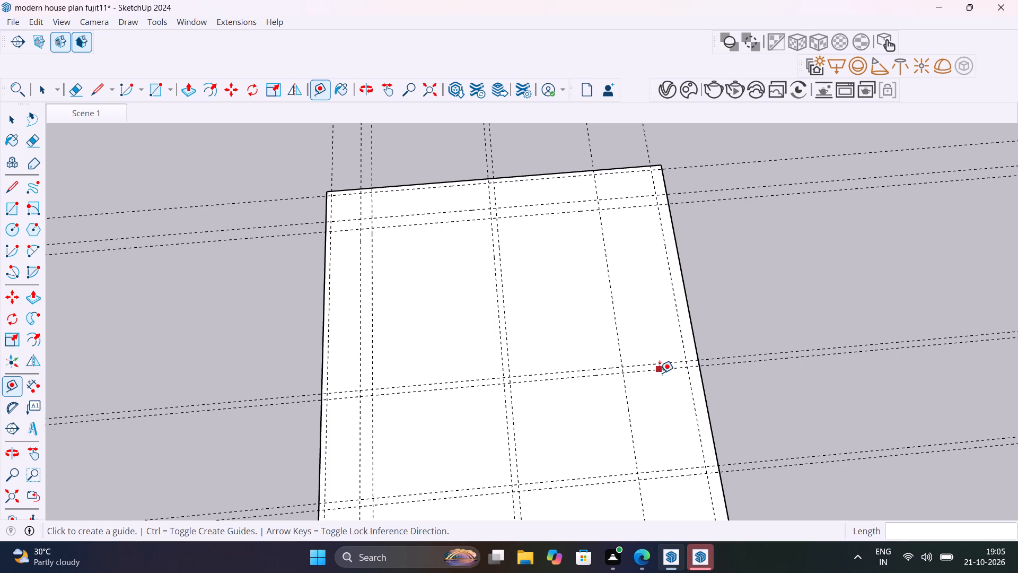
scroll(650, 338, "down", 4)
scroll(650, 338, "up", 4)
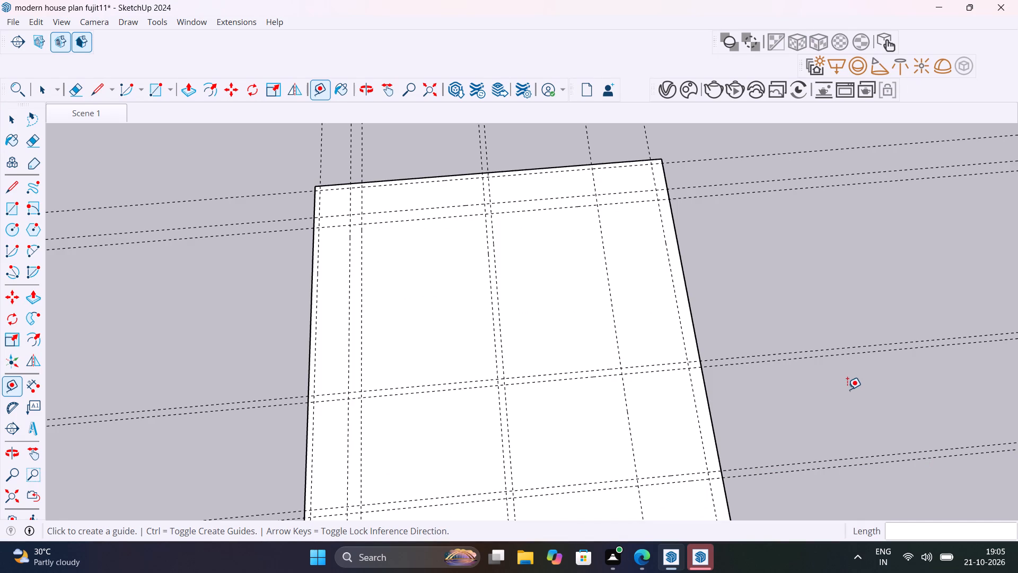
scroll(652, 340, "down", 3)
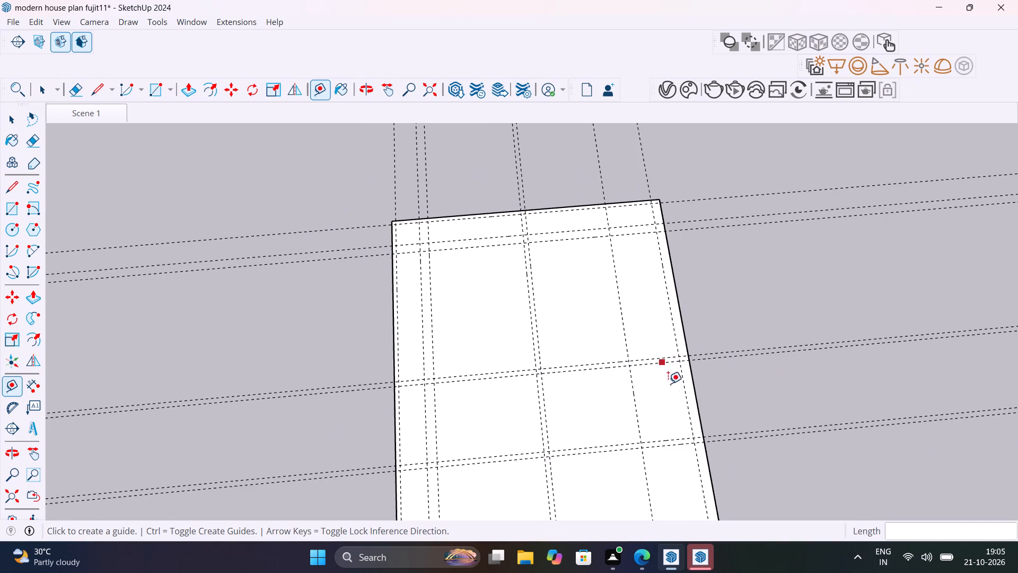
middle_click_drag(668, 395, 537, 253)
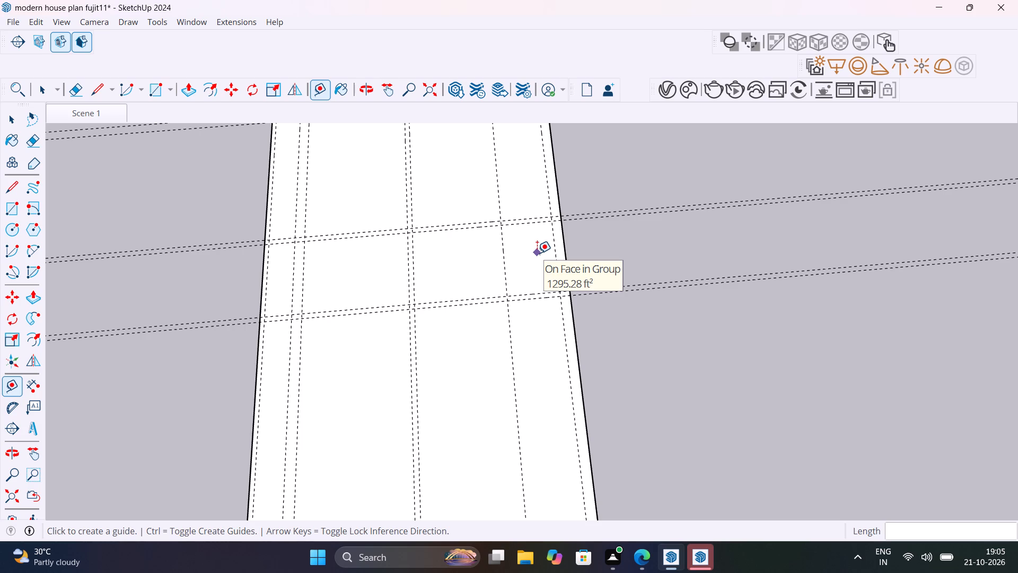
middle_click_drag(545, 276, 562, 408, "shift")
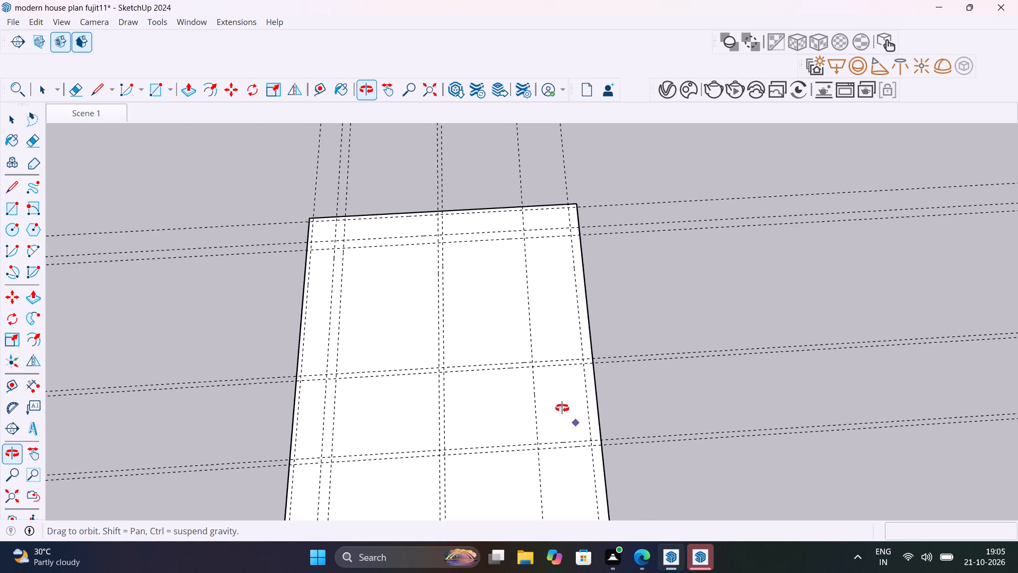
middle_click_drag(562, 408, 554, 405, "shift")
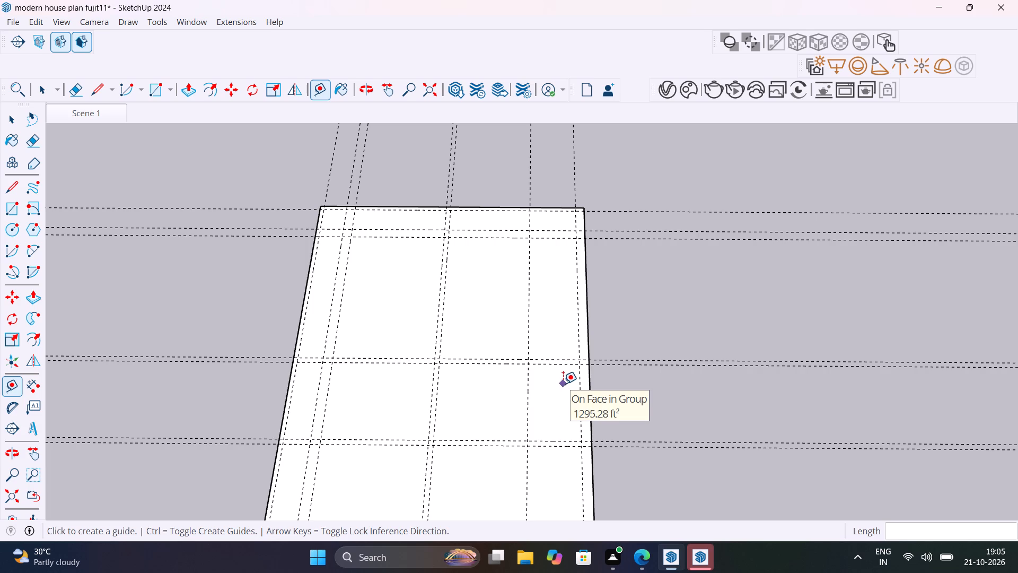
middle_click_drag(565, 416, 544, 356)
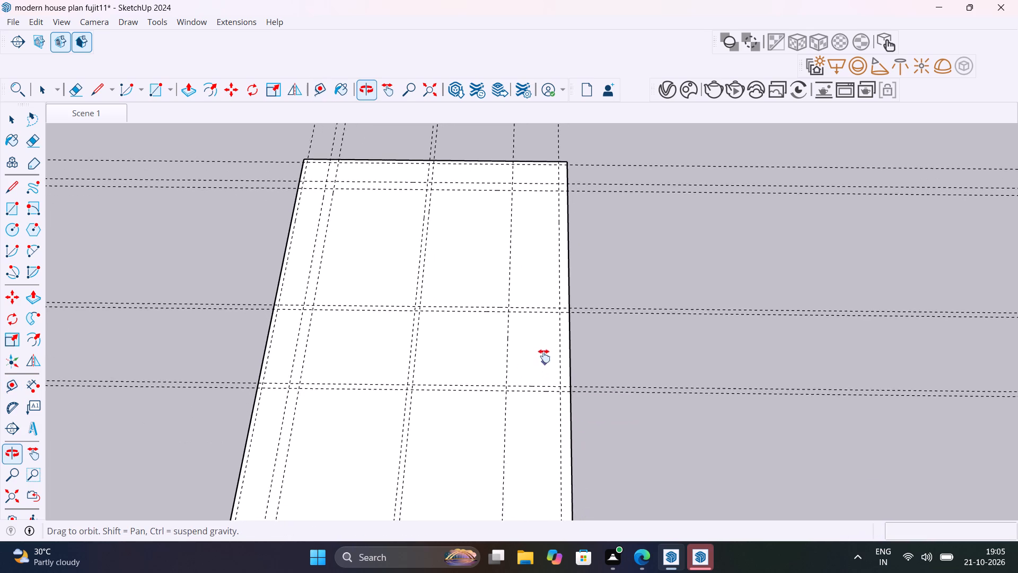
middle_click_drag(544, 356, 549, 334)
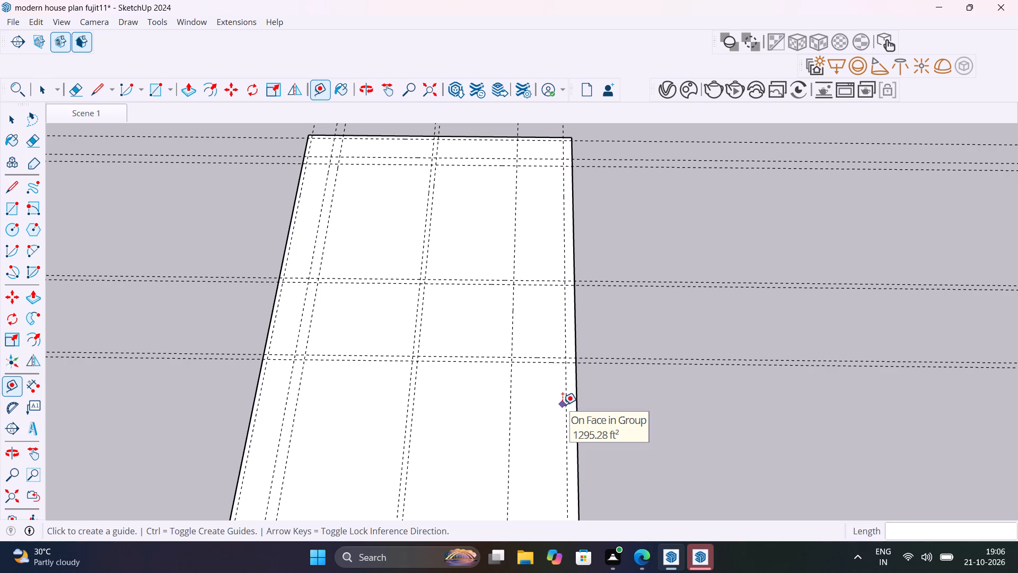
left_click(533, 361)
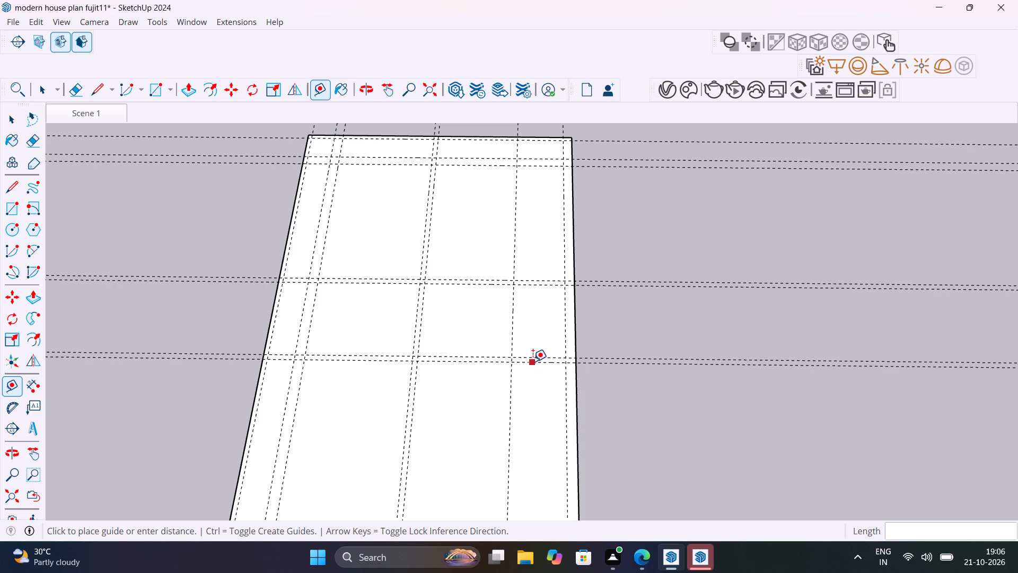
type("4'")
key("Return")
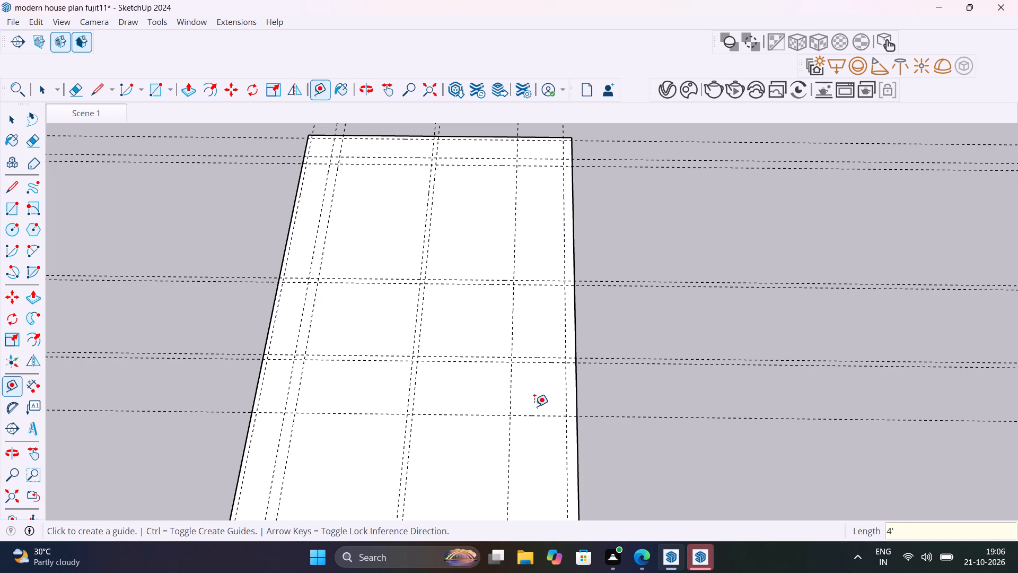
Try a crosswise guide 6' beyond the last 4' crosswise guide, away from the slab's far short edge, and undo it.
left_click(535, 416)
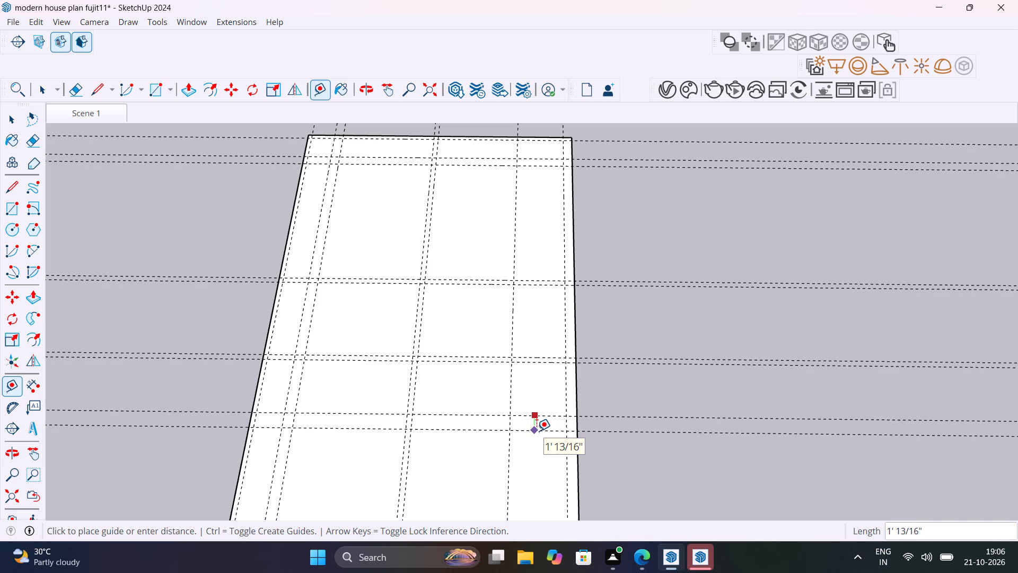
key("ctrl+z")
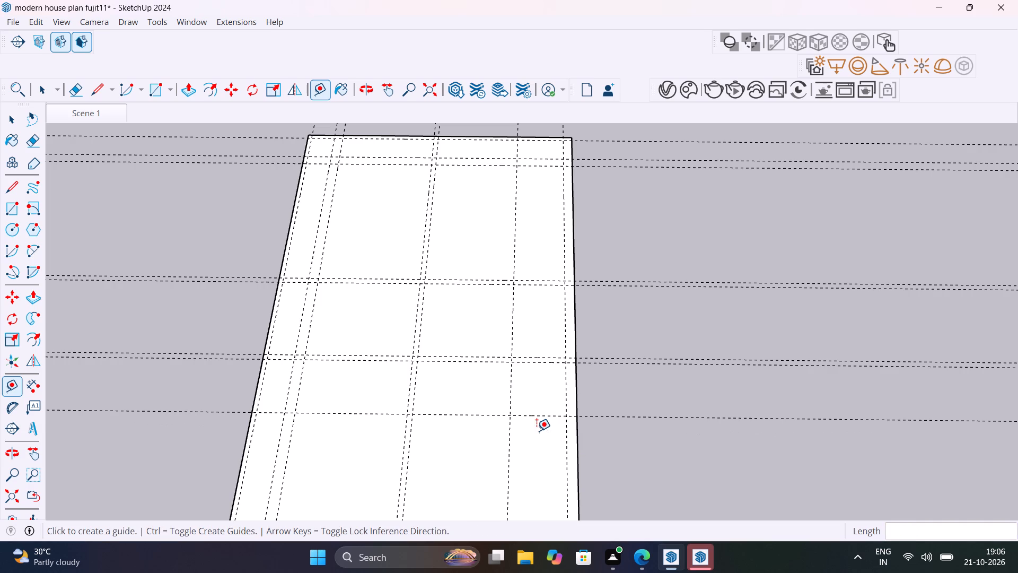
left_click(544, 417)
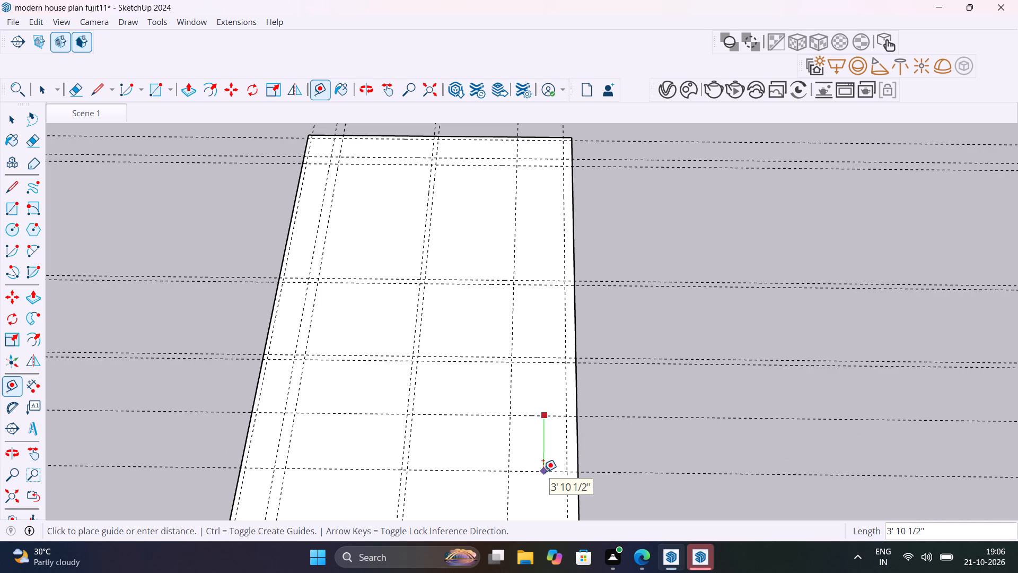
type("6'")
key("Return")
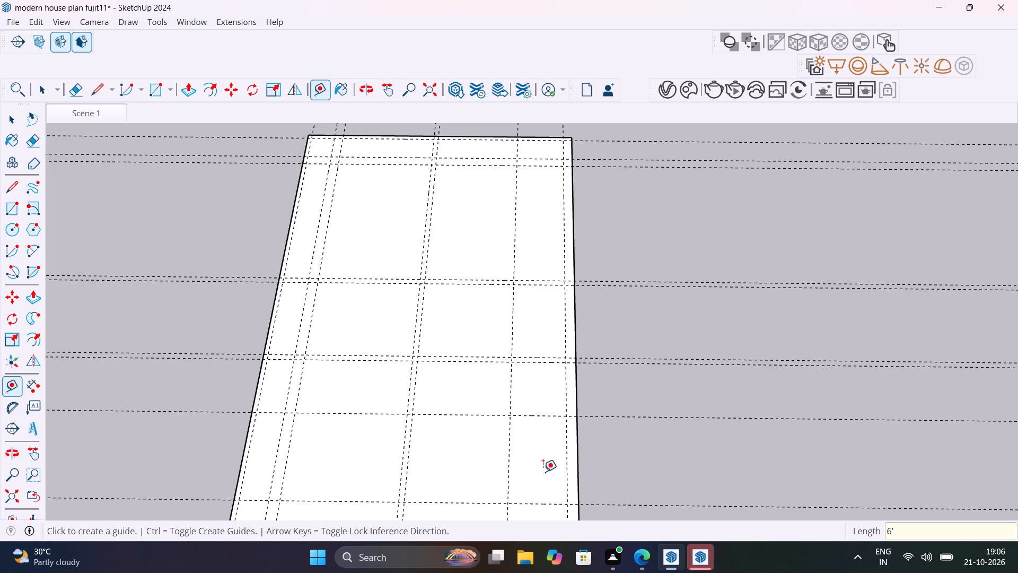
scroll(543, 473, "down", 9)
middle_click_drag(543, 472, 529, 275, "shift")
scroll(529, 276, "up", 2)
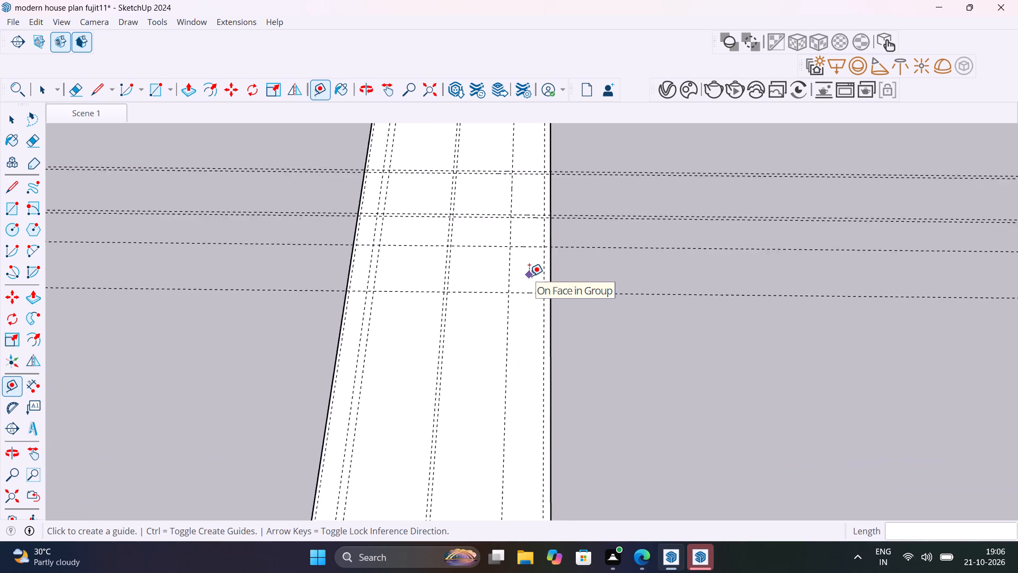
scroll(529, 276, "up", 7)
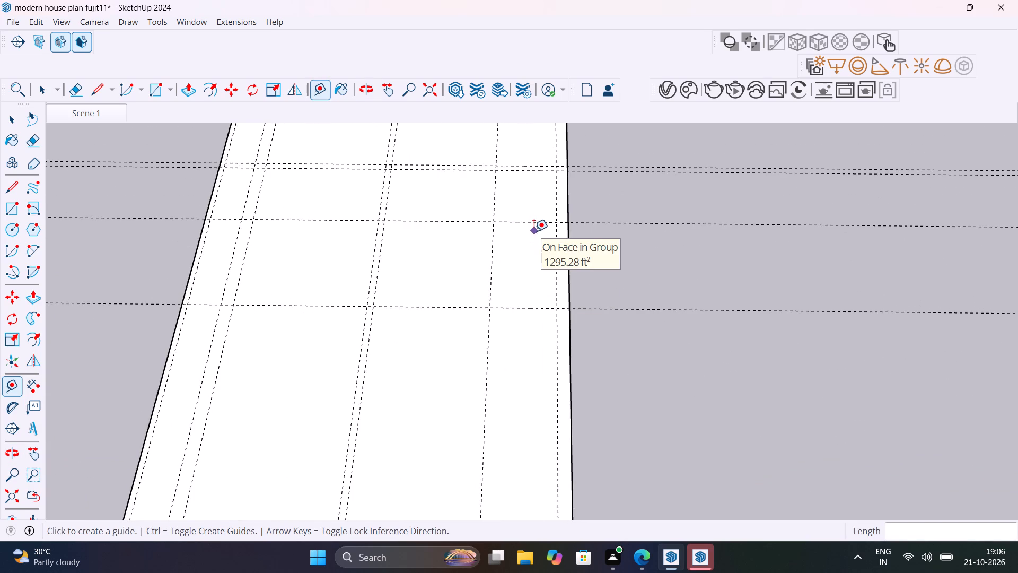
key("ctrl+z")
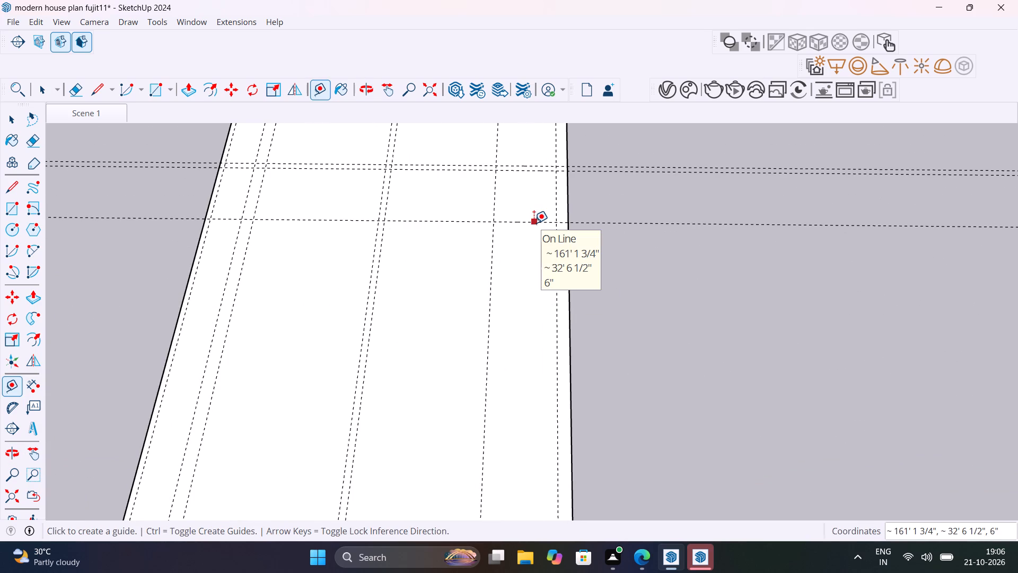
Add a crosswise guide 4.5" beyond the last 4' crosswise guide, on the side away from the slab's far short edge.
middle_click_drag(534, 223, 547, 431, "shift")
middle_click_drag(527, 268, 543, 389)
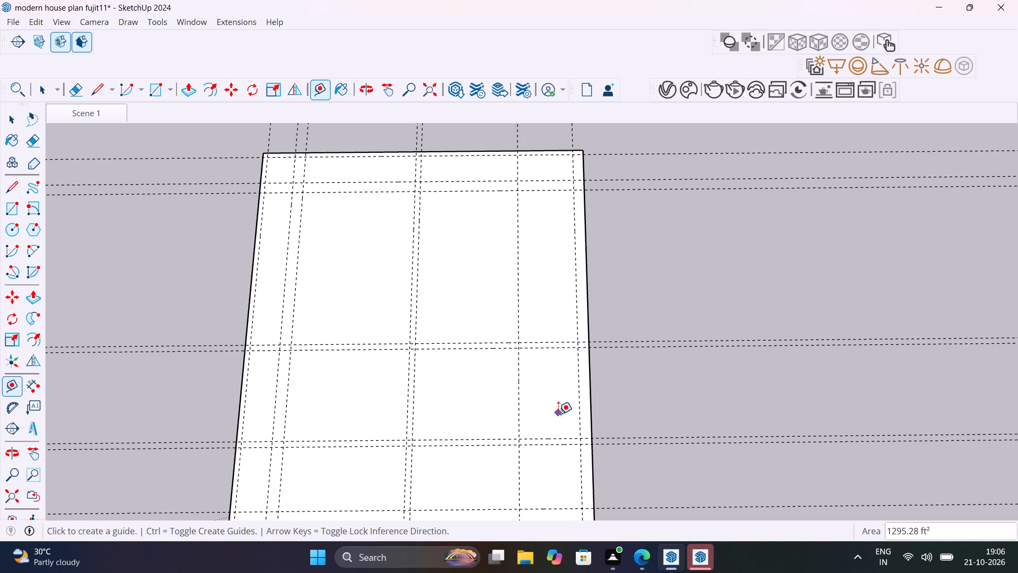
middle_click_drag(558, 414, 526, 245)
left_click(526, 335)
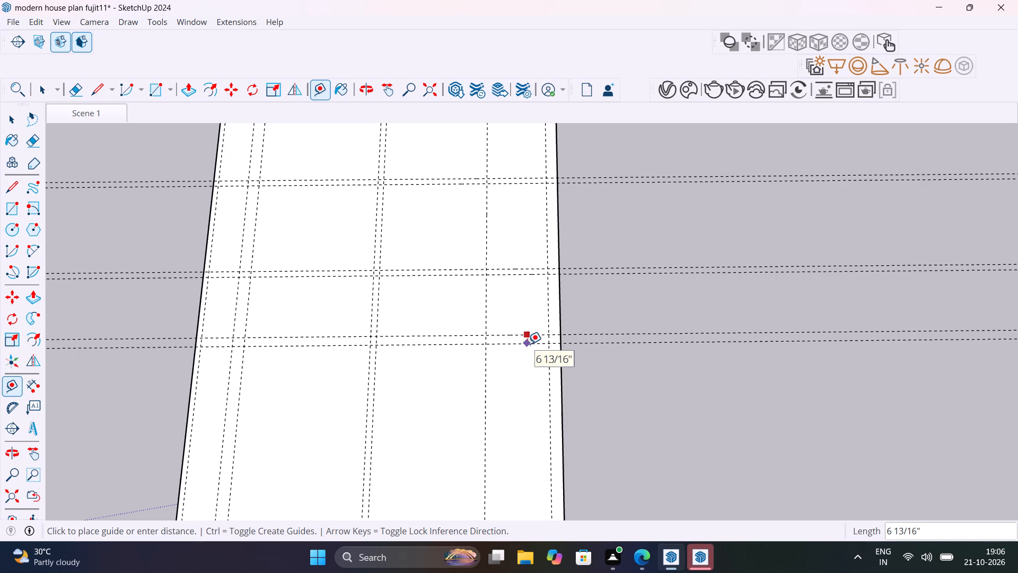
key("1")
key("BackSpace")
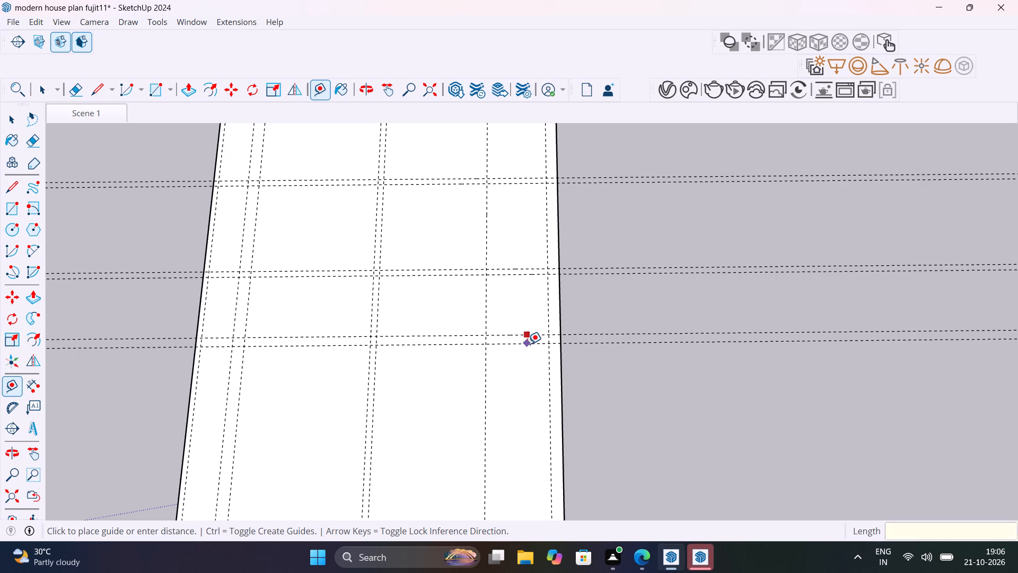
type("4.5\"")
key("Return")
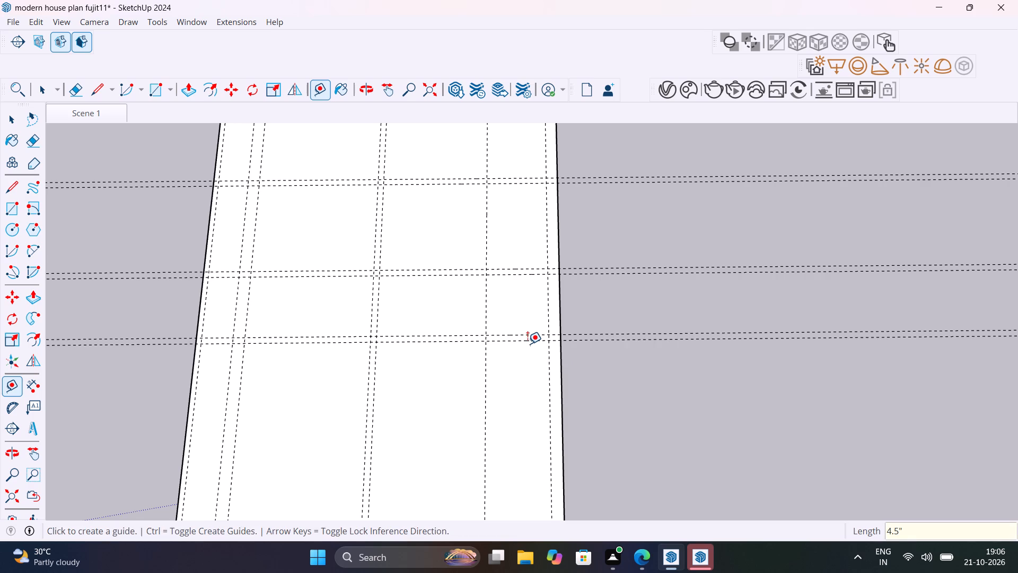
Add a crosswise guide 11' beyond the last crosswise pair, away from the far short edge, and another 4.5" beyond it.
scroll(528, 344, "down", 2)
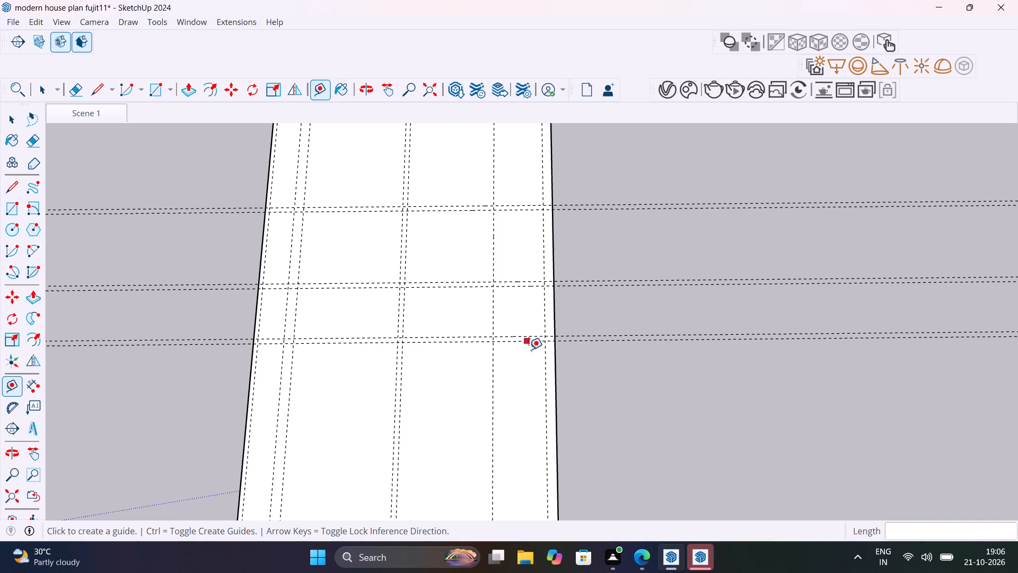
middle_click_drag(530, 352, 515, 274, "shift")
scroll(515, 274, "up", 3)
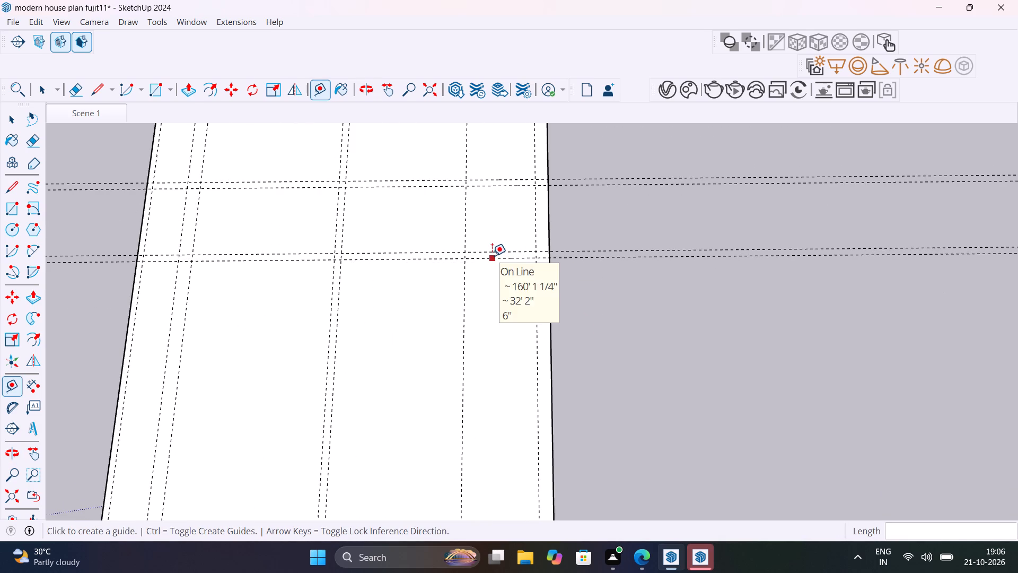
left_click(492, 256)
scroll(494, 342, "down", 11)
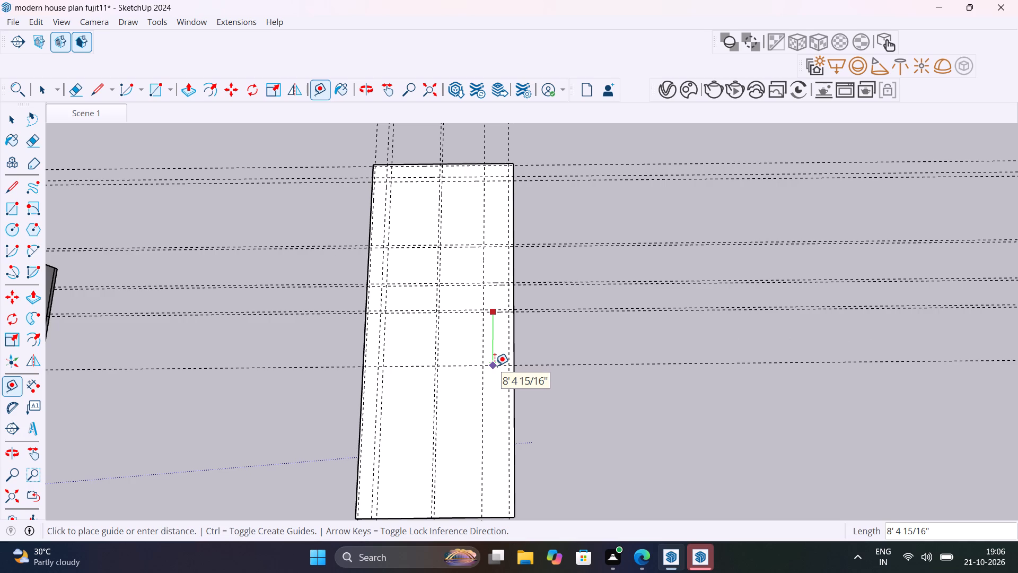
type("11'")
key("Return")
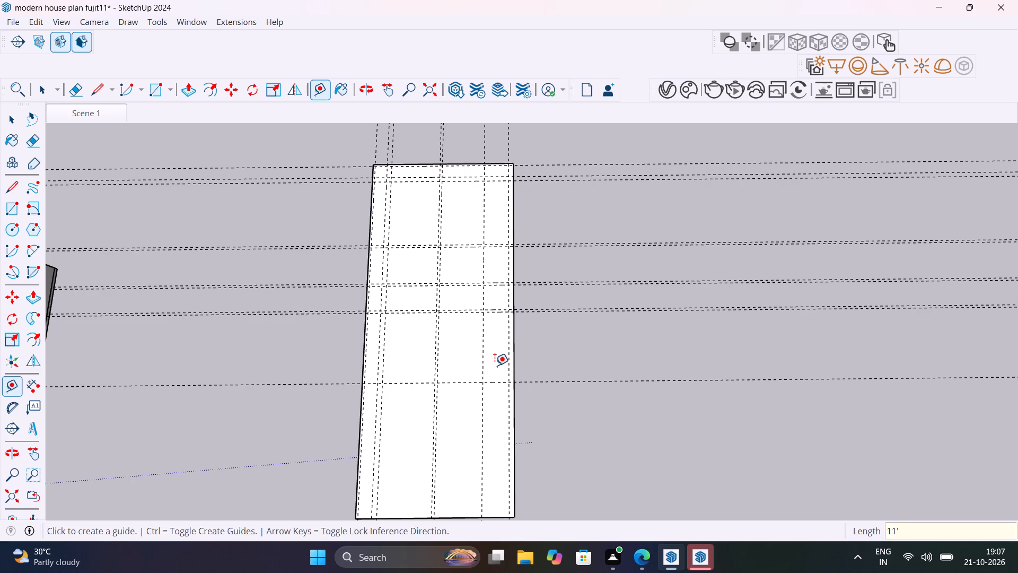
scroll(503, 386, "up", 4)
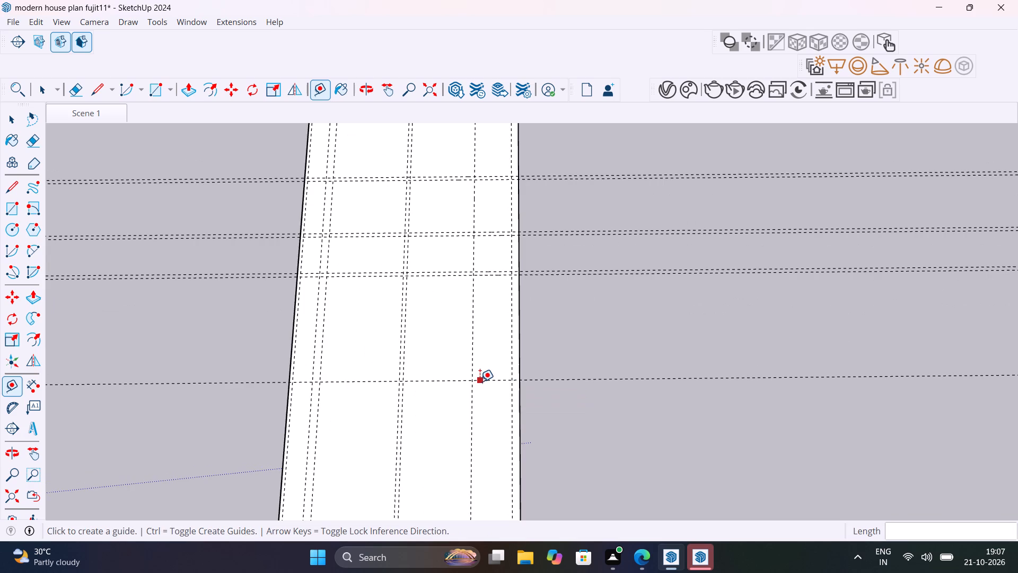
left_click(484, 381)
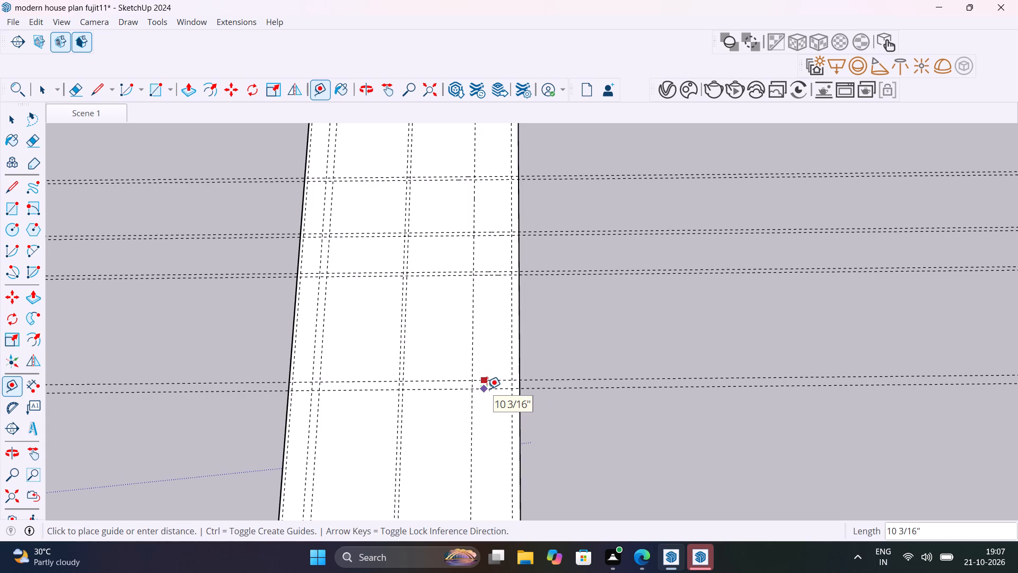
type("4.5\"")
key("Return")
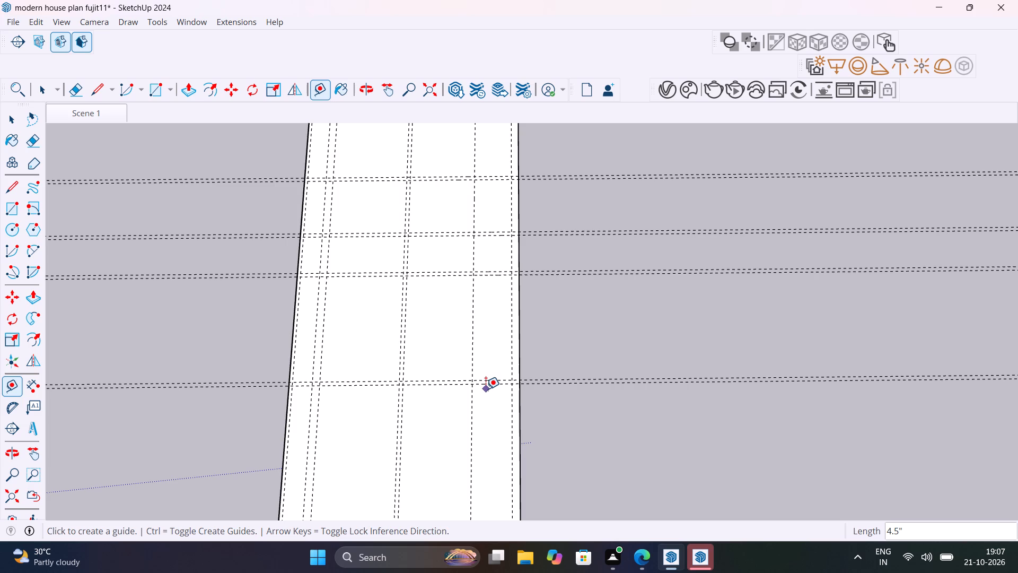
Add a lengthwise guide 4.5" inward from the 4' lengthwise guide on the slab's side facing away from the house.
scroll(475, 242, "up", 2)
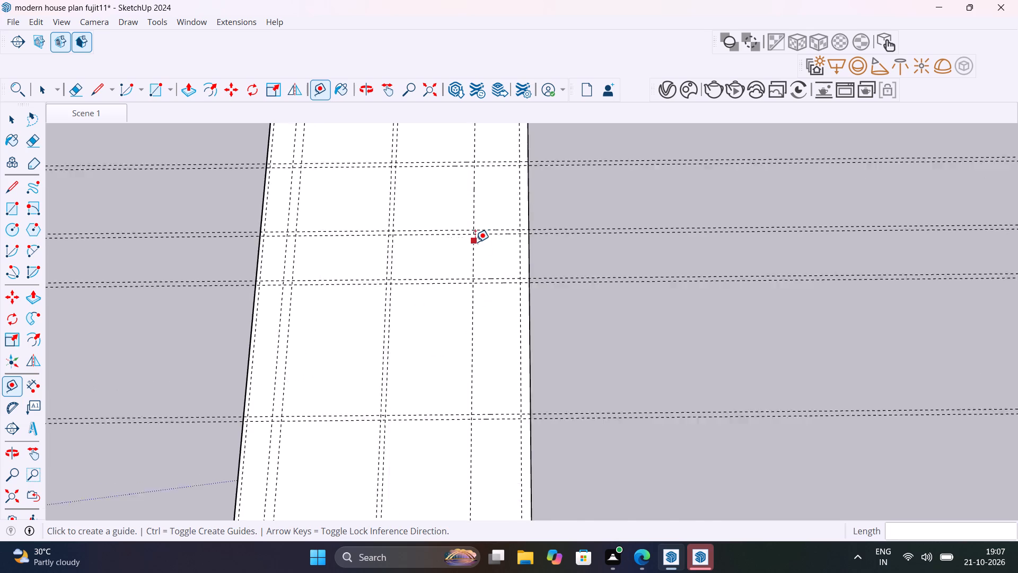
scroll(475, 242, "up", 4)
scroll(477, 266, "down", 2)
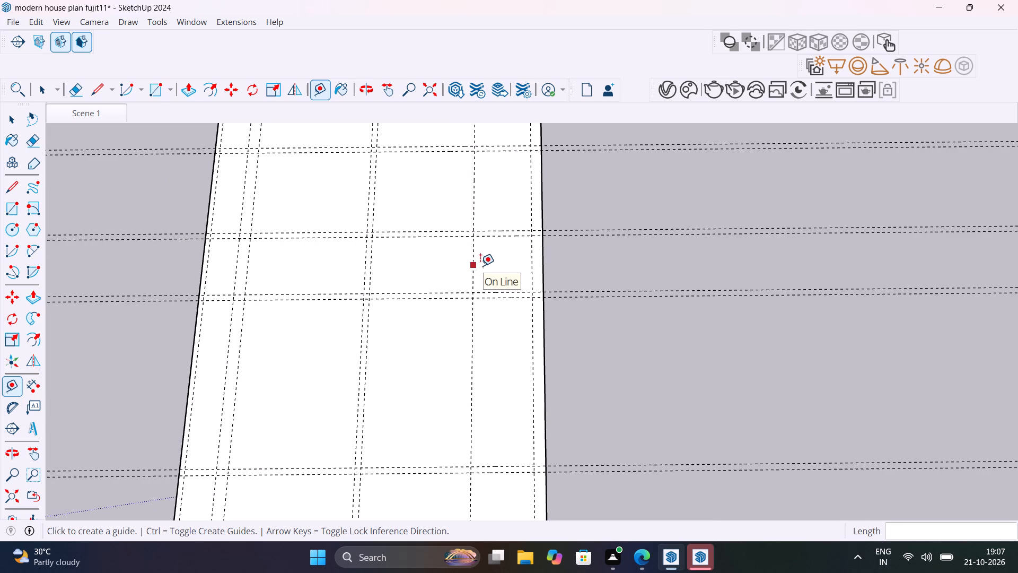
middle_click_drag(482, 266, 471, 383)
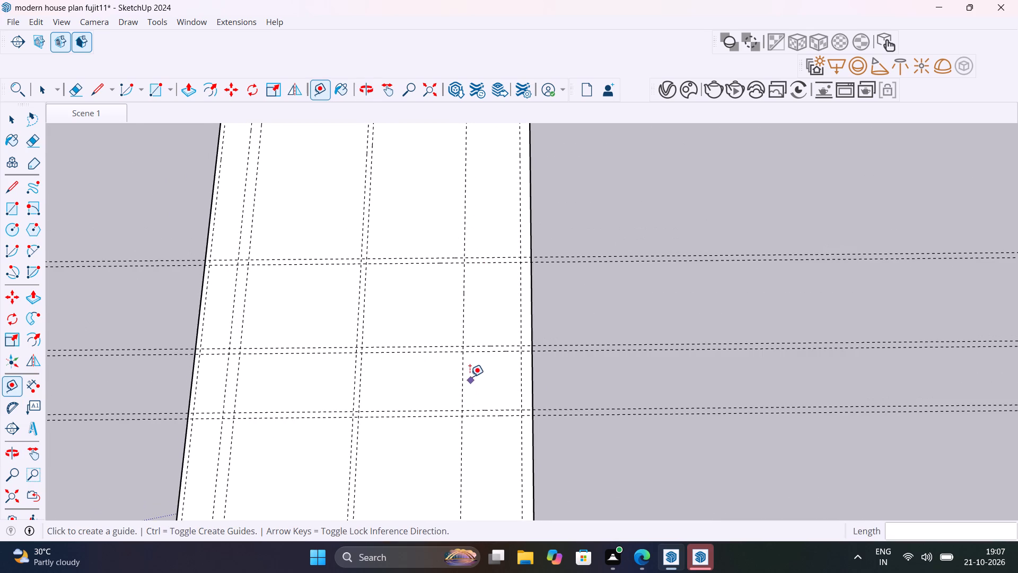
scroll(462, 319, "up", 4)
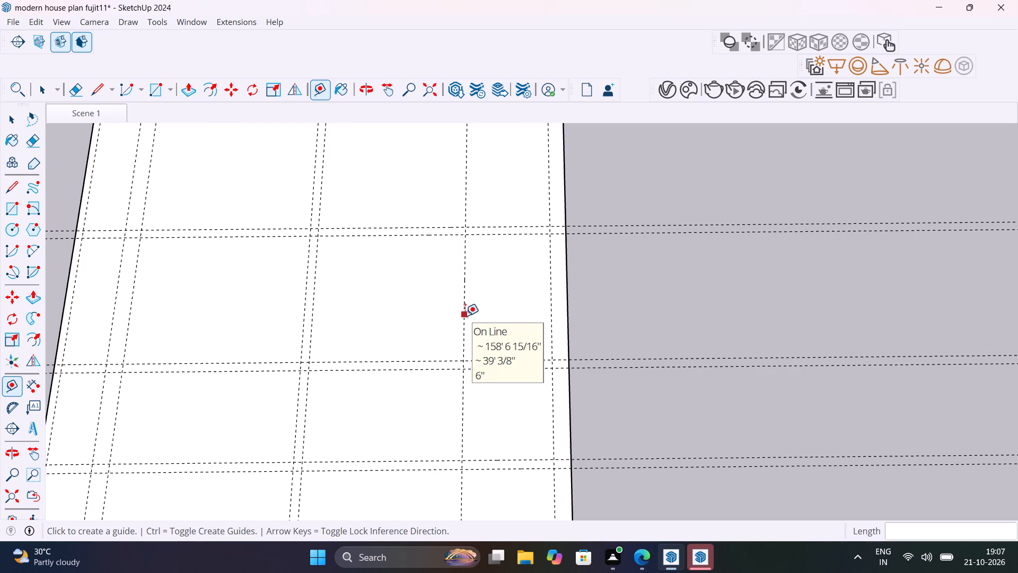
left_click(465, 316)
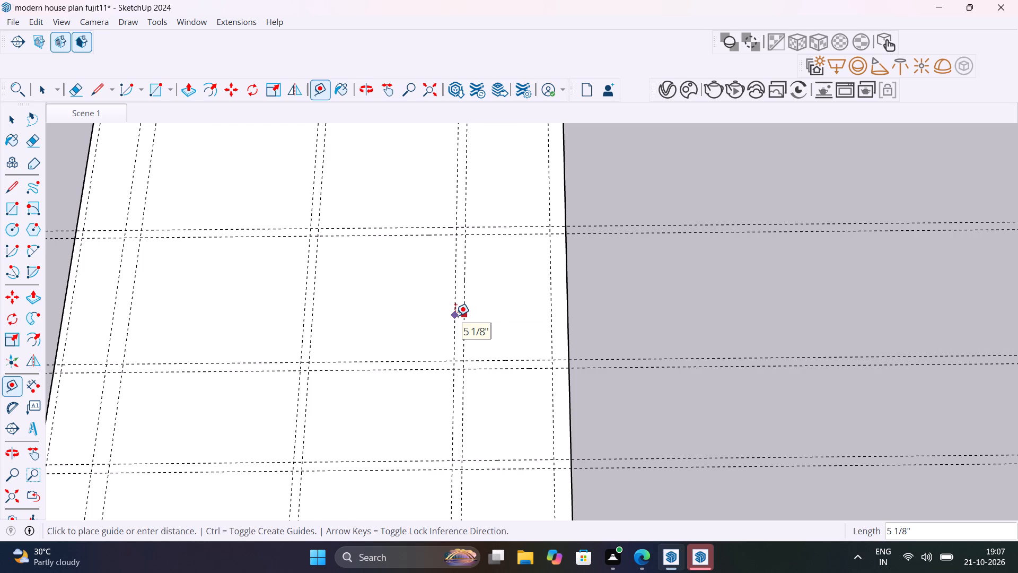
type("4.5\"")
key("Return")
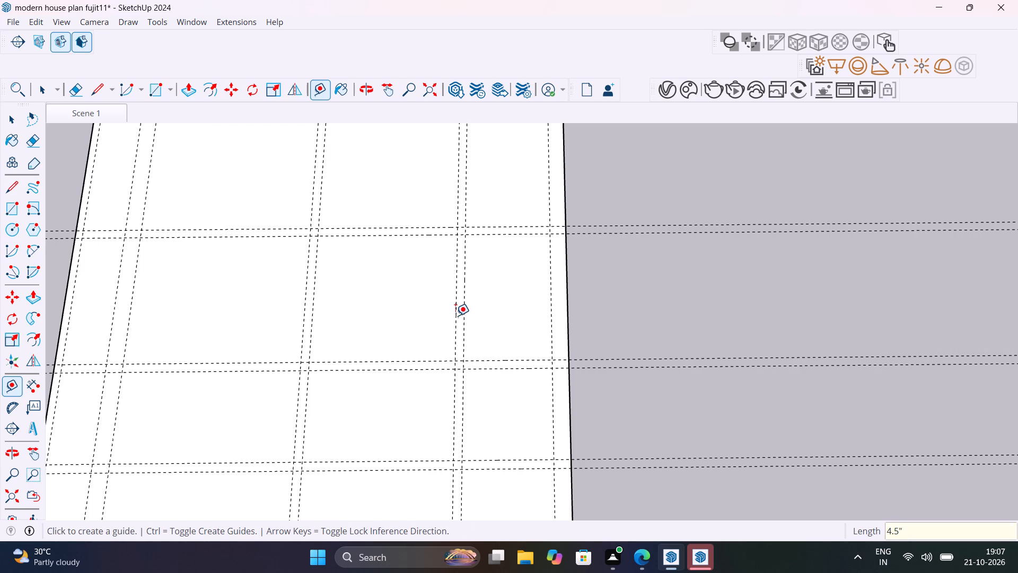
Examine the guide grid along the slab, from the far short edge to the open area beyond the last crosswise pair.
scroll(455, 316, "down", 5)
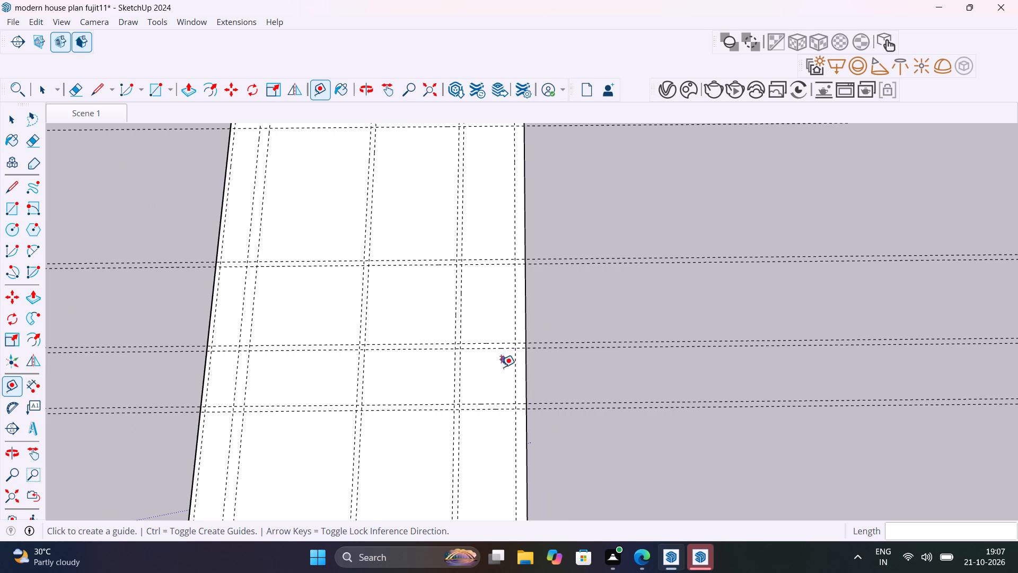
middle_click_drag(495, 377, 586, 343, "shift")
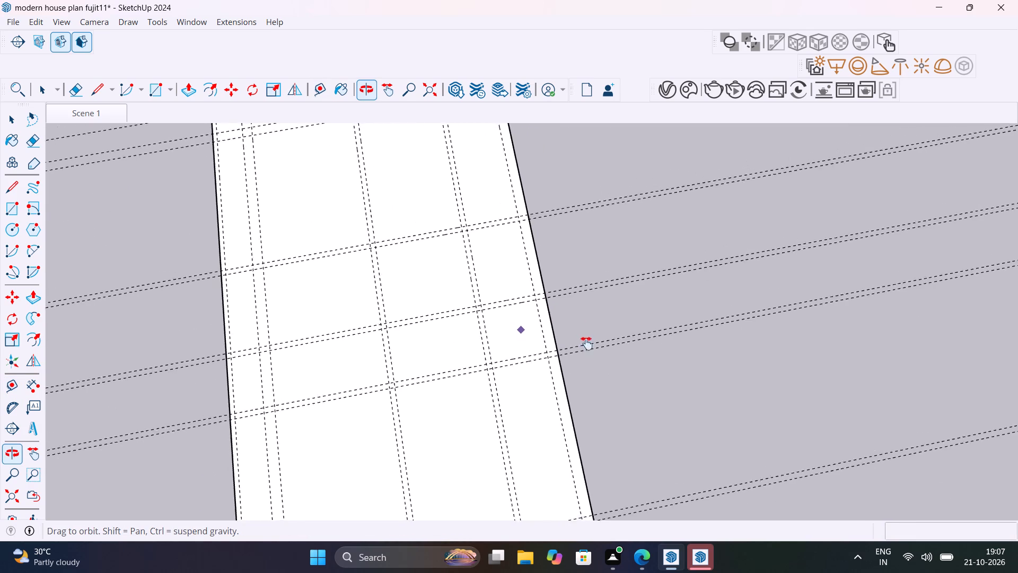
middle_click_drag(586, 343, 715, 310, "shift")
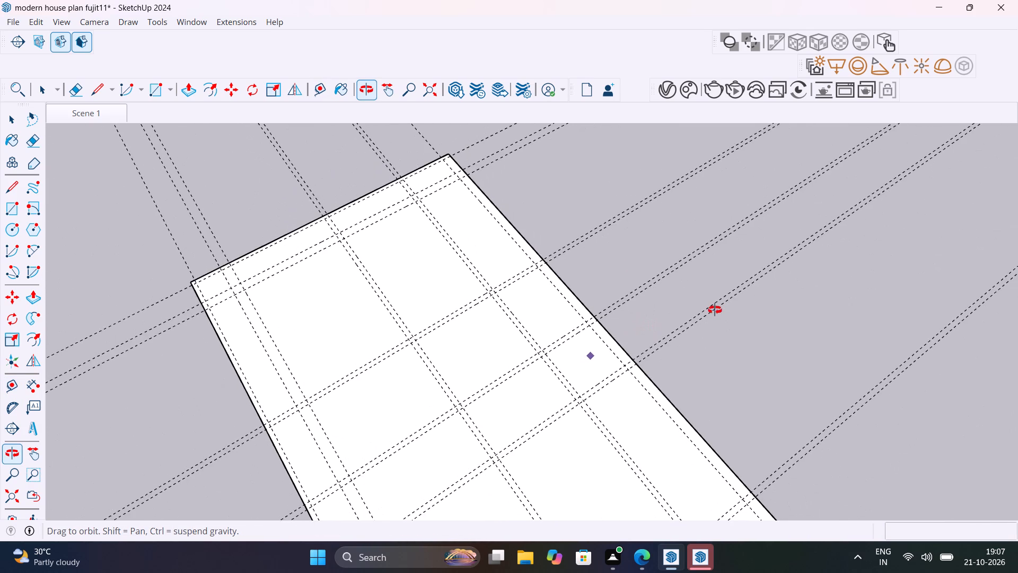
middle_click_drag(715, 310, 583, 291, "shift")
scroll(583, 291, "down", 7)
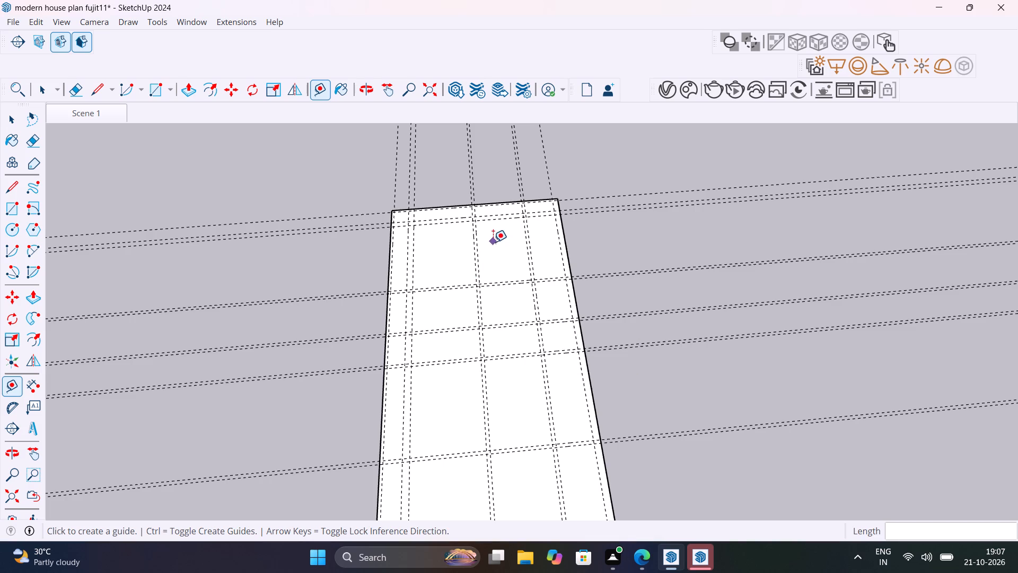
scroll(408, 366, "up", 4)
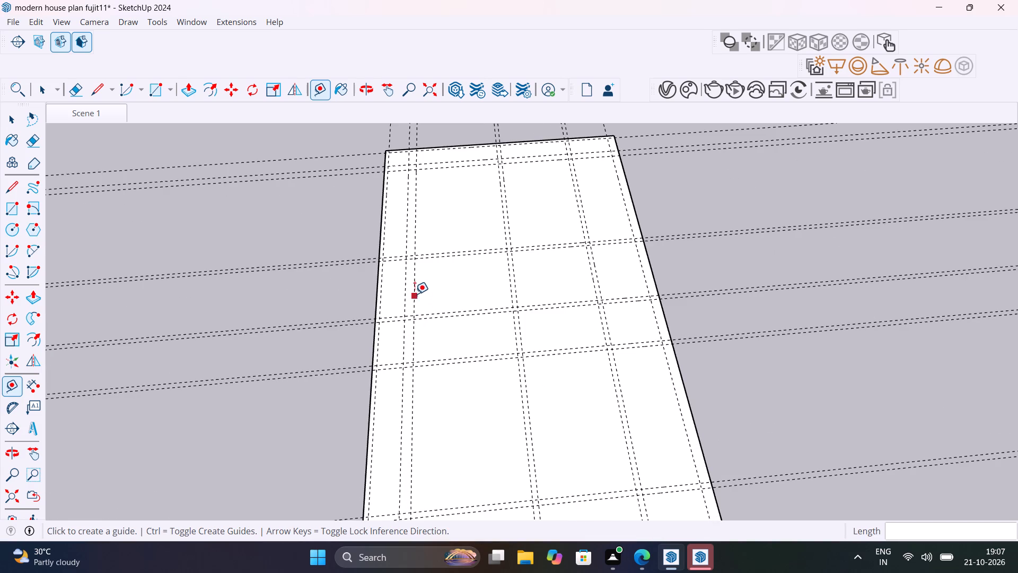
scroll(410, 277, "up", 3)
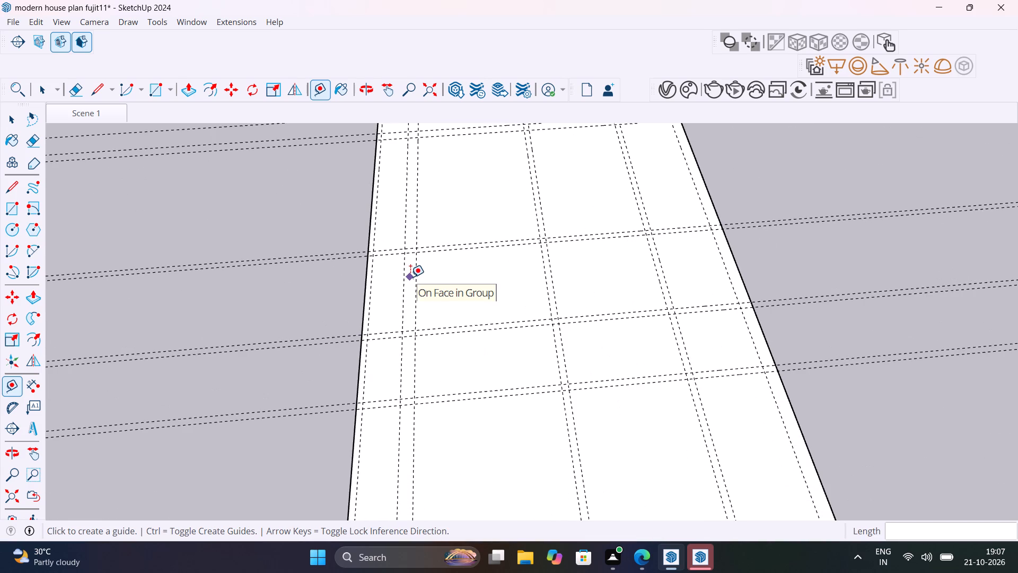
scroll(410, 277, "down", 2)
scroll(429, 371, "down", 4)
middle_click_drag(433, 392, 482, 303)
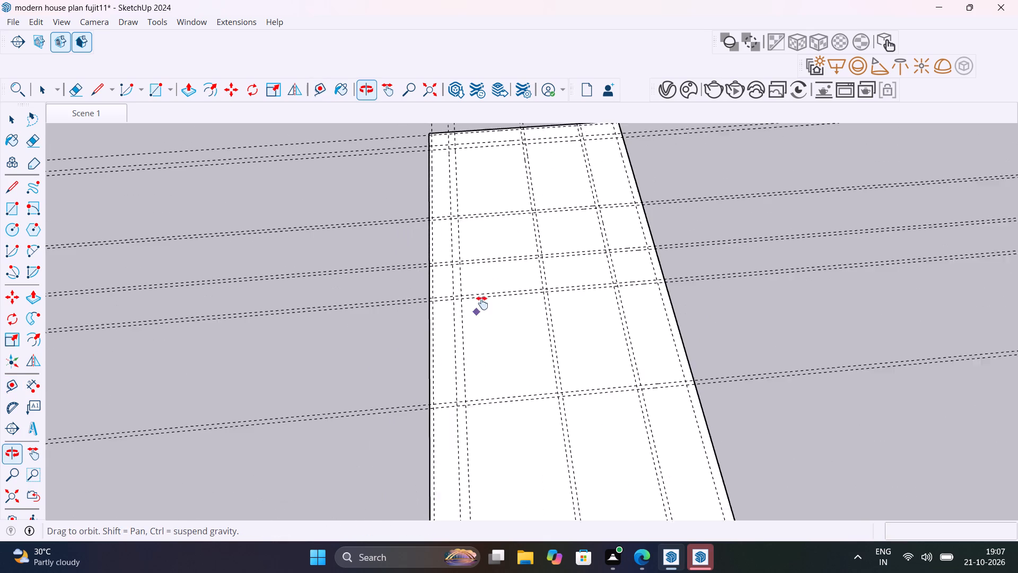
middle_click_drag(482, 303, 485, 299)
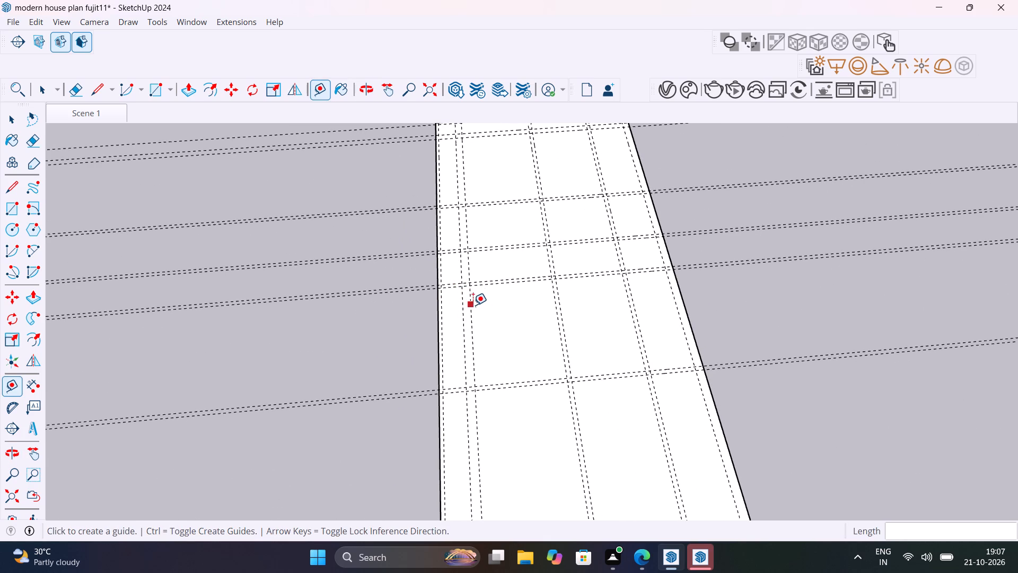
scroll(473, 305, "down", 3)
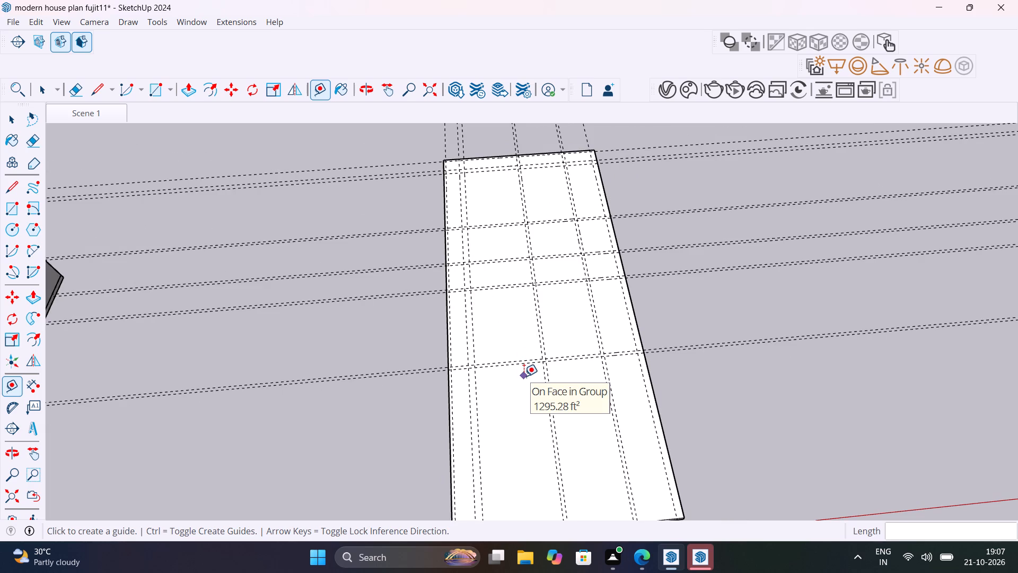
scroll(525, 392, "down", 1)
middle_click_drag(522, 390, 413, 309)
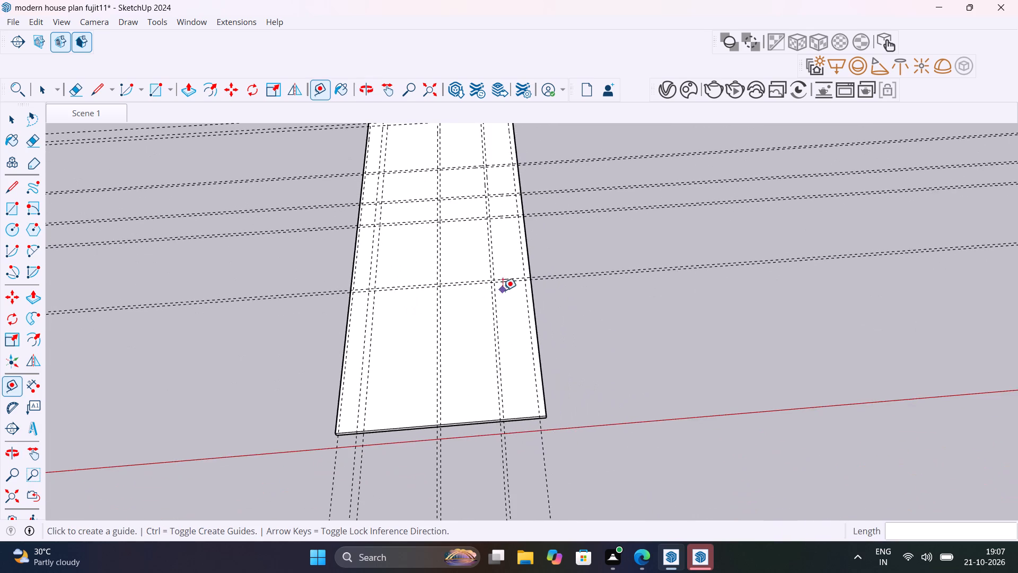
scroll(508, 288, "up", 7)
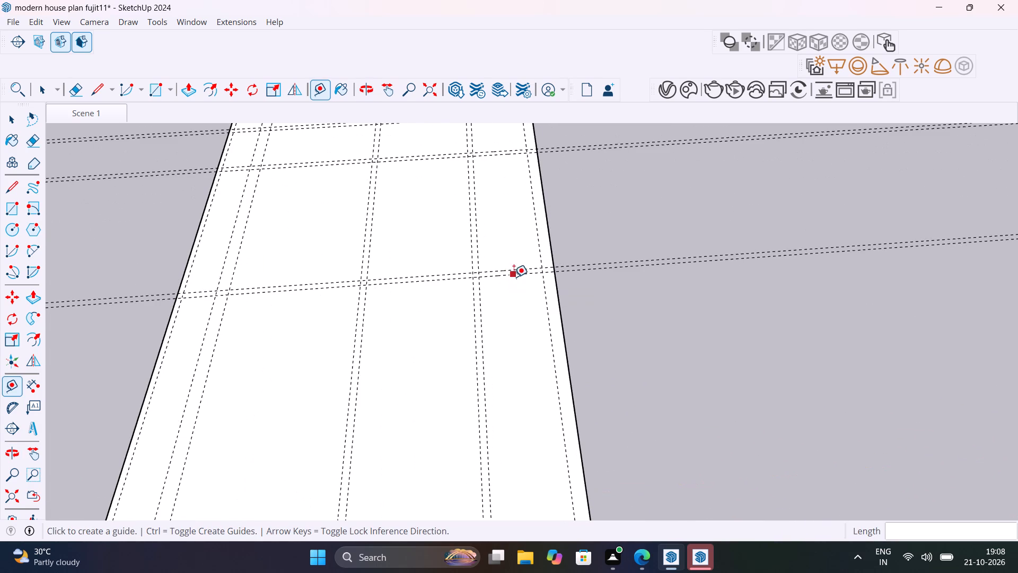
Add a crosswise guide 11' beyond the last crosswise pair, on the side away from the slab's far short edge.
left_click(514, 277)
type("11'")
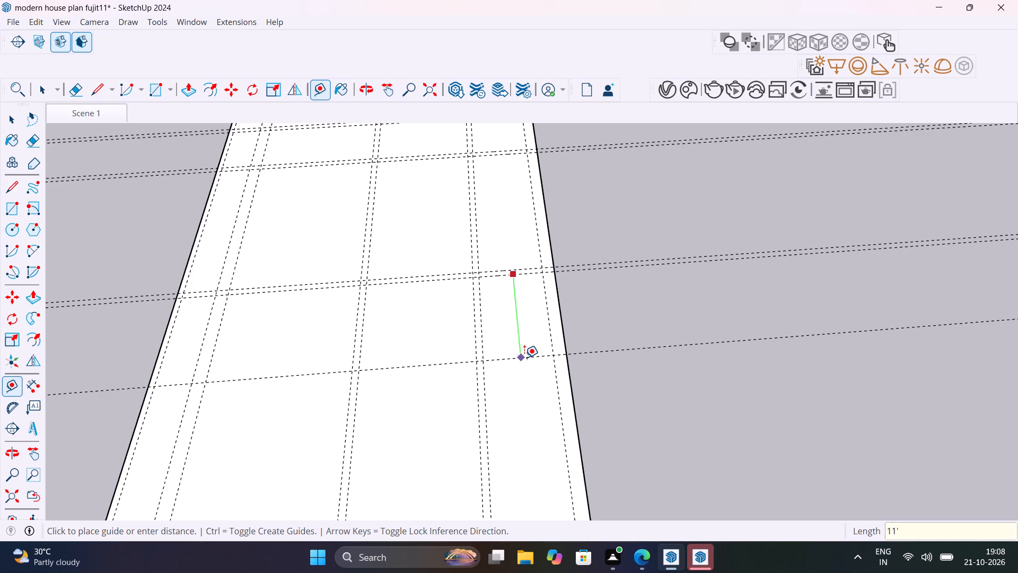
key("Return")
scroll(524, 358, "down", 9)
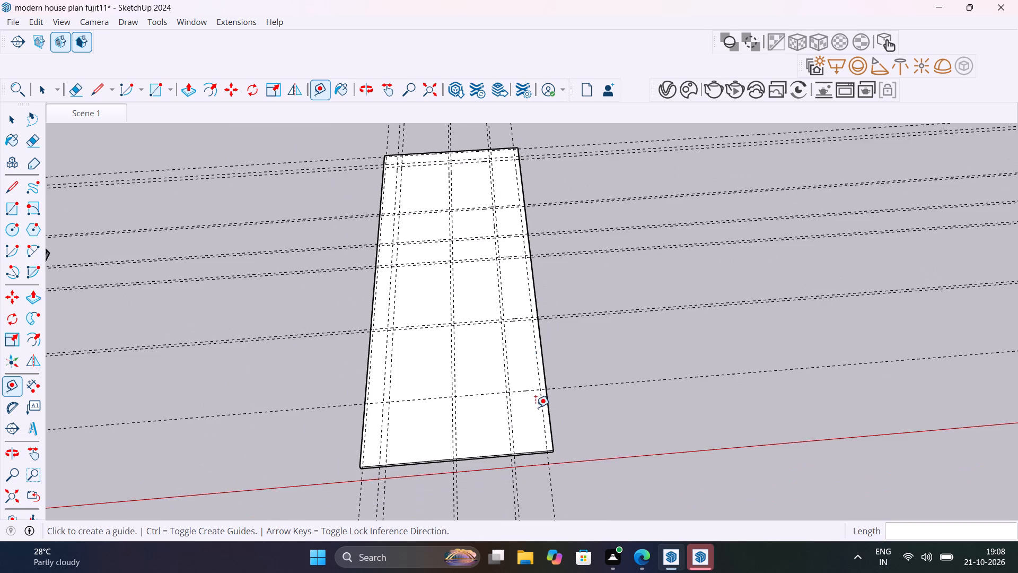
scroll(537, 415, "up", 8)
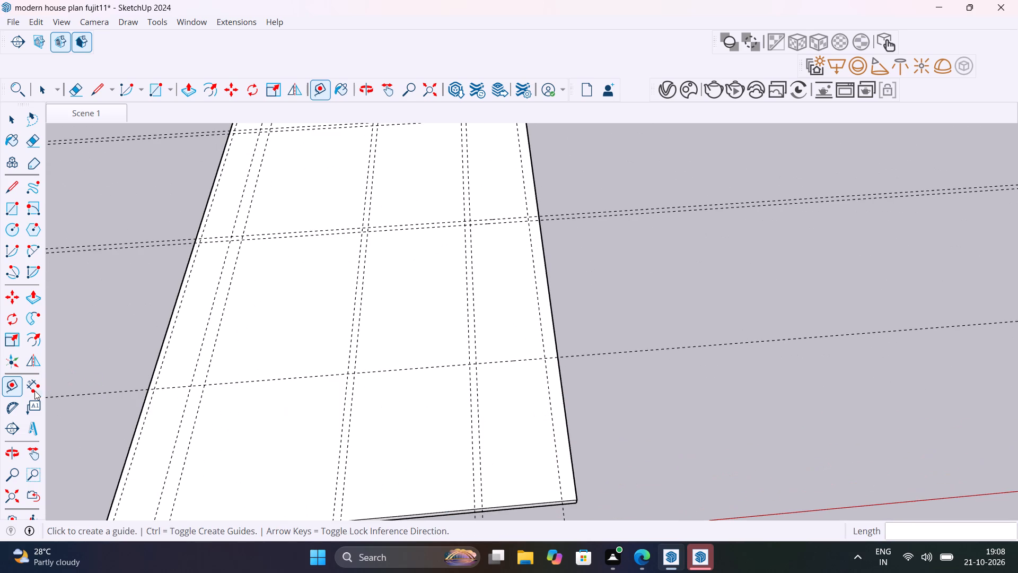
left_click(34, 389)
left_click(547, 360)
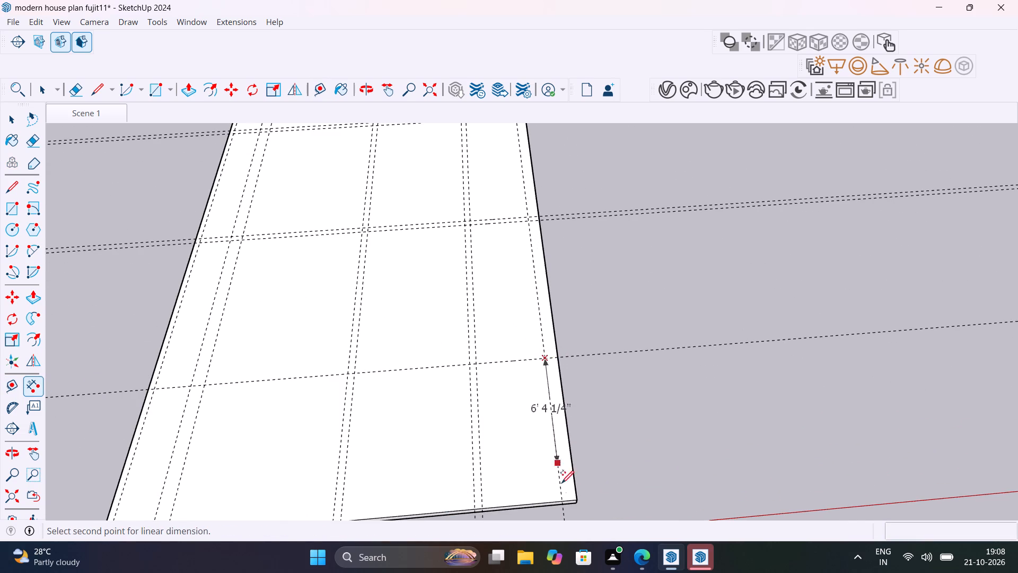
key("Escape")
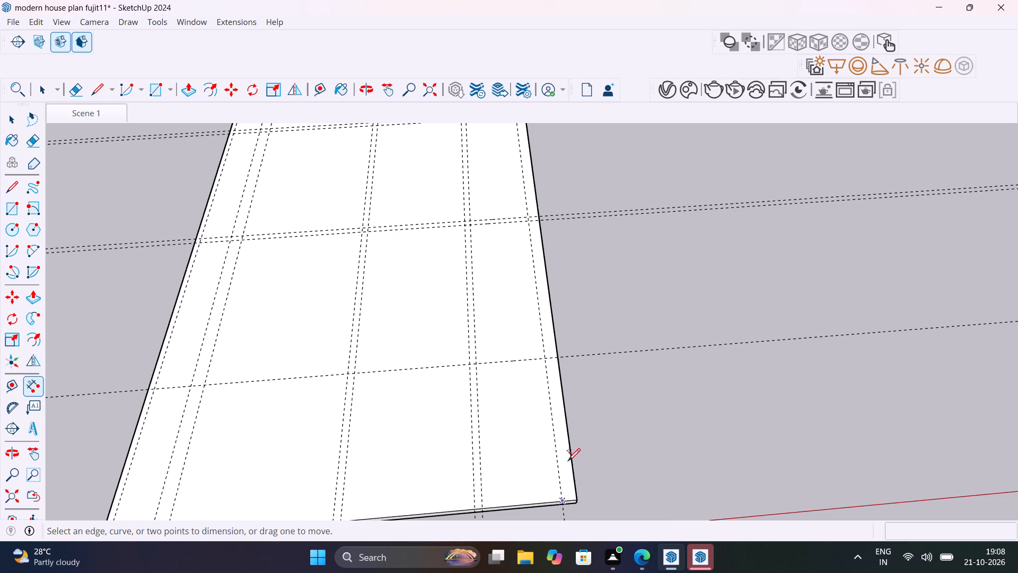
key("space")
Add a crosswise guide 9" beyond the last 11' crosswise guide, toward the slab's near short edge.
type("T")
left_click(516, 360)
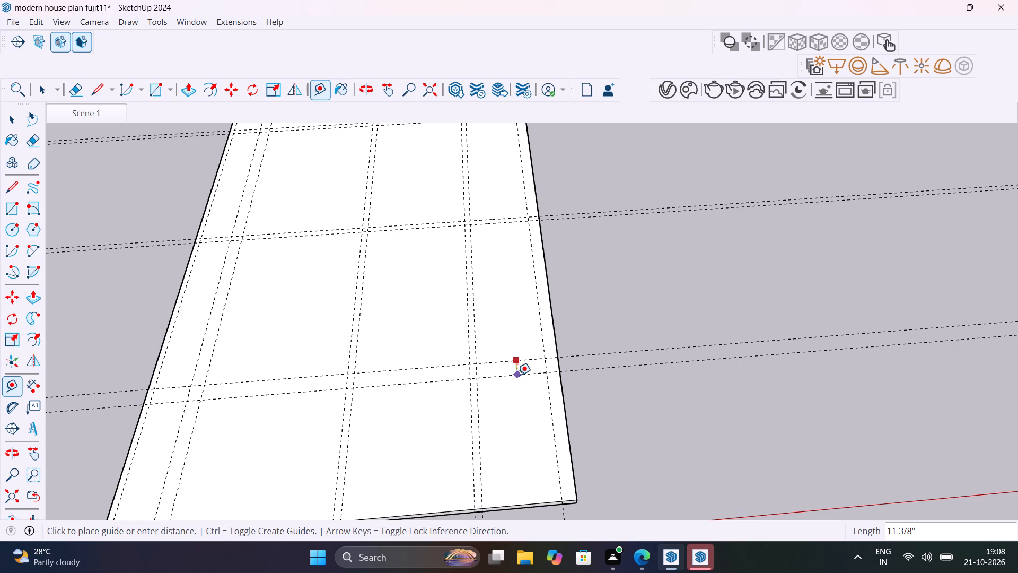
key("9")
key("shift+quotedbl")
key("Return")
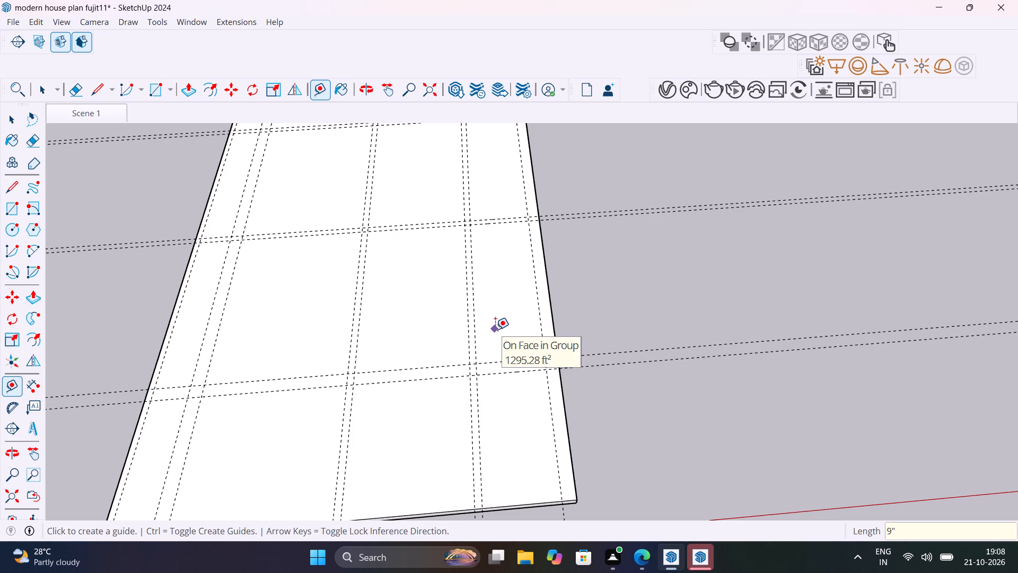
Measure from the 9" crosswise guide to the slab's near short edge, along the lengthwise guide by the long edge facing away from the house.
middle_click_drag(495, 329, 482, 405, "shift")
middle_click_drag(337, 348, 425, 276)
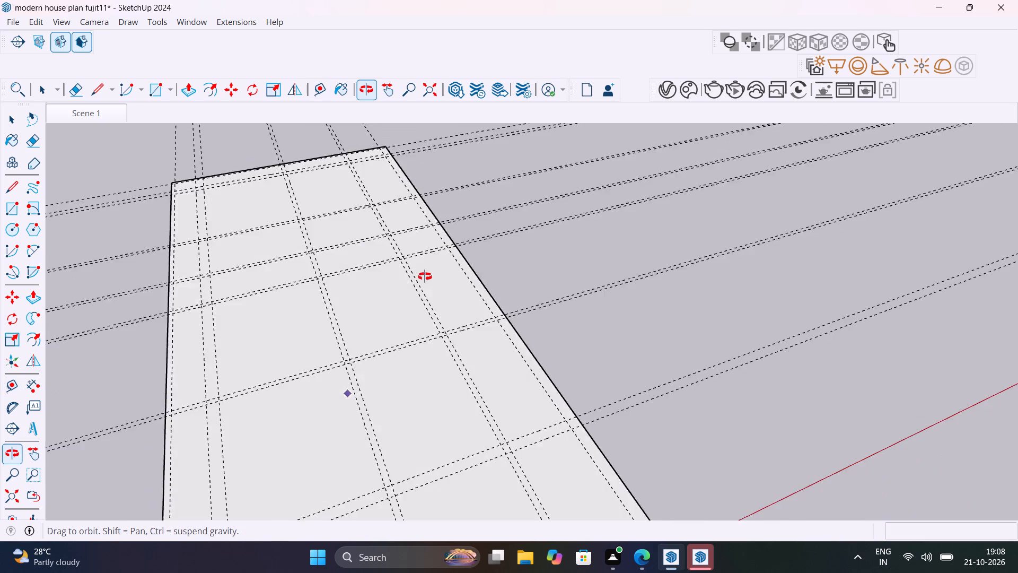
middle_click_drag(425, 276, 414, 364)
scroll(414, 364, "down", 5)
middle_click_drag(446, 378, 487, 267, "shift")
scroll(534, 290, "up", 9)
middle_click_drag(572, 305, 448, 251, "shift")
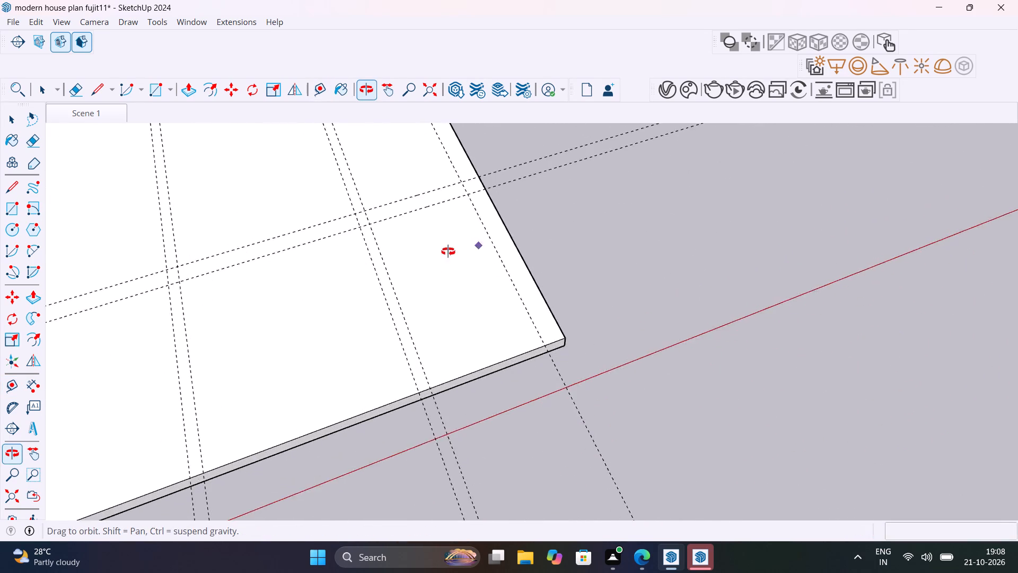
middle_click_drag(448, 251, 422, 255, "shift")
left_click(36, 388)
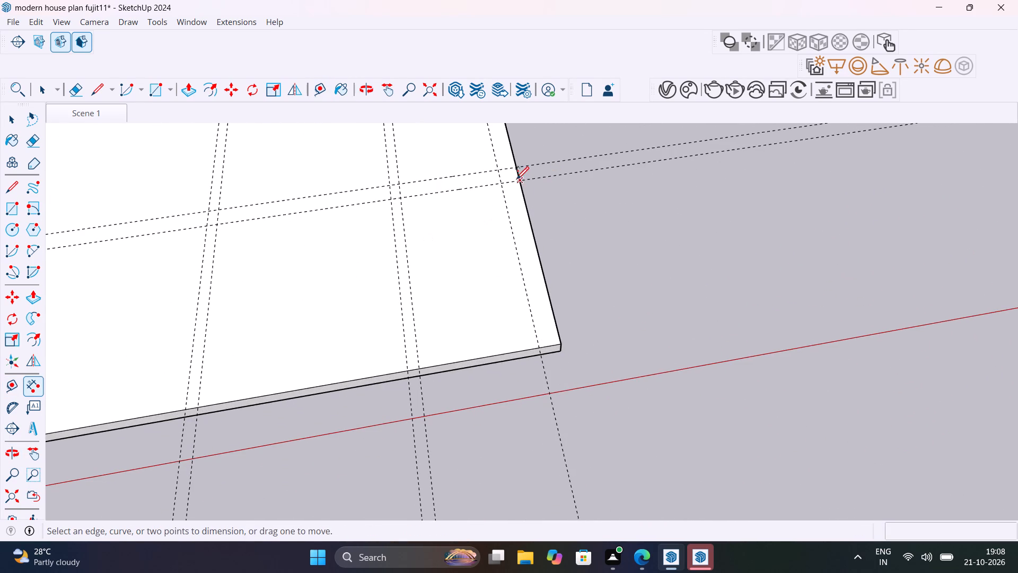
left_click(502, 182)
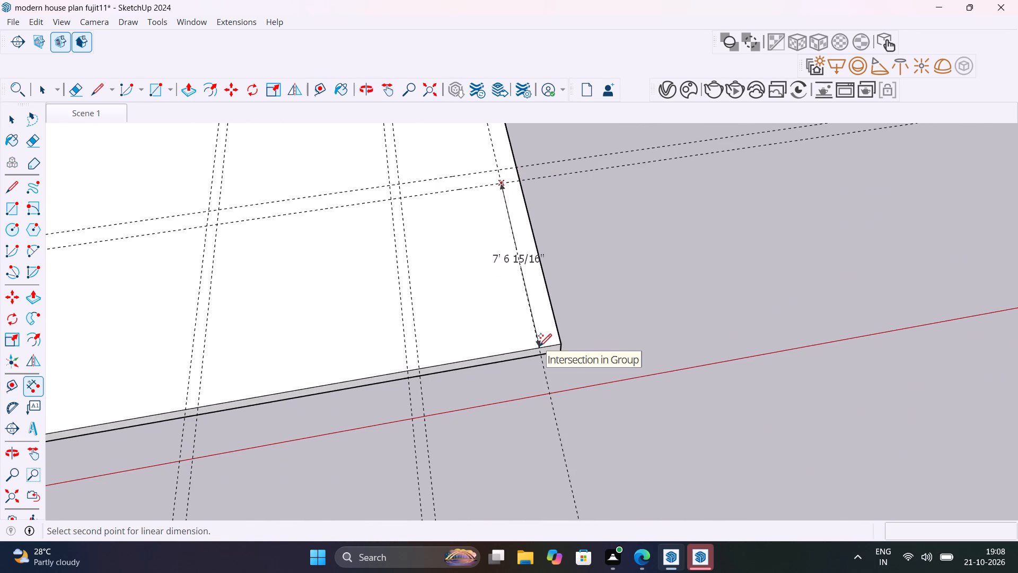
left_click(539, 347)
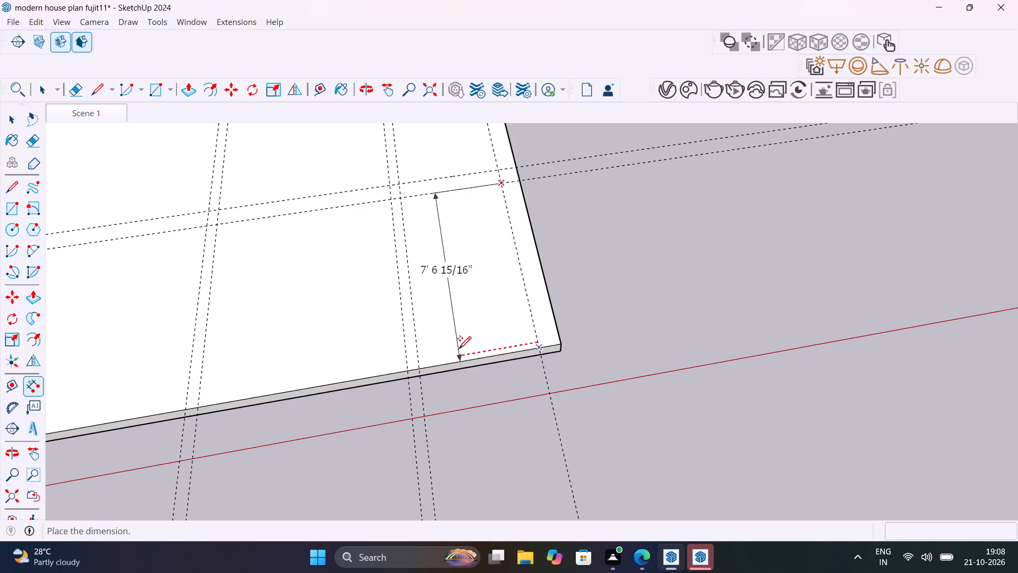
scroll(459, 348, "down", 6)
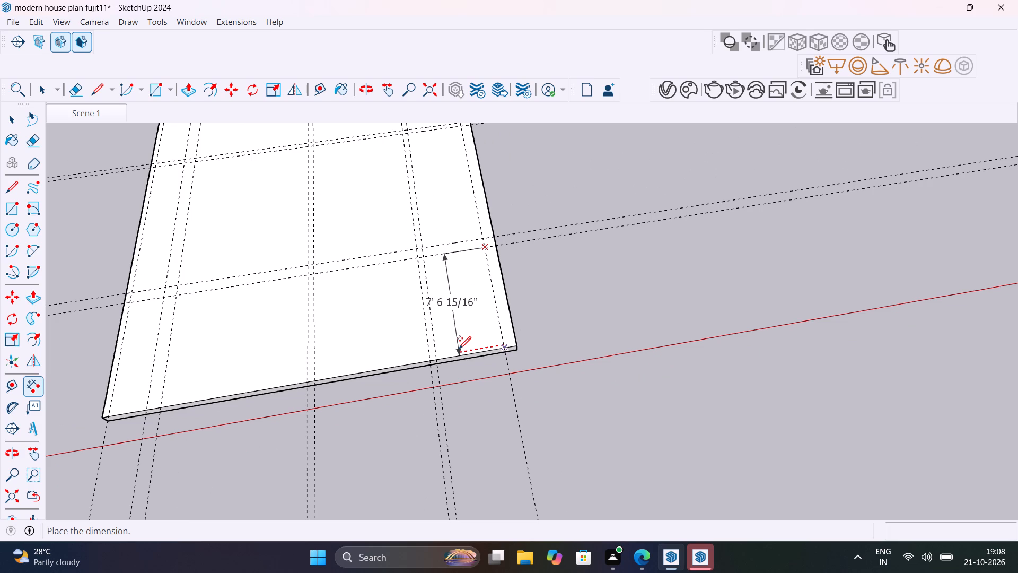
middle_click_drag(459, 348, 586, 251)
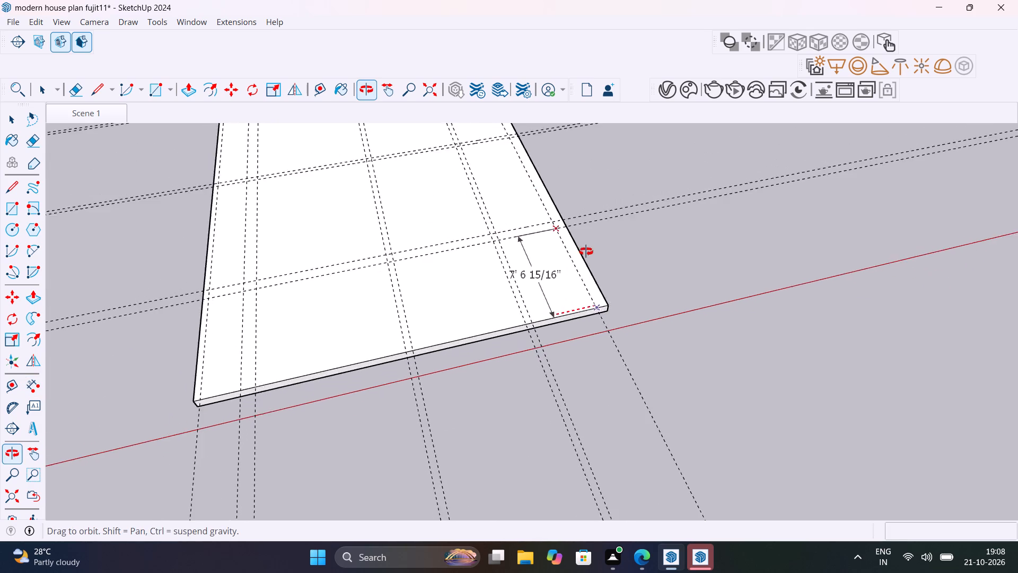
middle_click_drag(586, 251, 524, 265)
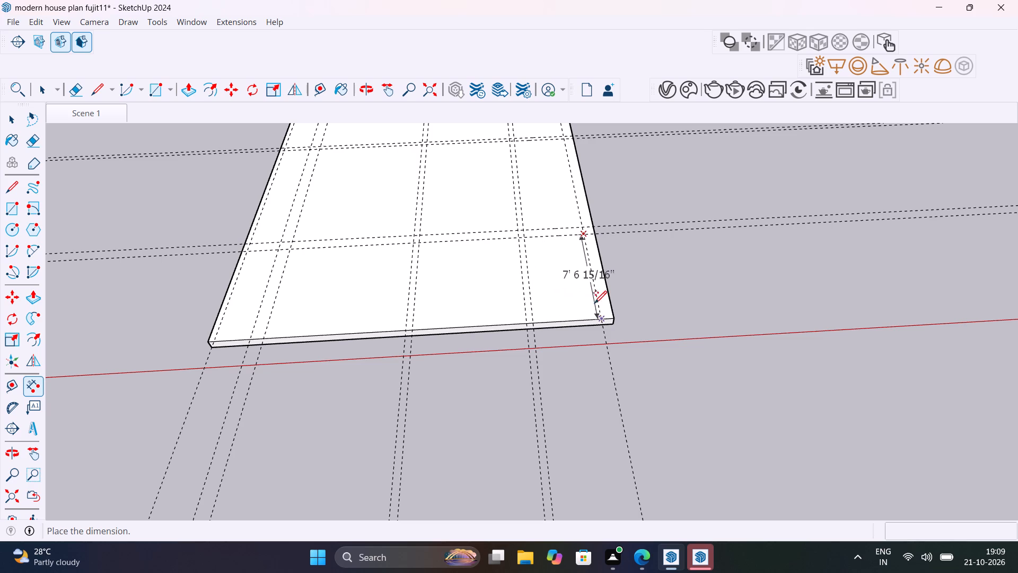
key("Escape")
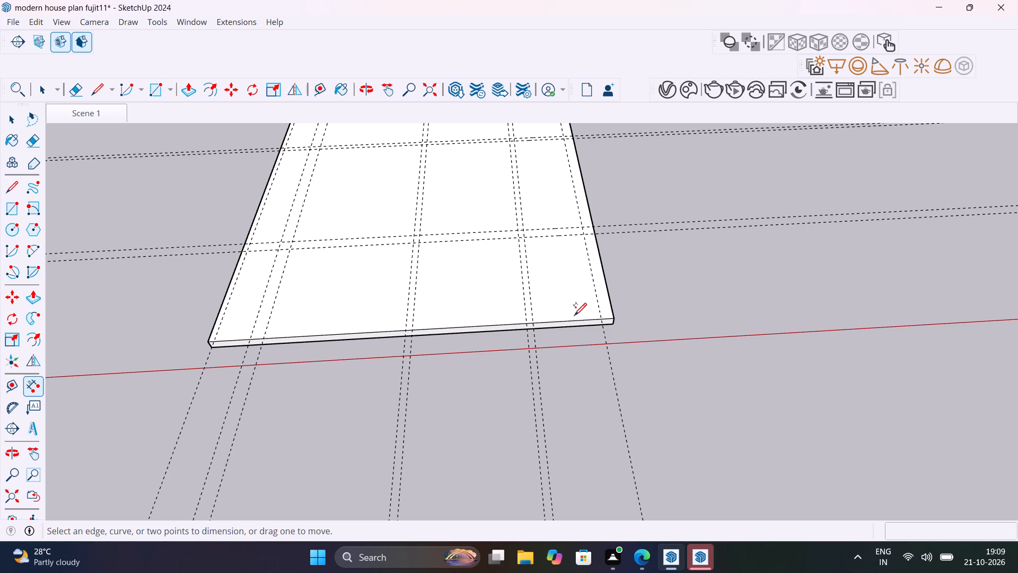
key("Escape")
key("space")
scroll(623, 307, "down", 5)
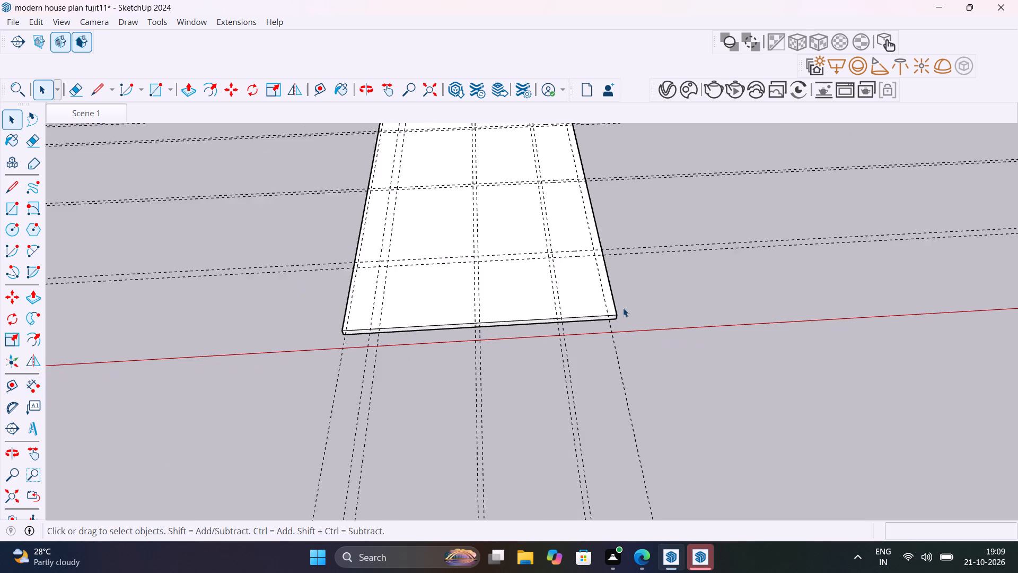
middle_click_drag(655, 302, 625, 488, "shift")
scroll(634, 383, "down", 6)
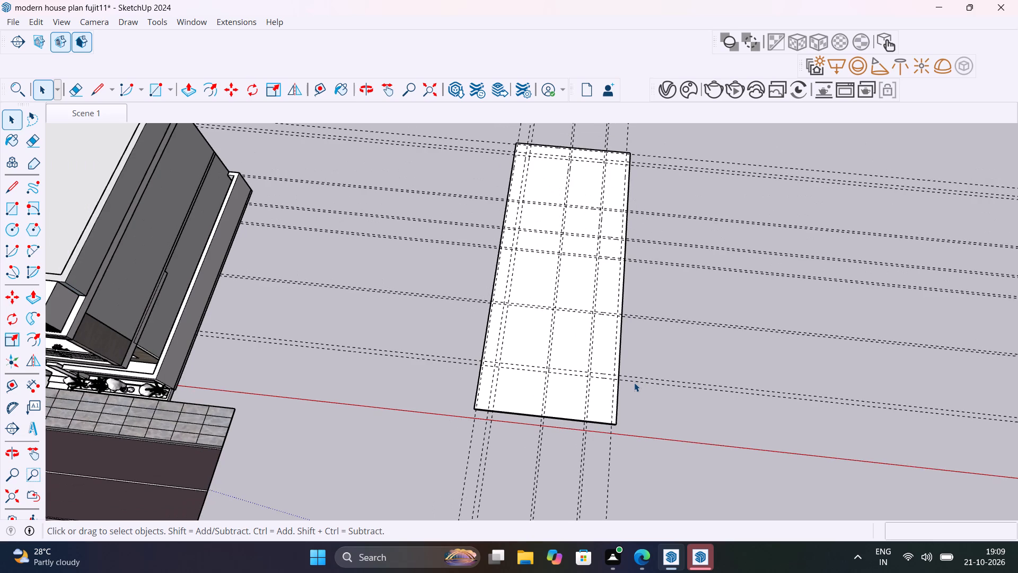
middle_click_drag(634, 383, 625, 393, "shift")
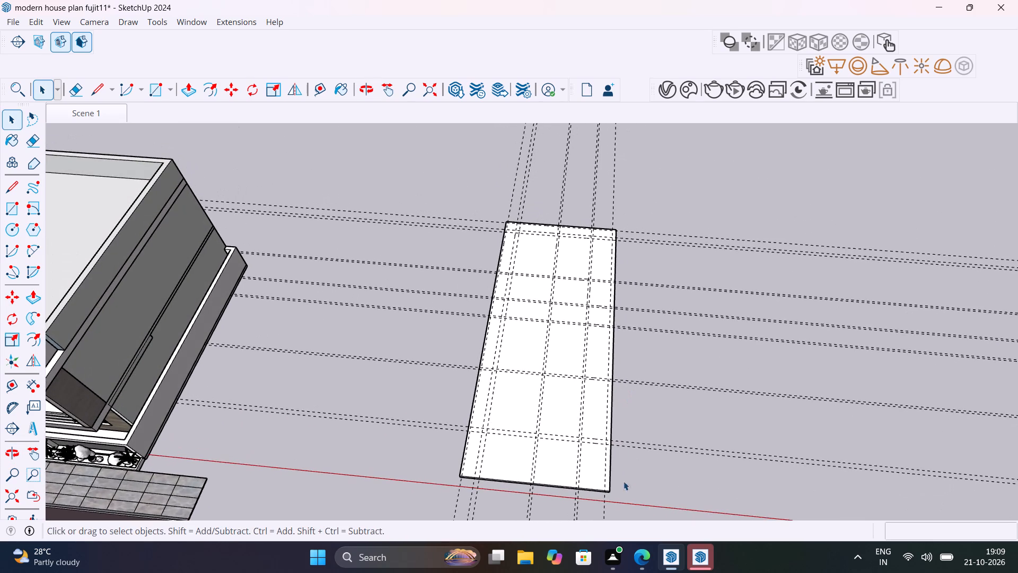
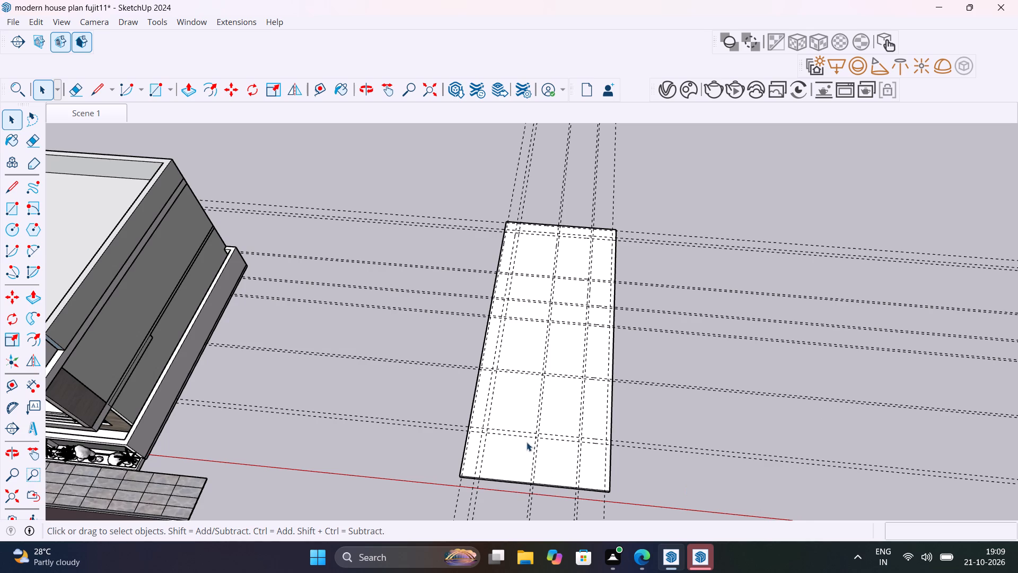
Save the modern house model with the guide layout on the slab.
middle_click_drag(532, 428, 651, 297)
scroll(659, 320, "down", 5)
middle_click_drag(676, 376, 679, 324)
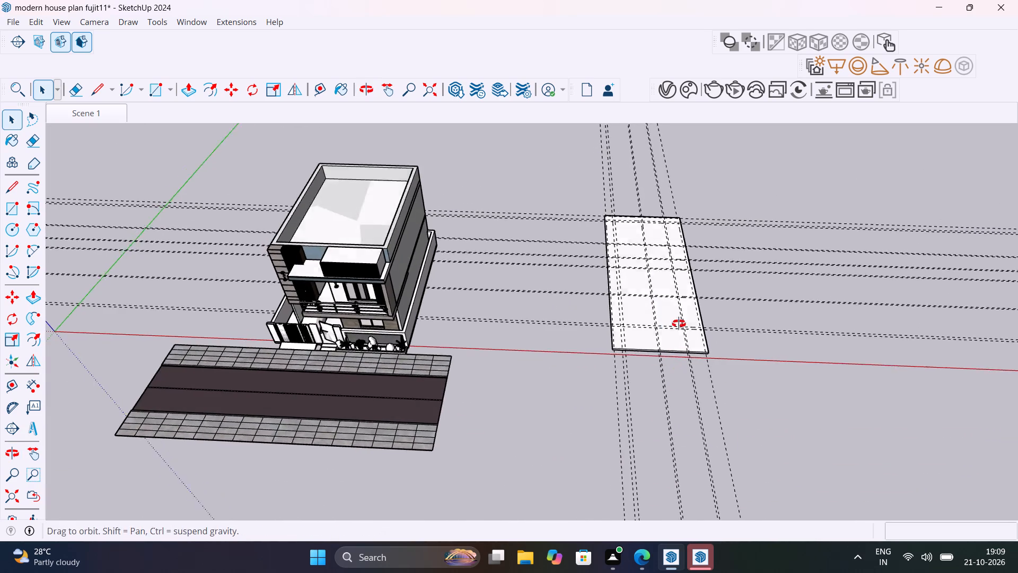
middle_click_drag(679, 324, 681, 313)
key("ctrl+s")
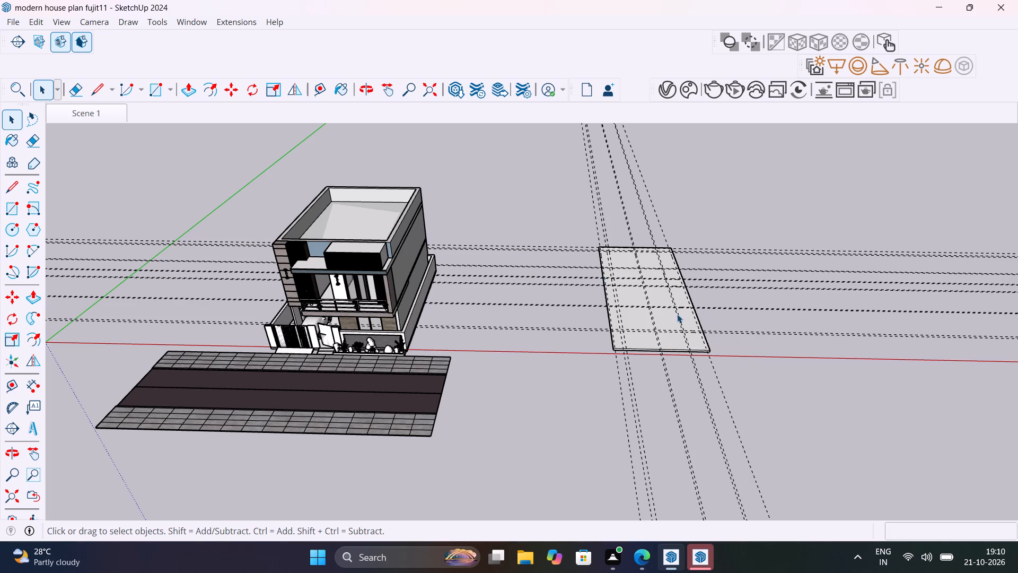
Examine the completed guide grid across the whole slab, from its near short edge to its far short edge.
scroll(680, 314, "up", 7)
middle_click_drag(697, 325, 600, 408)
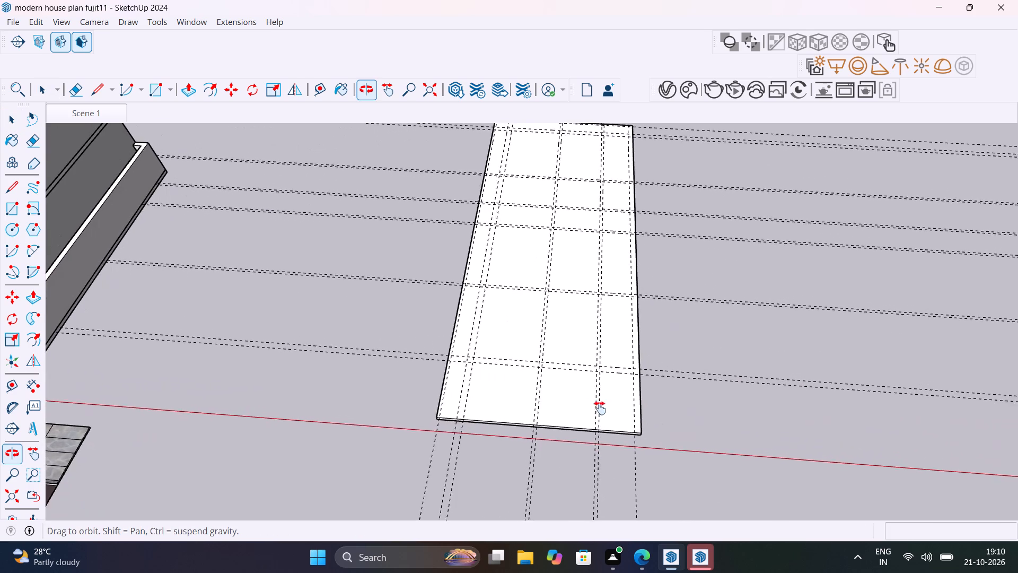
middle_click_drag(600, 408, 600, 468)
scroll(633, 402, "down", 4)
middle_click_drag(686, 384, 705, 349, "shift")
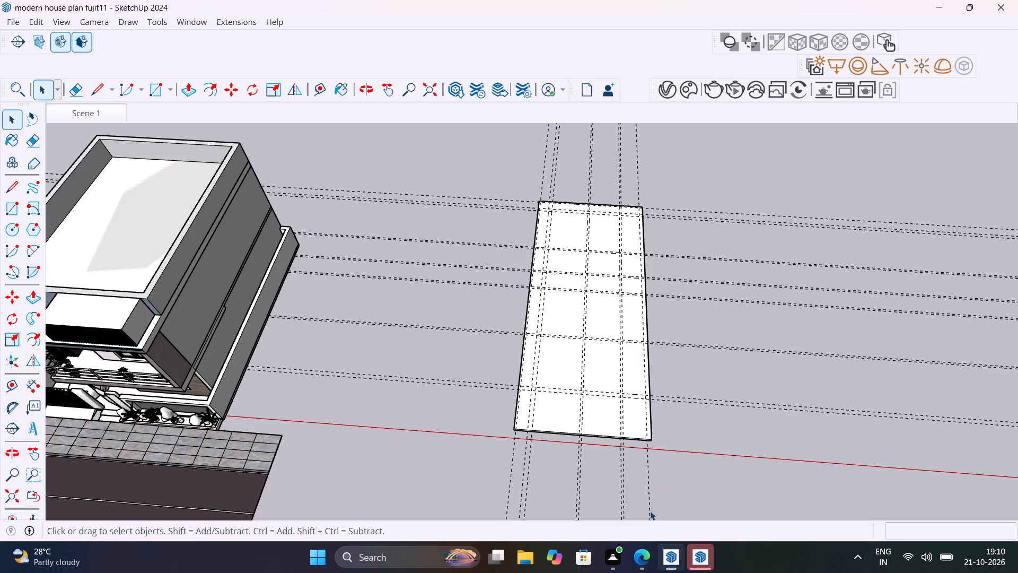
scroll(636, 463, "up", 3)
middle_click_drag(647, 464, 669, 463)
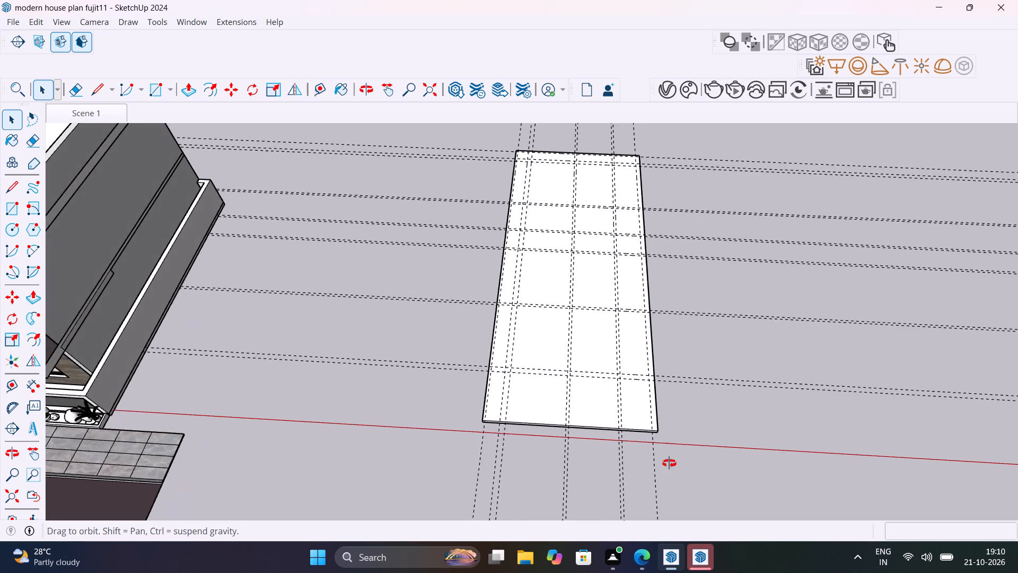
middle_click_drag(669, 463, 703, 509)
scroll(656, 450, "down", 3)
middle_click_drag(673, 449, 455, 401)
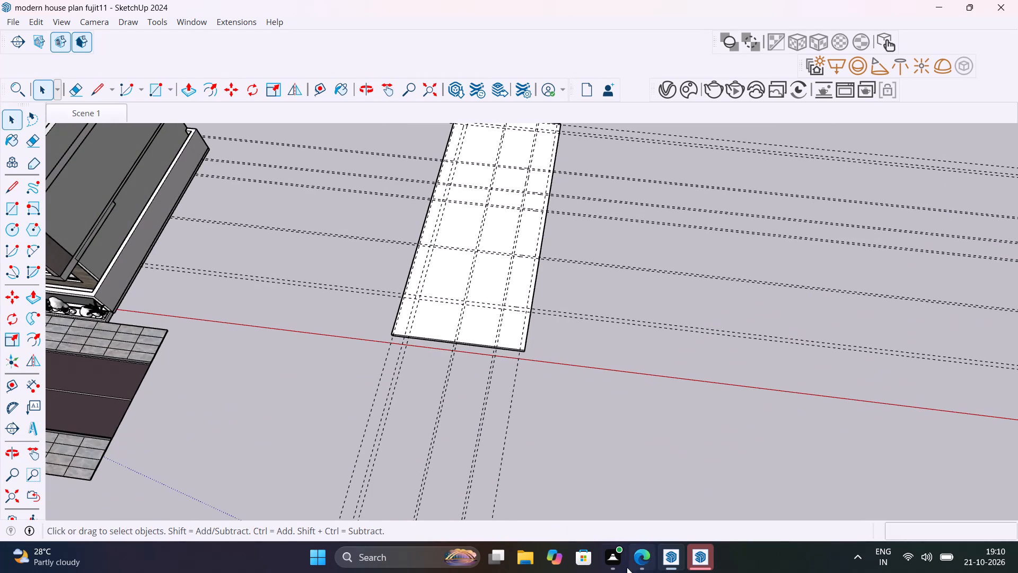
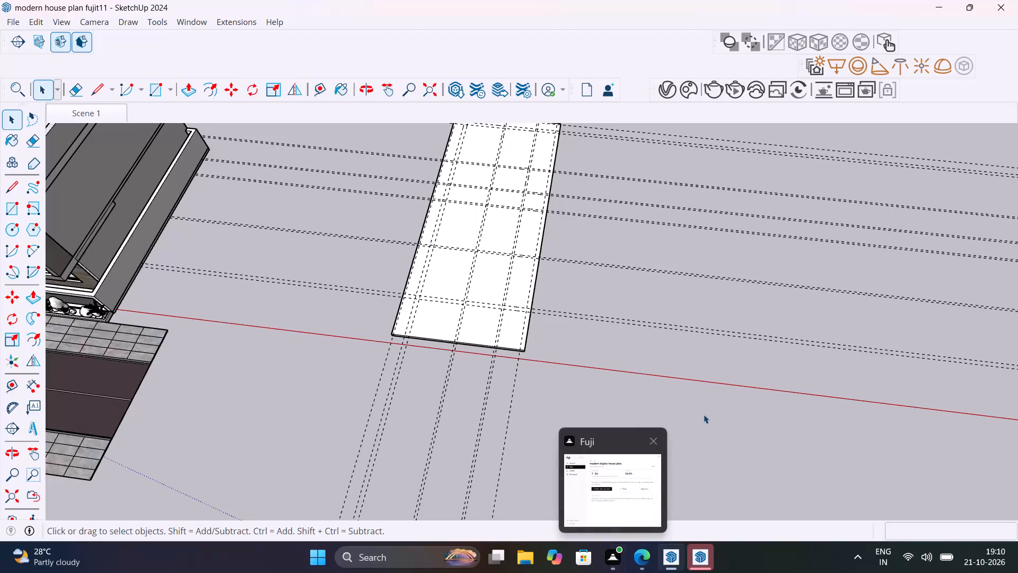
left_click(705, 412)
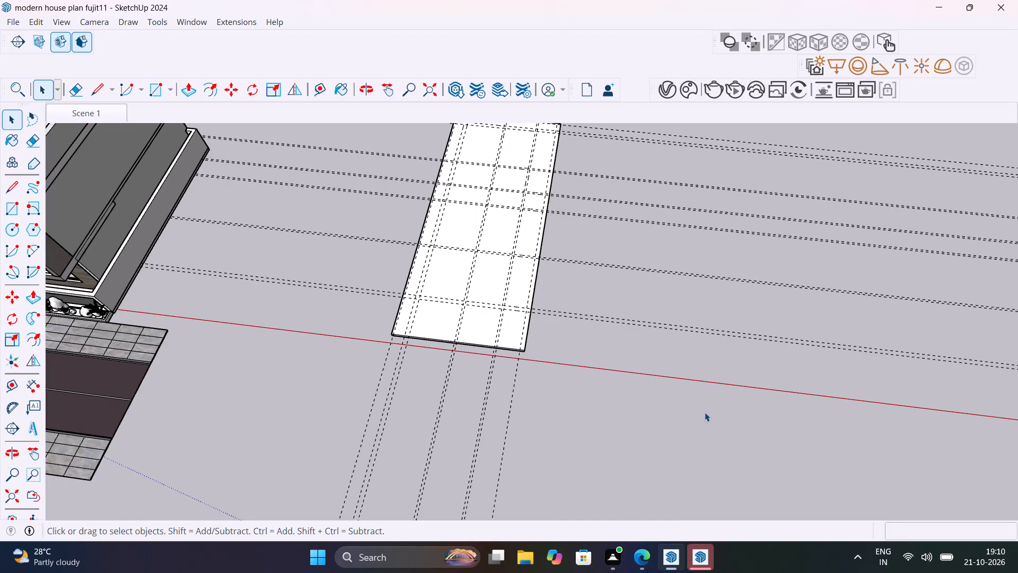
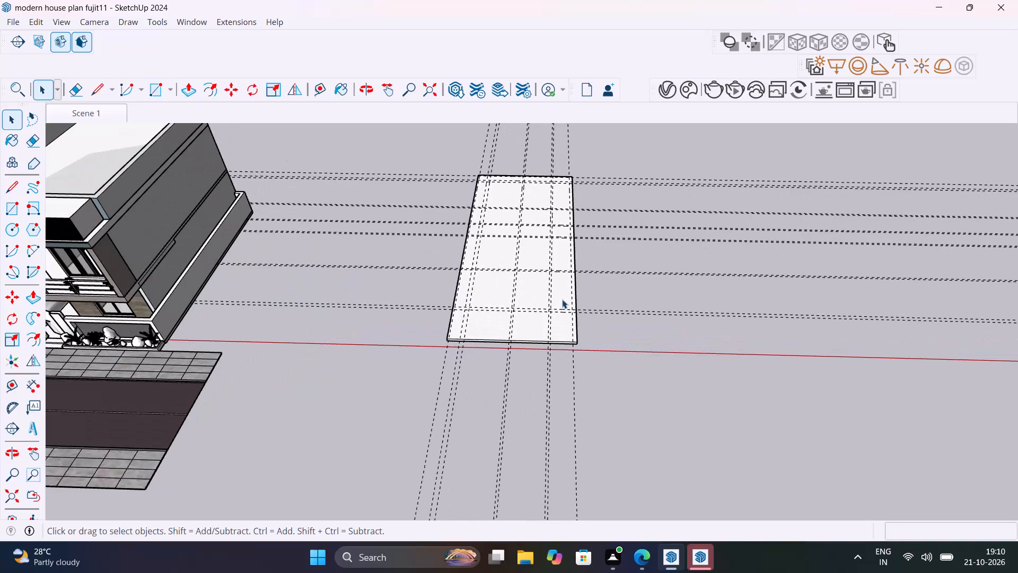
Measure the gap between the left and middle pairs of lengthwise guides, along the inner crosswise guide near the slab's far edge.
middle_click_drag(574, 306, 645, 388, "shift")
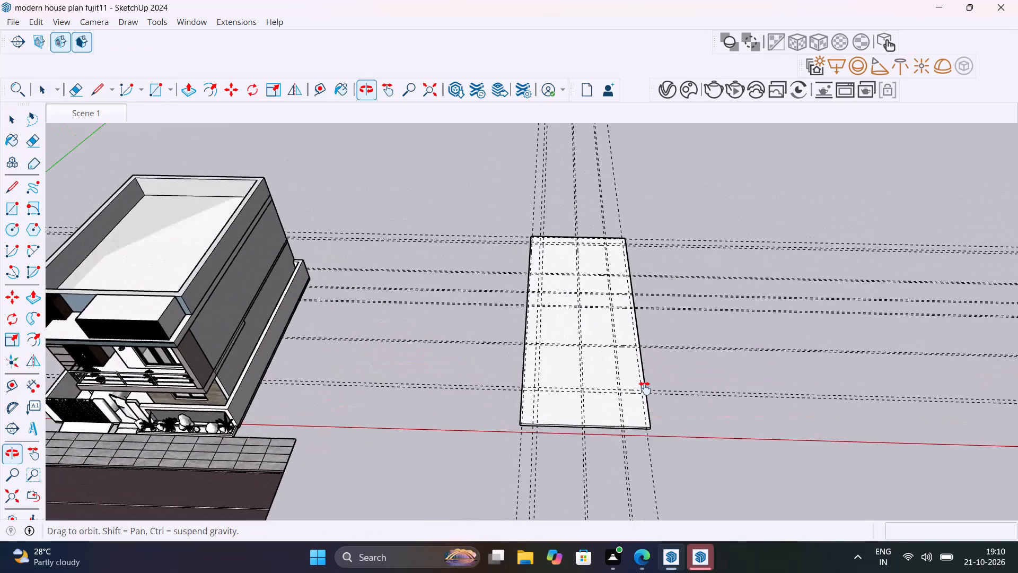
middle_click_drag(645, 388, 653, 443, "shift")
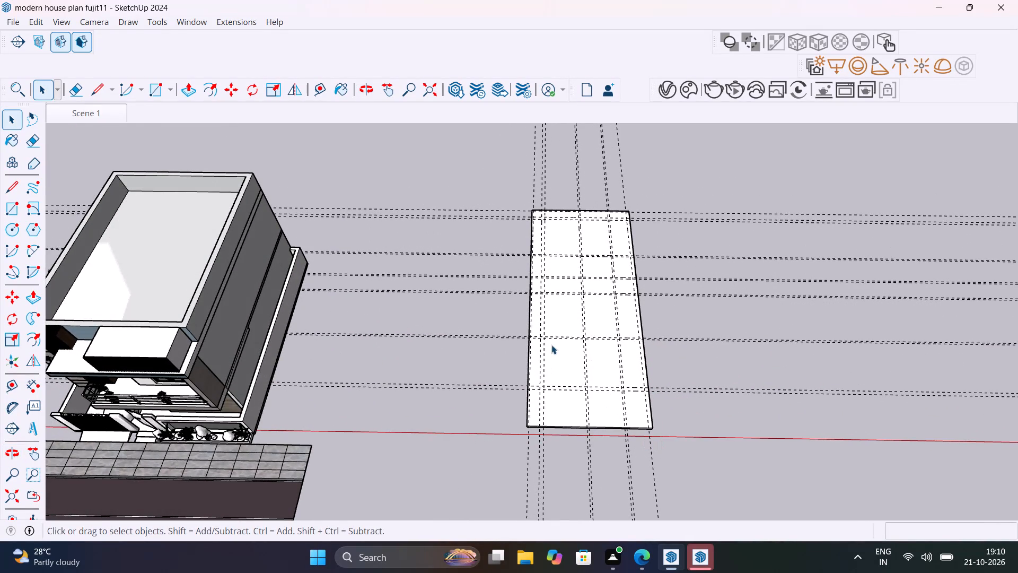
scroll(594, 395, "up", 8)
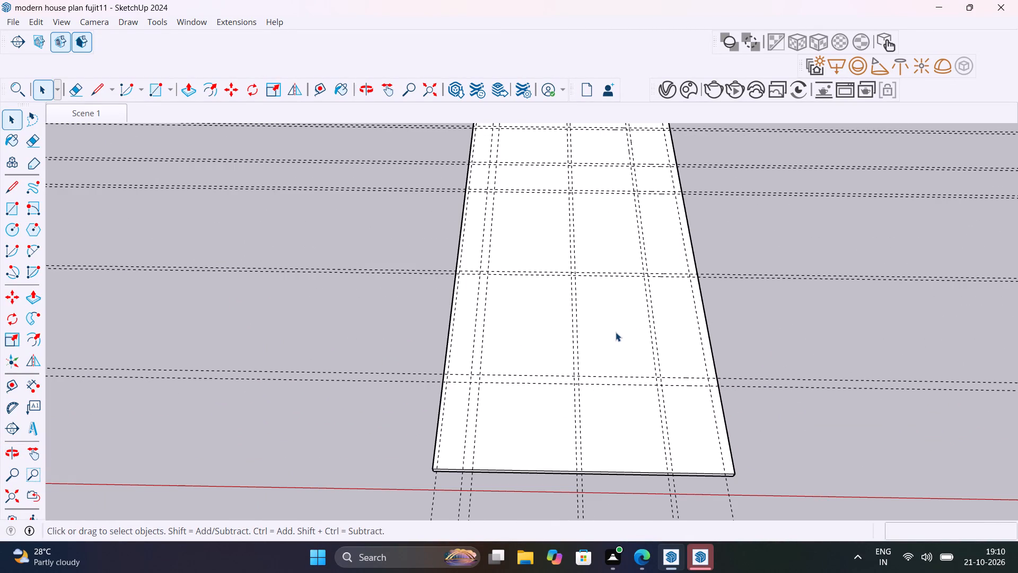
middle_click_drag(616, 332, 528, 492)
scroll(489, 181, "up", 1)
middle_click_drag(489, 181, 497, 291)
scroll(579, 297, "up", 8)
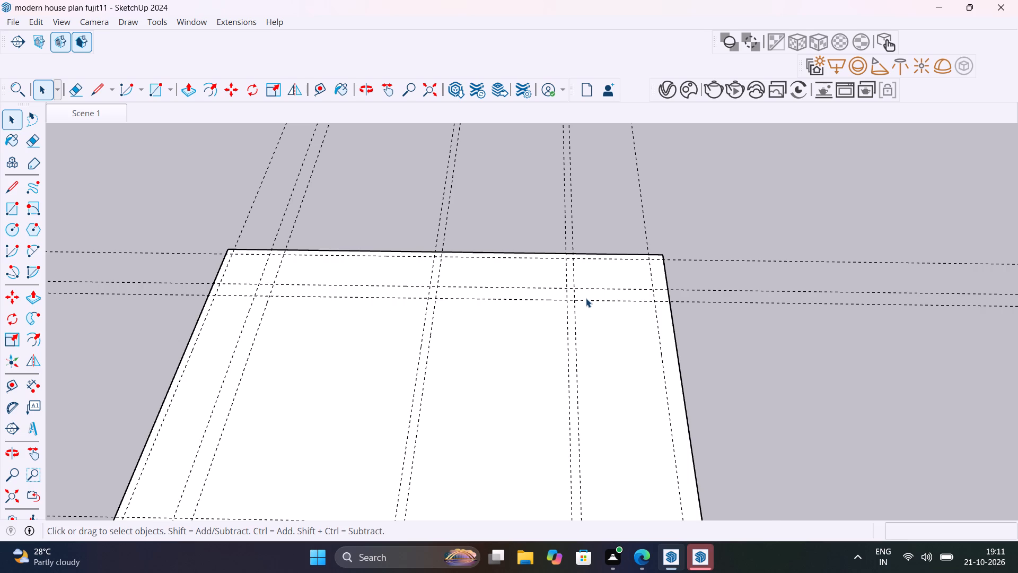
scroll(586, 298, "up", 7)
scroll(586, 298, "down", 10)
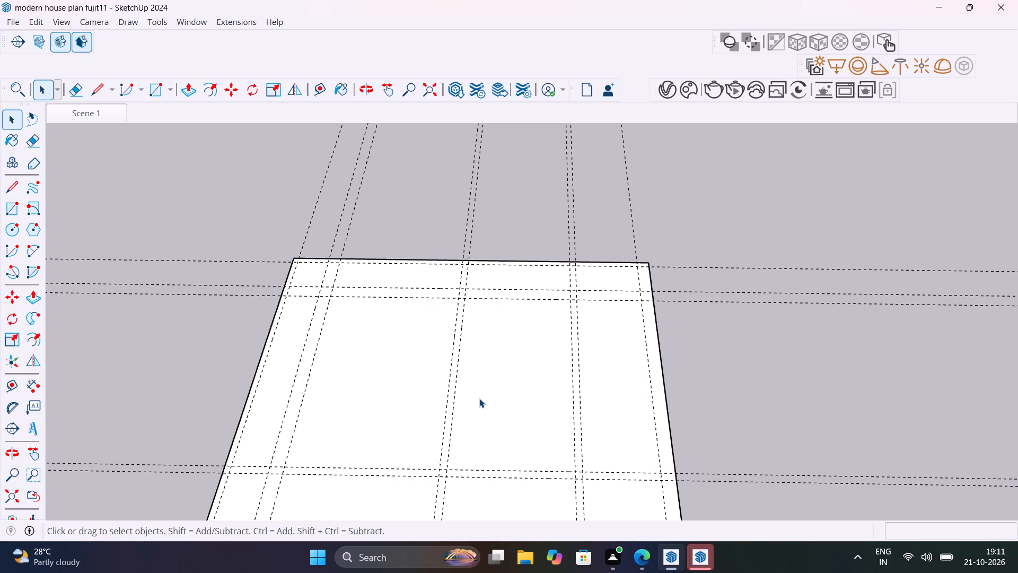
scroll(349, 292, "up", 3)
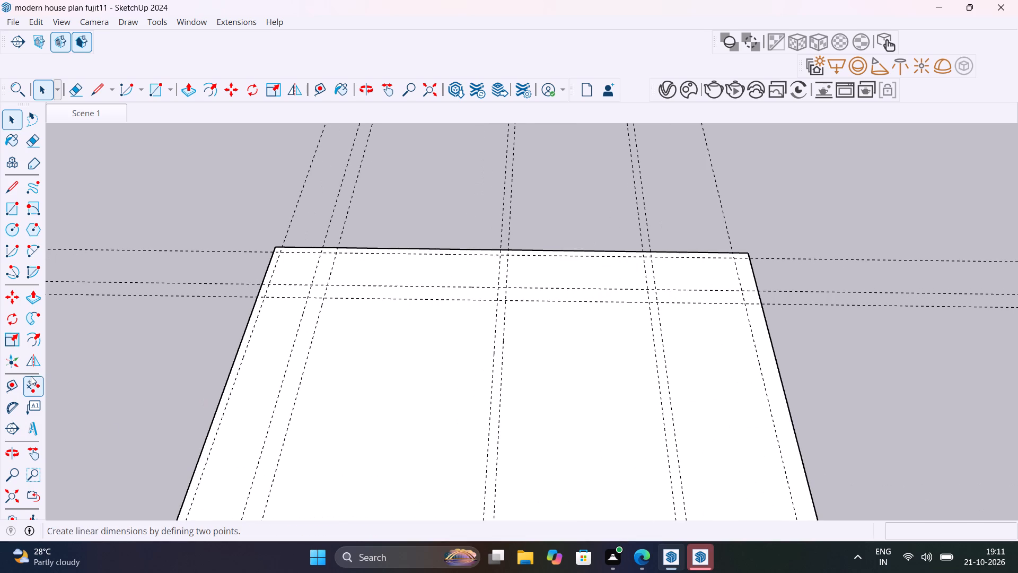
left_click(32, 387)
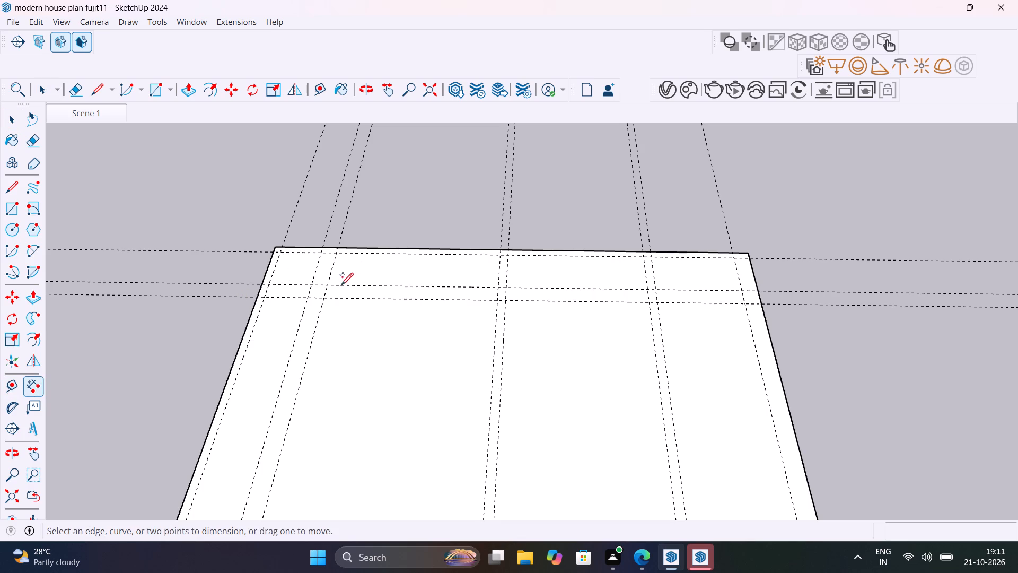
left_click(323, 297)
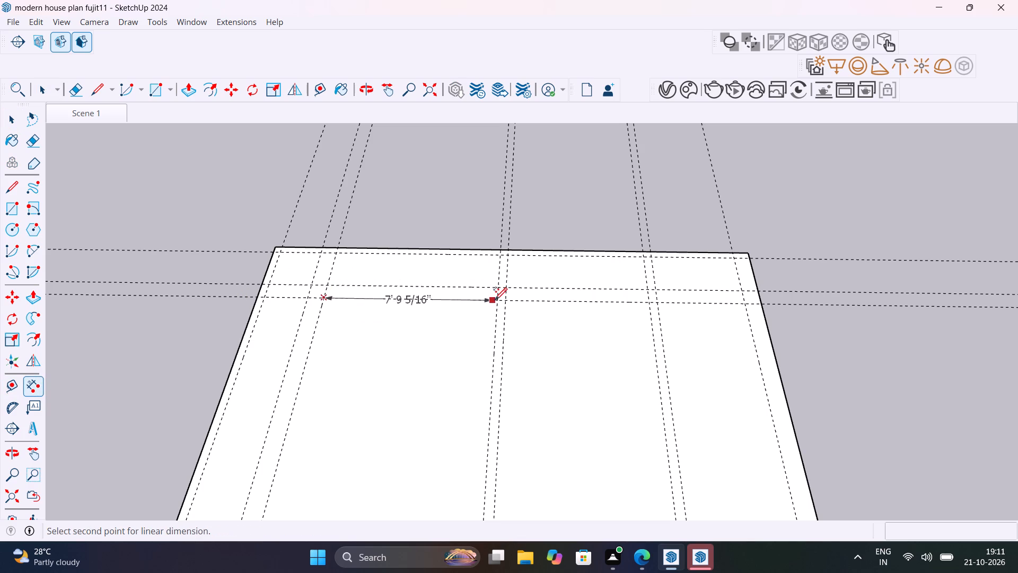
left_click(498, 300)
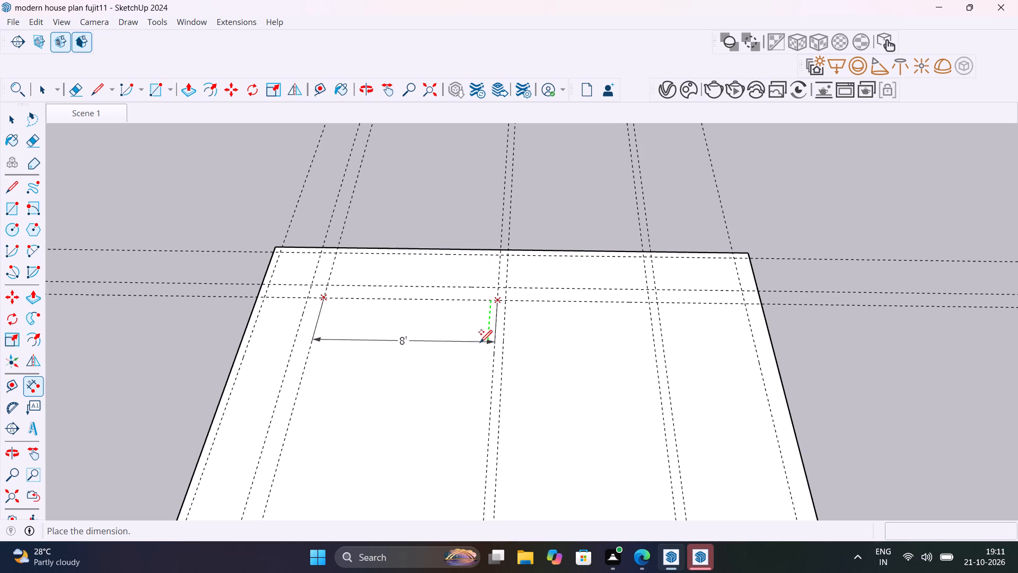
key("Escape")
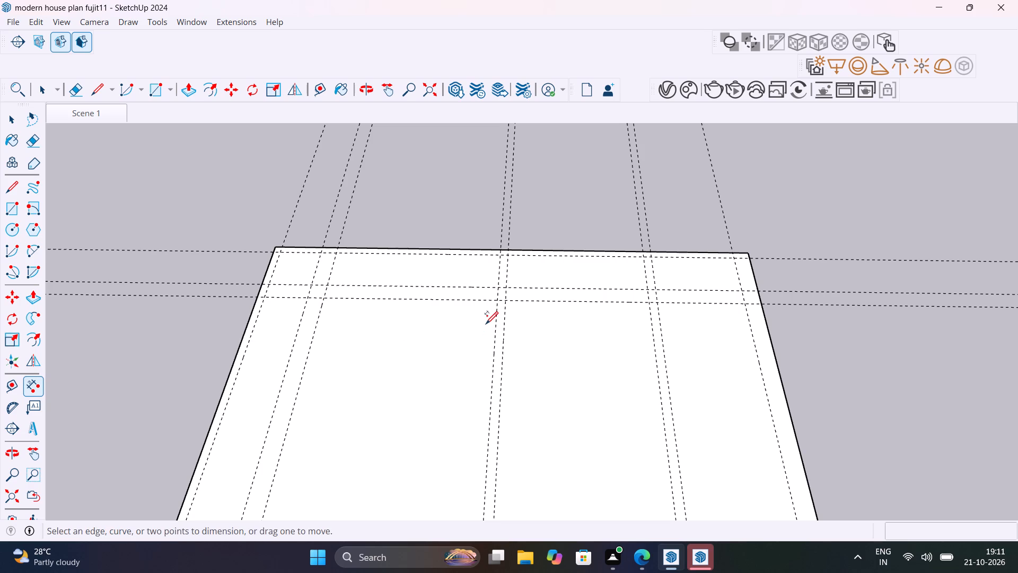
Add a crosswise guide offset 10' from the inner guide of the pair near the slab's far edge, towards the near end.
key("t")
left_click(459, 298)
scroll(458, 334, "down", 3)
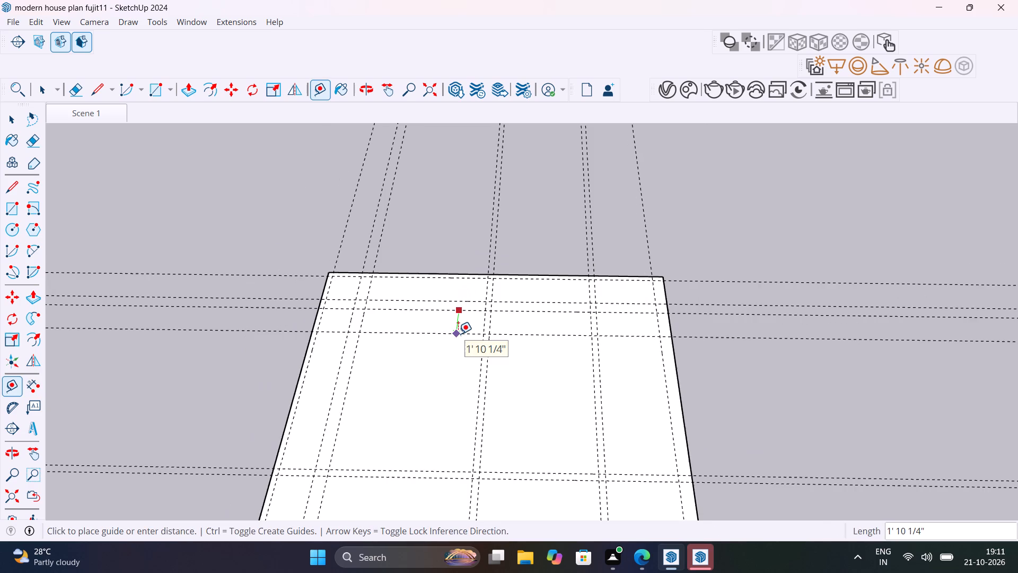
scroll(458, 334, "down", 1)
middle_click_drag(458, 334, 481, 255)
scroll(458, 334, "down", 1, "shift")
scroll(481, 255, "up", 1)
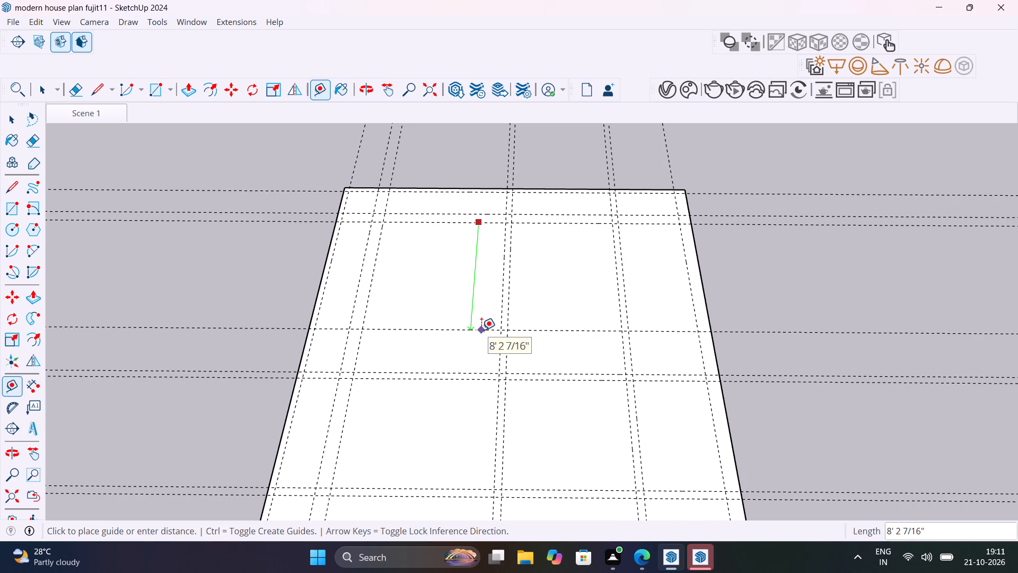
type("10'")
key("Return")
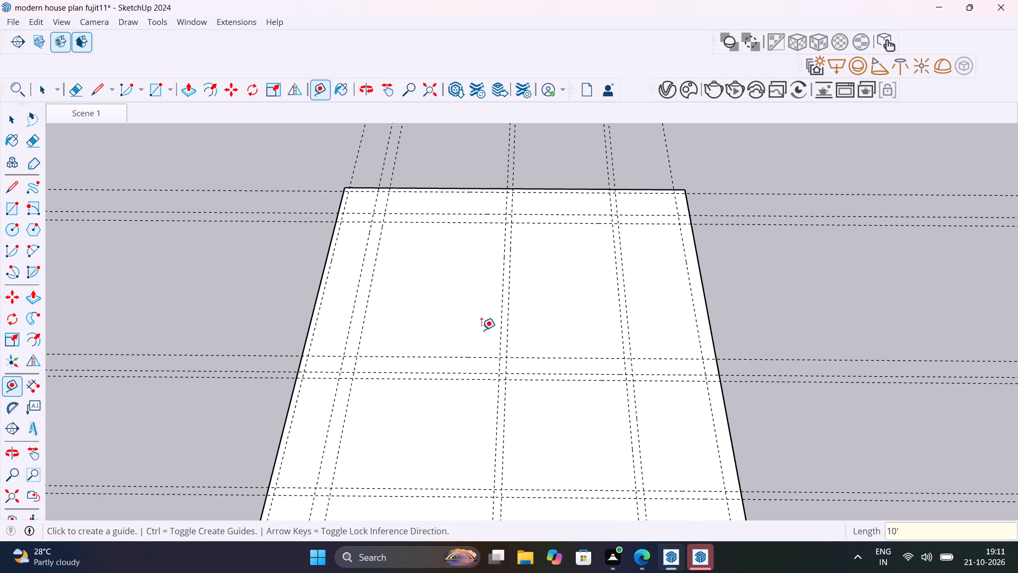
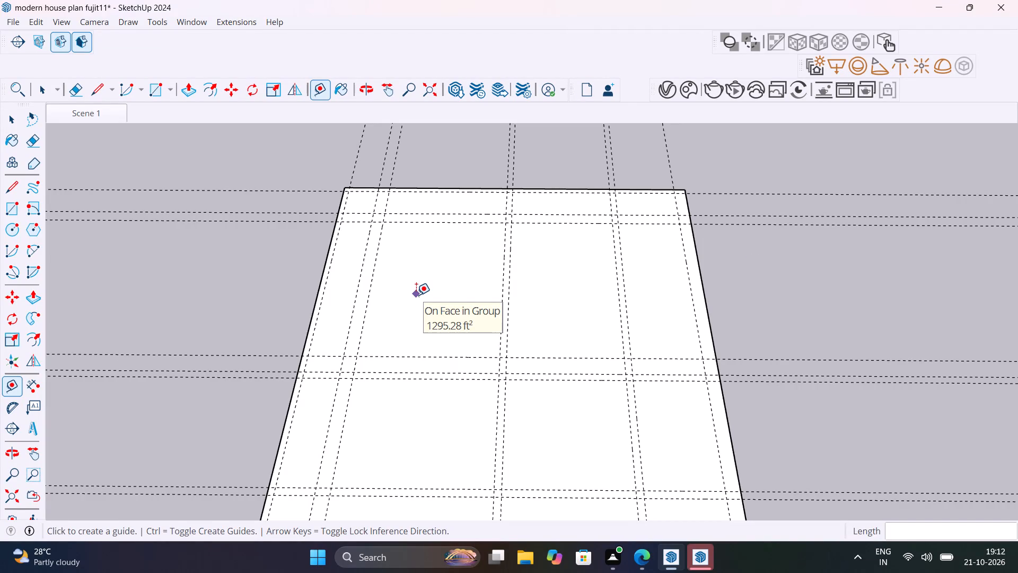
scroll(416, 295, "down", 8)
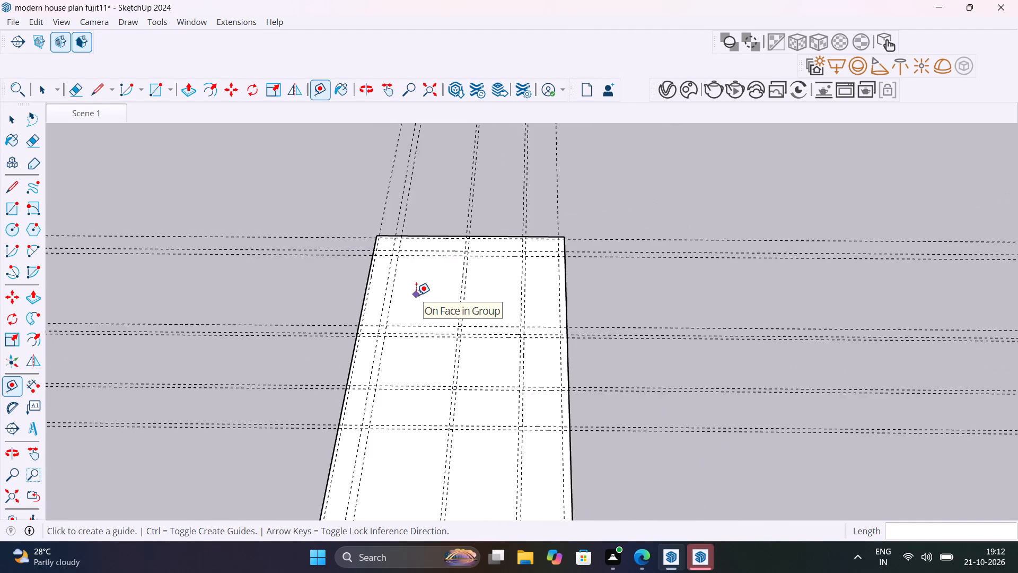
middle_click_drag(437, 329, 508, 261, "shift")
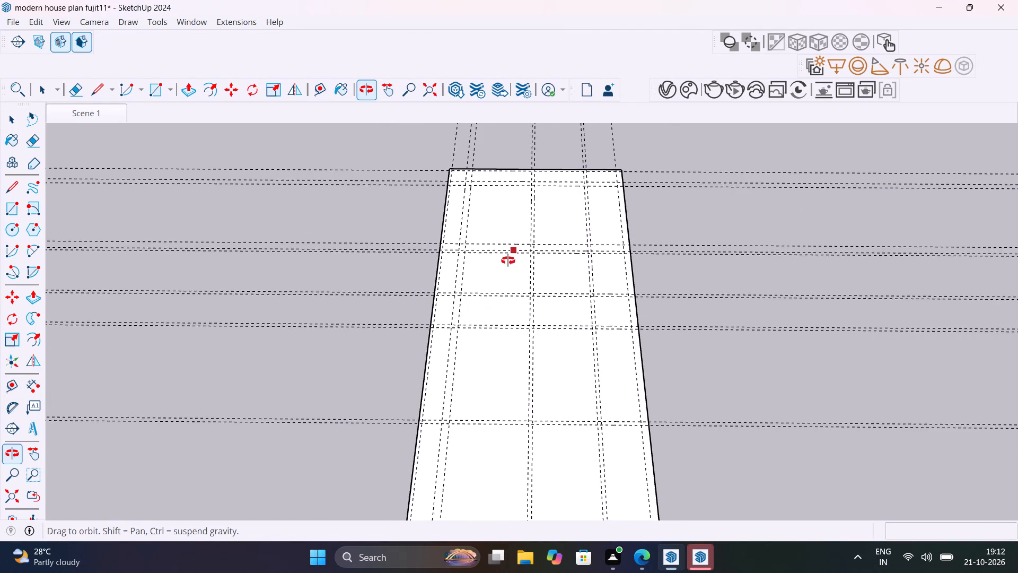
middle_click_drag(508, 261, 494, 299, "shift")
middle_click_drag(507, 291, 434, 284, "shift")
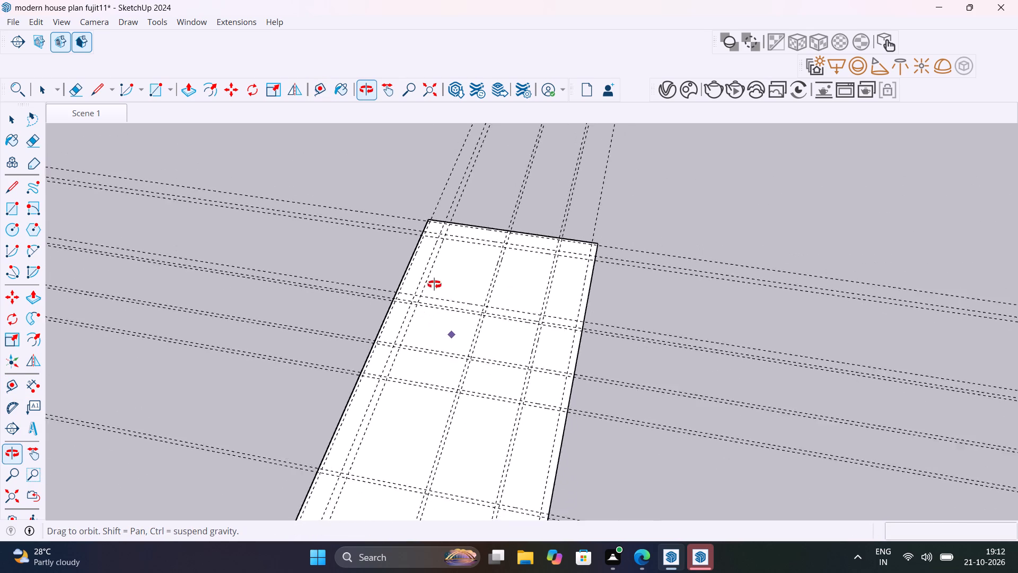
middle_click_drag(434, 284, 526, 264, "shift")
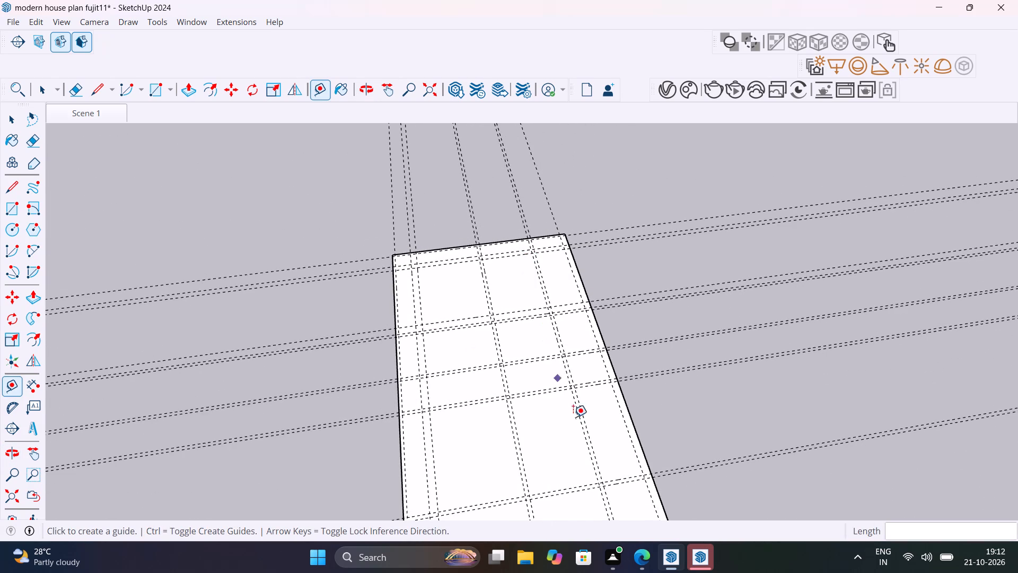
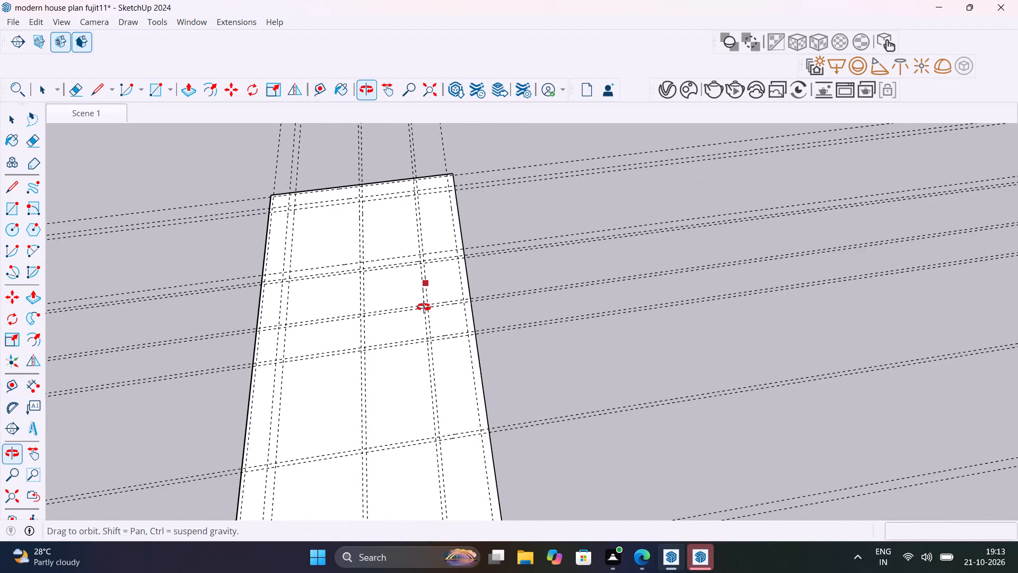
Measure the crosswise and lengthwise spacing between guide intersections near the slab's far end.
scroll(306, 219, "up", 2)
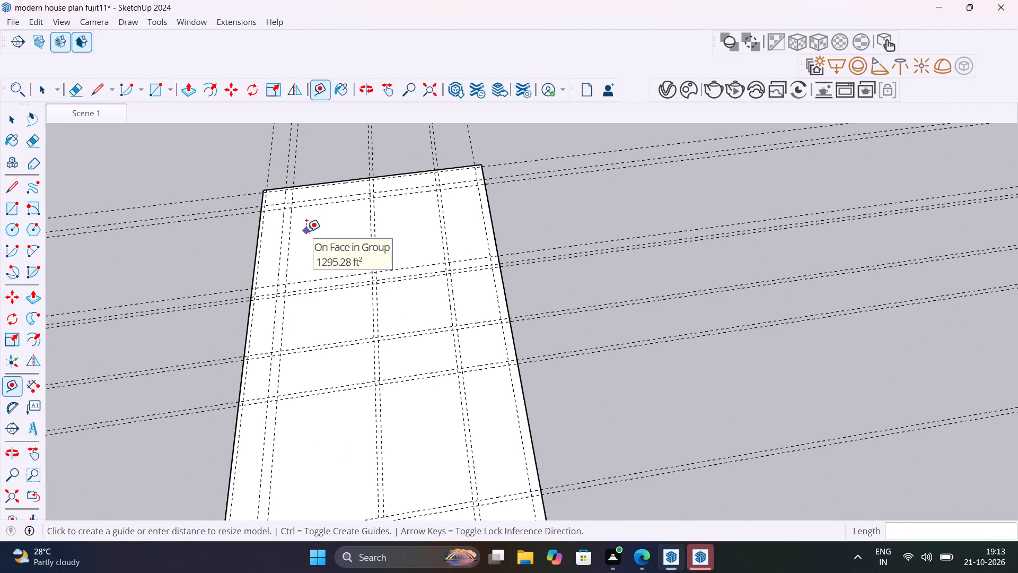
scroll(400, 203, "up", 5)
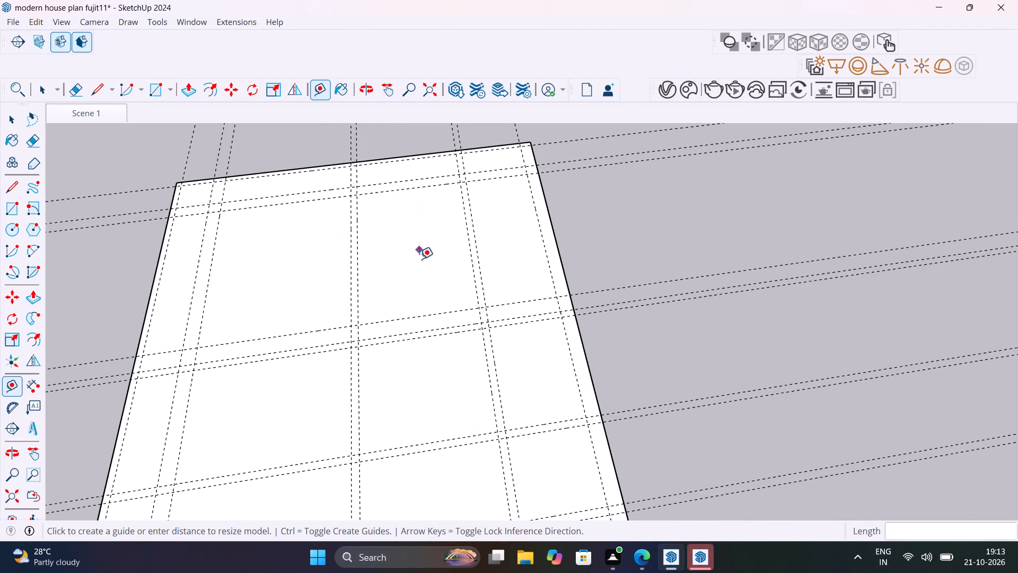
key("space")
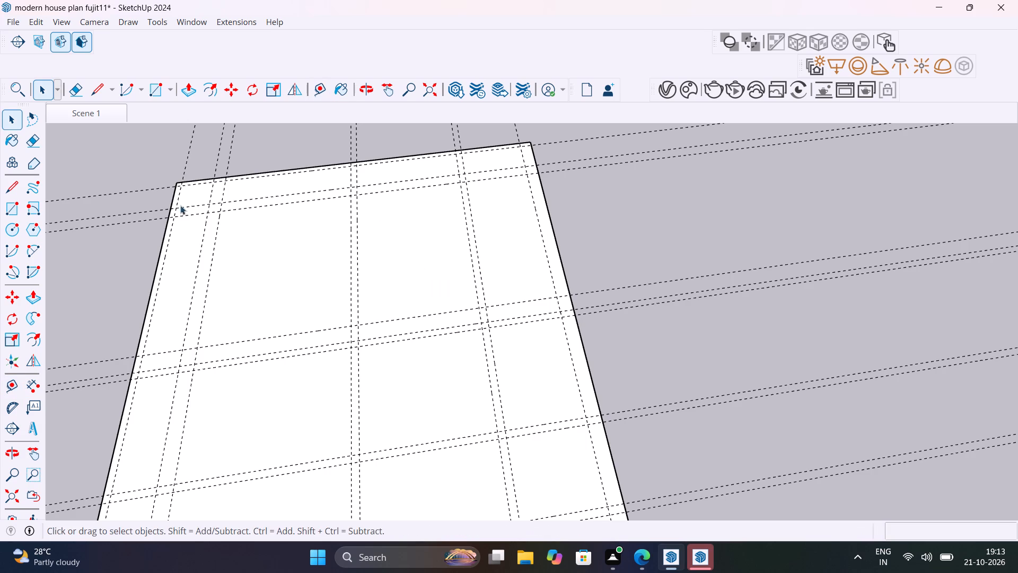
left_click(38, 382)
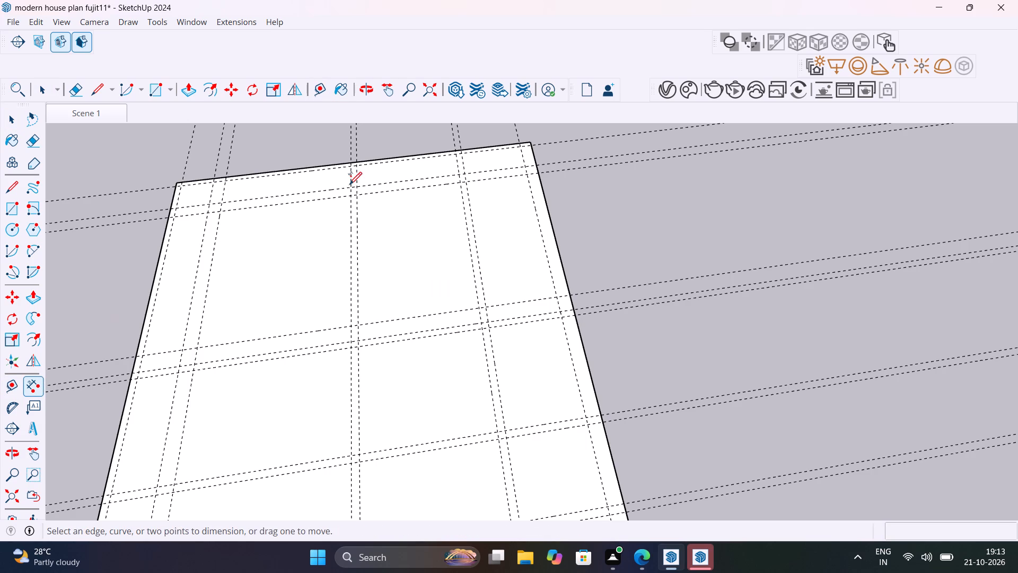
left_click(356, 195)
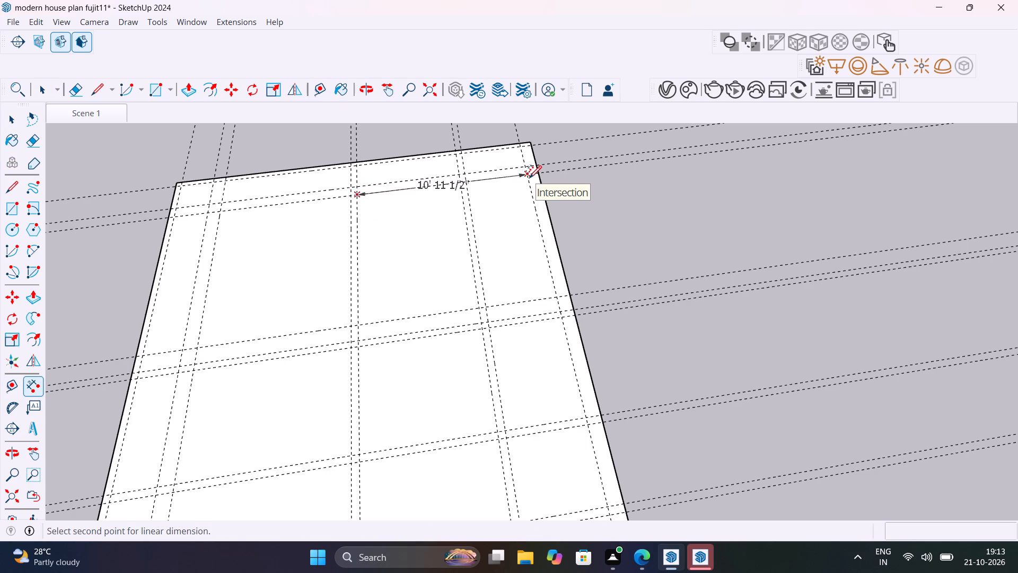
scroll(529, 177, "up", 5)
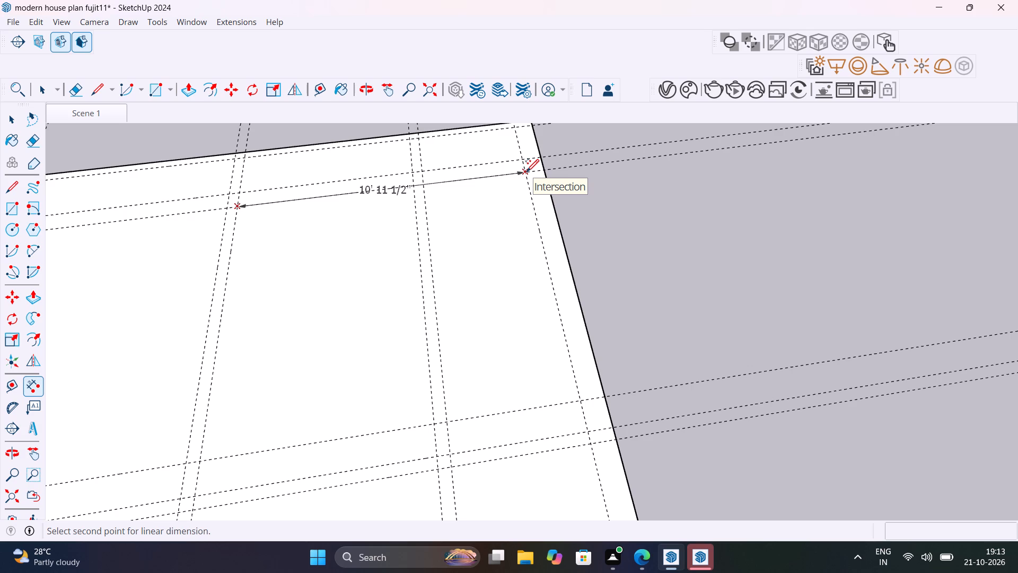
scroll(526, 171, "down", 4)
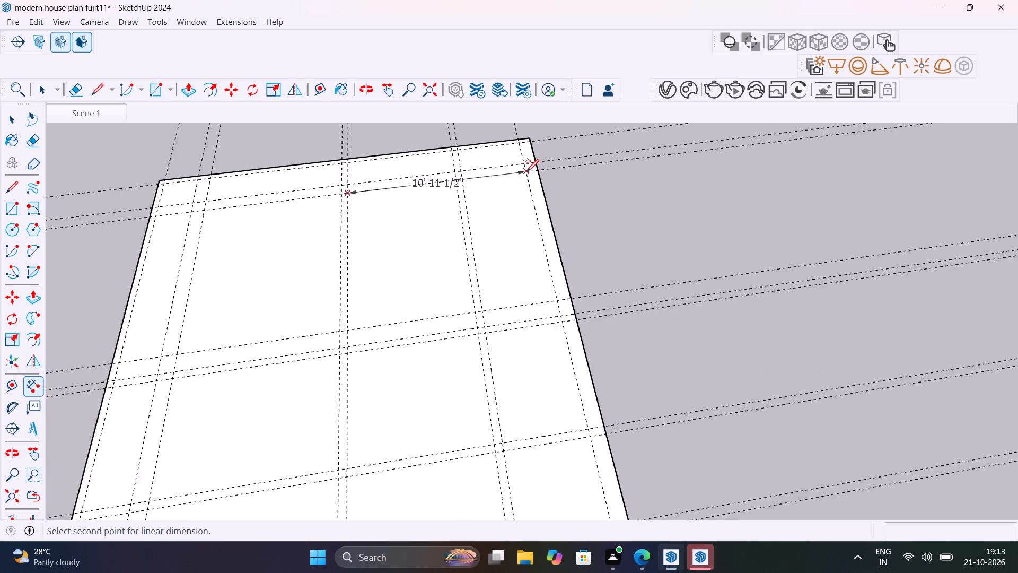
scroll(526, 171, "down", 3)
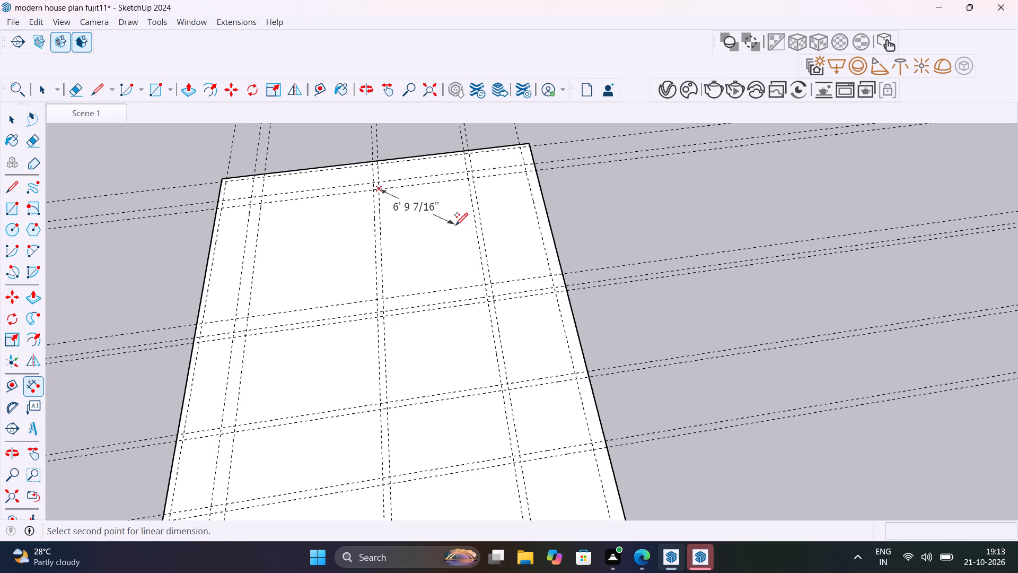
key("Escape")
left_click(525, 171)
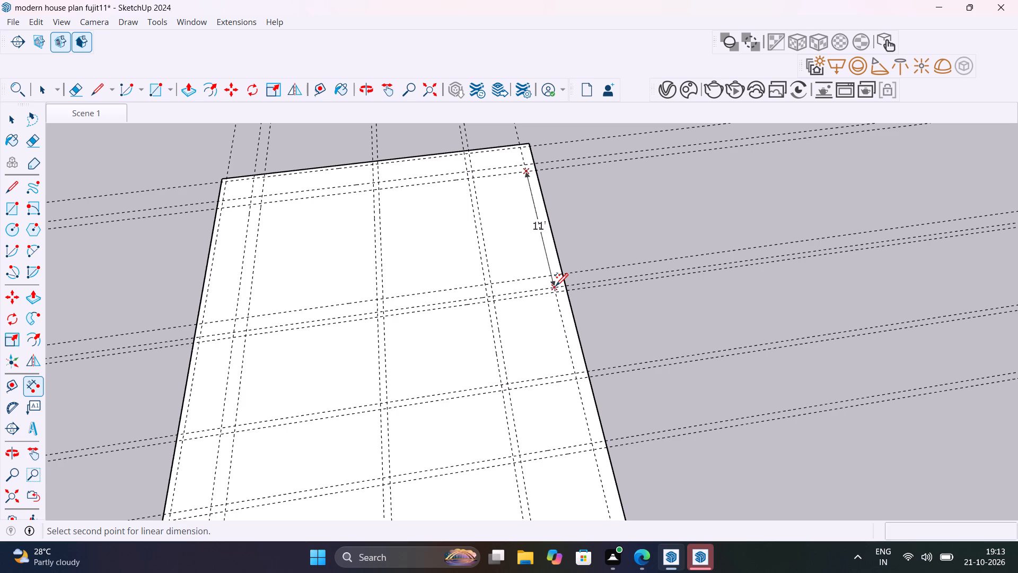
key("Escape")
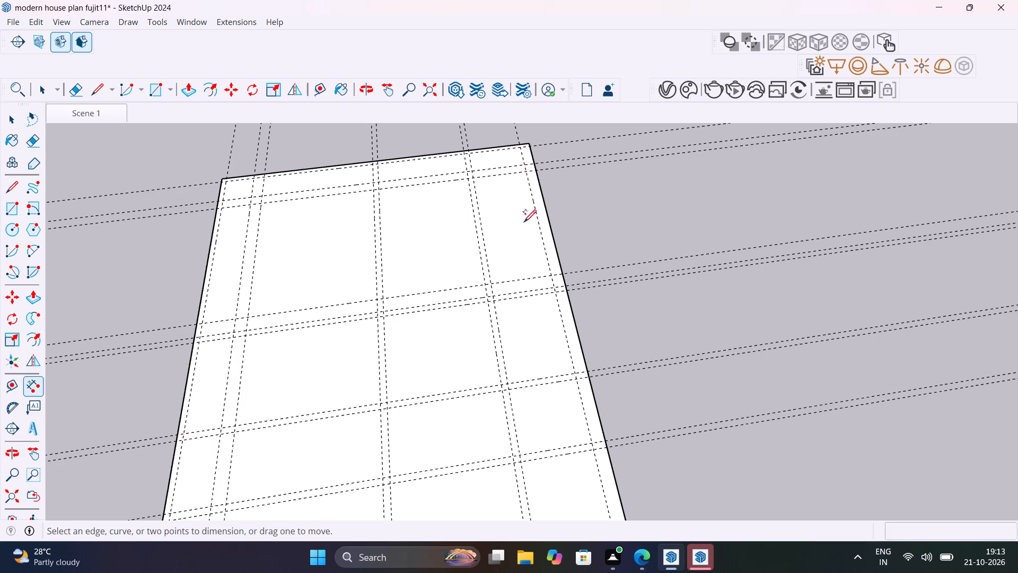
Place a cross guide 2' inward from the inner guide of the pair nearest the slab's far short edge.
scroll(510, 192, "up", 4)
key("space")
type("T")
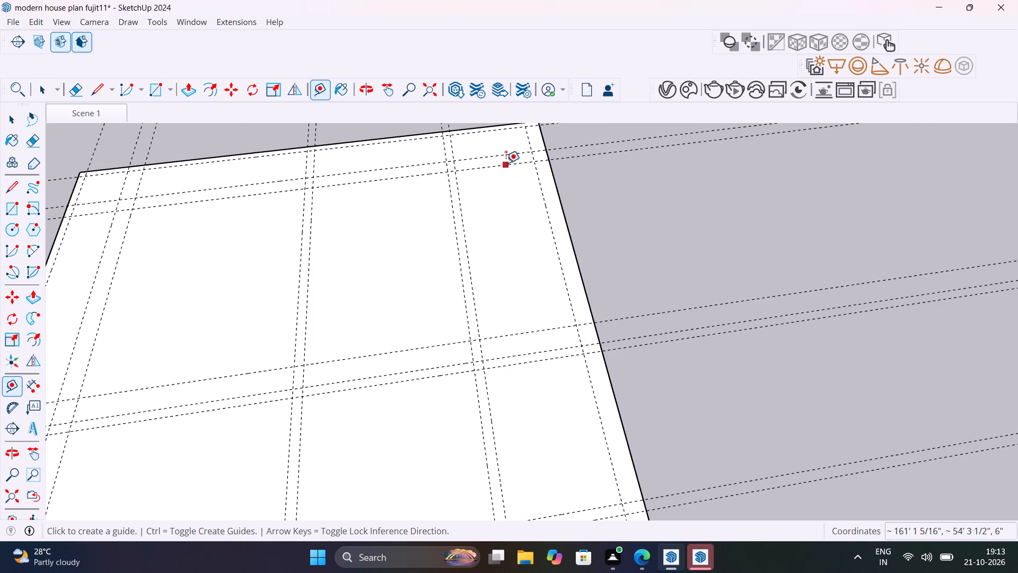
left_click(506, 162)
type("2'")
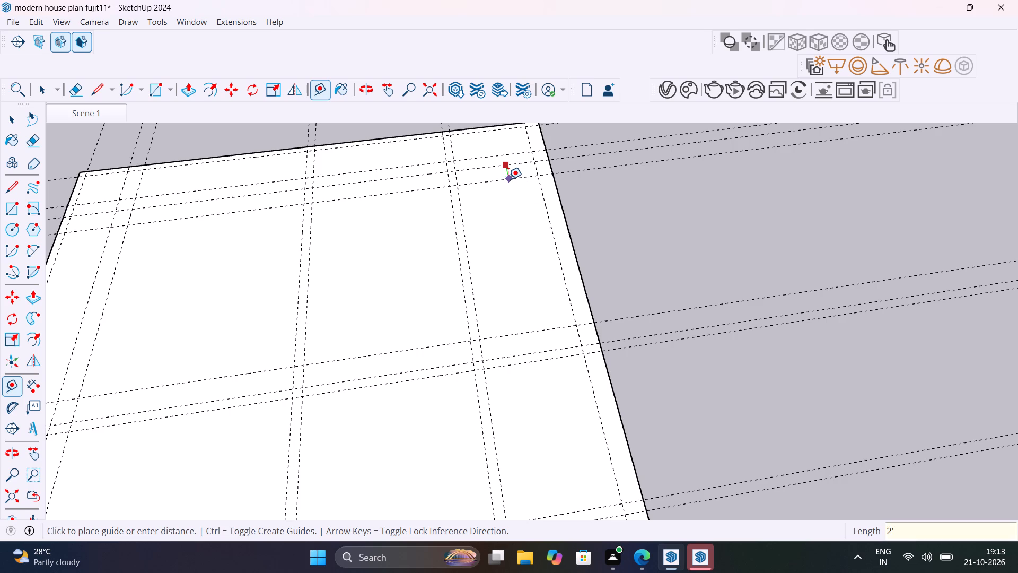
key("Return")
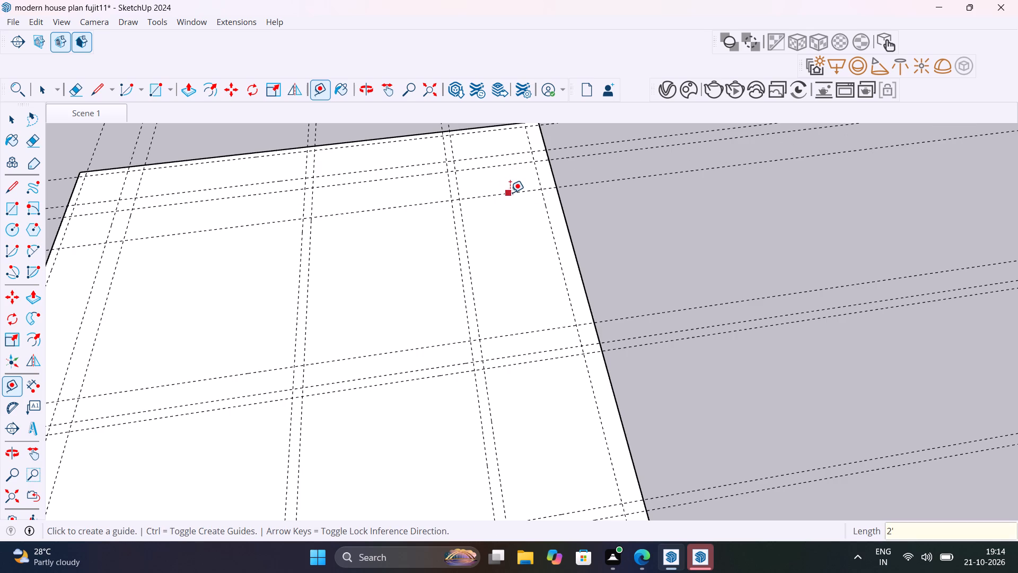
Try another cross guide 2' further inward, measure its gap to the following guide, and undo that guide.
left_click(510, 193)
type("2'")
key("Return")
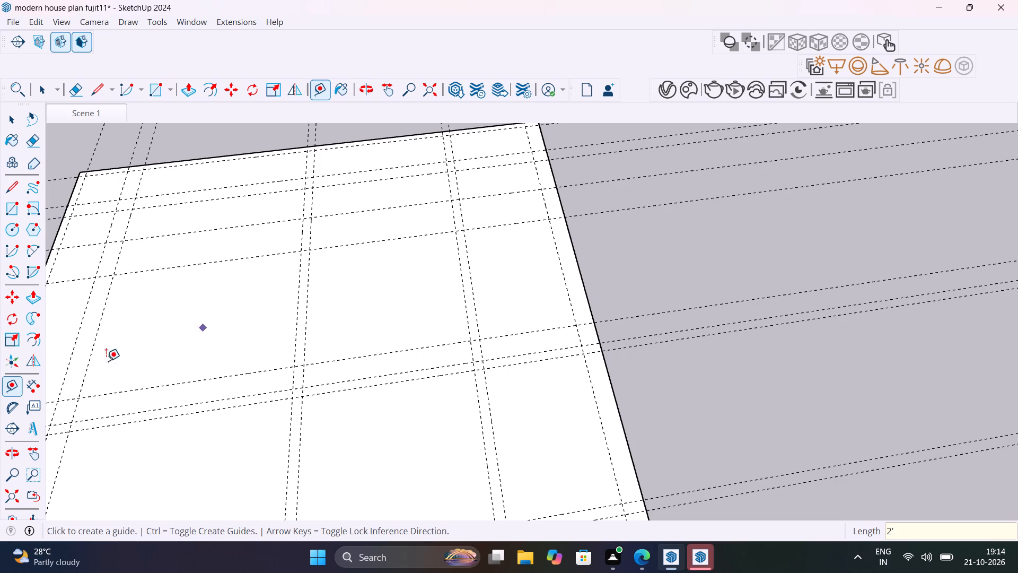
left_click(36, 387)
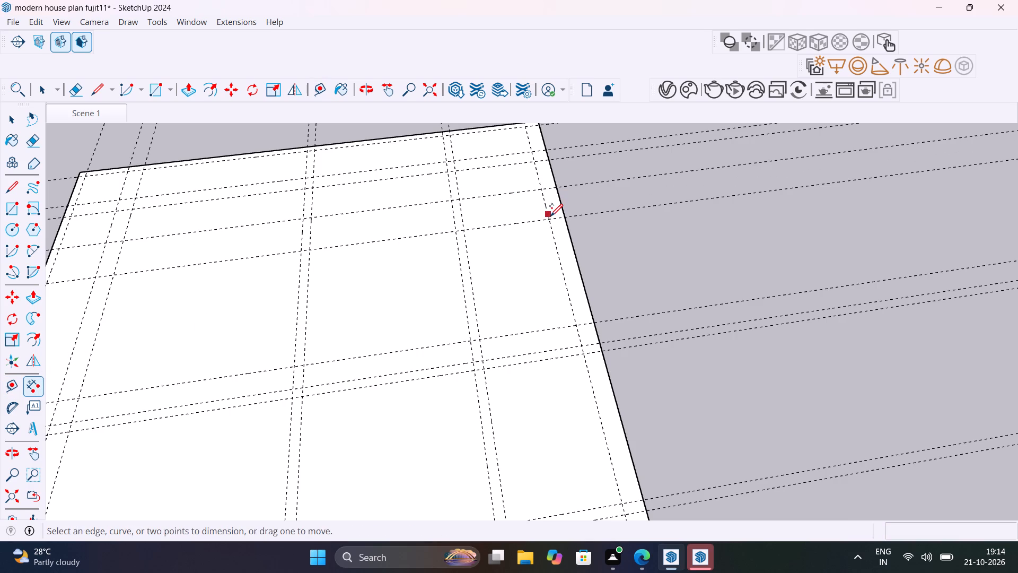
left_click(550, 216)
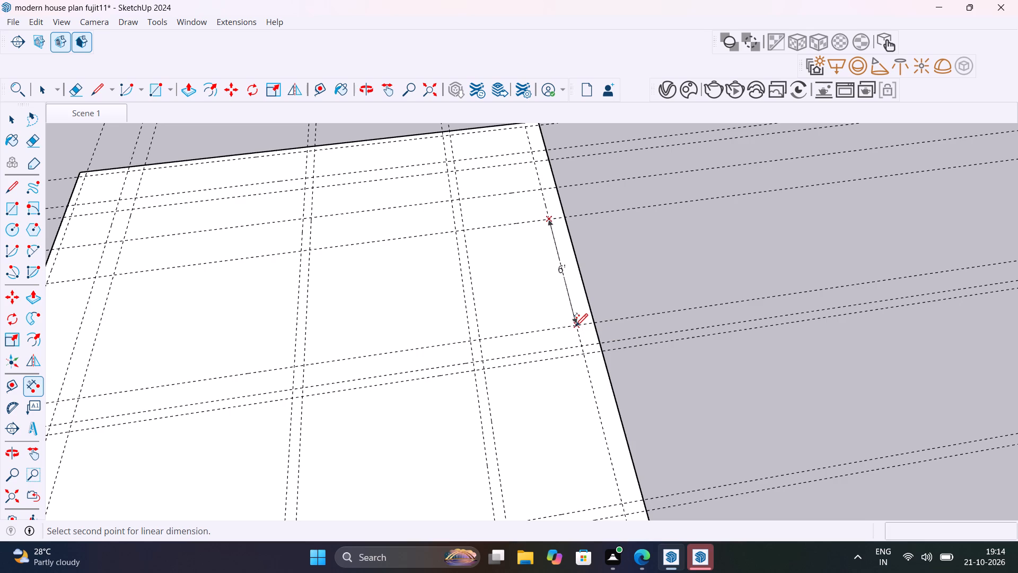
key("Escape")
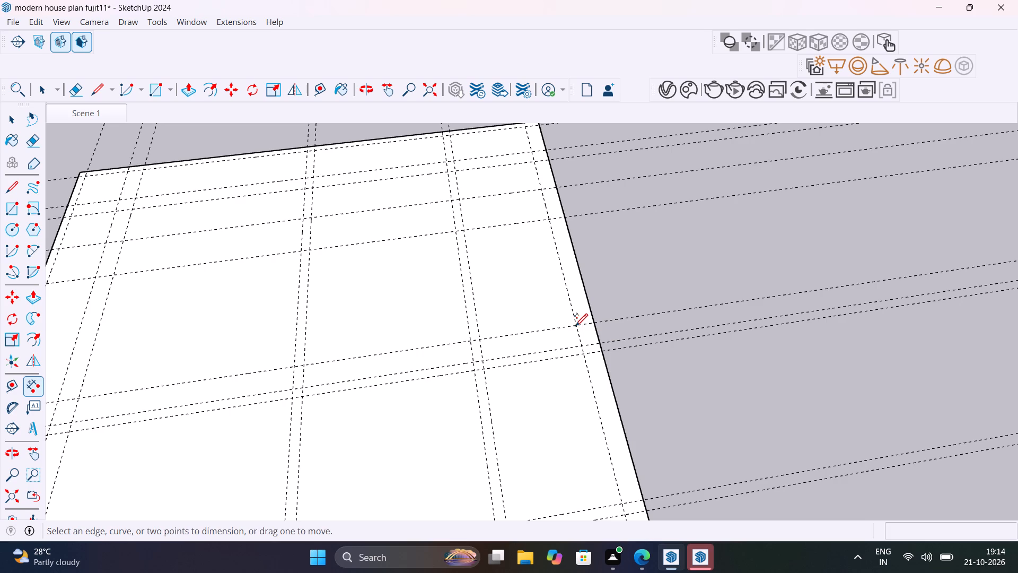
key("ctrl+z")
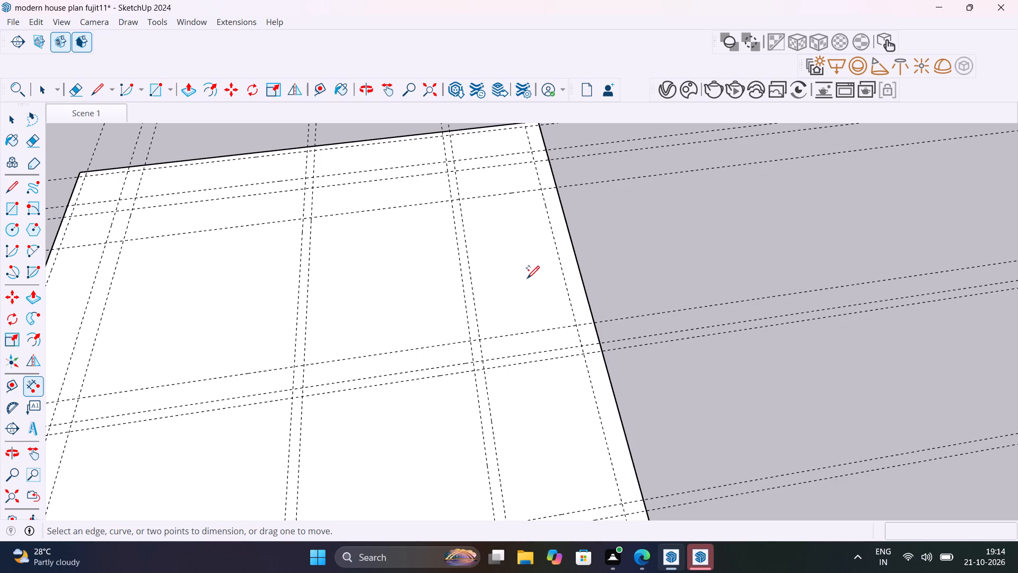
Add a cross guide 1' inward from the new 2' guide, and another 6' beyond that one.
key("space")
type("T")
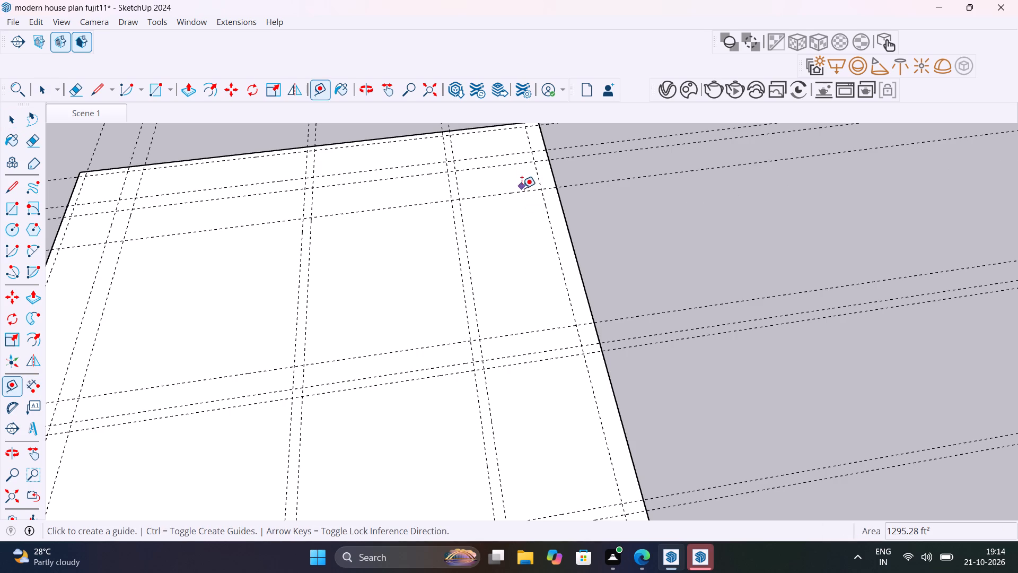
left_click(522, 190)
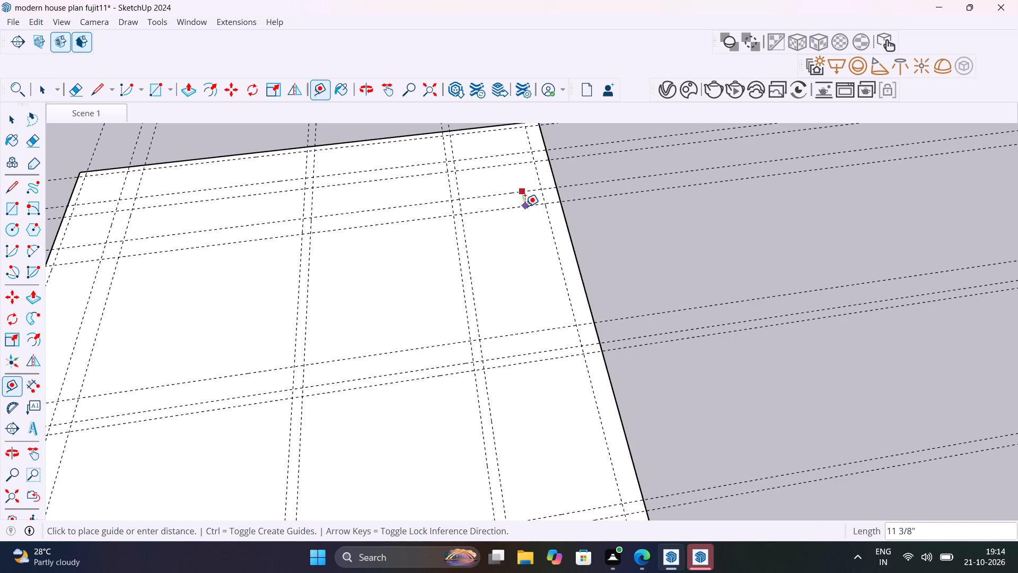
type("1'")
key("Return")
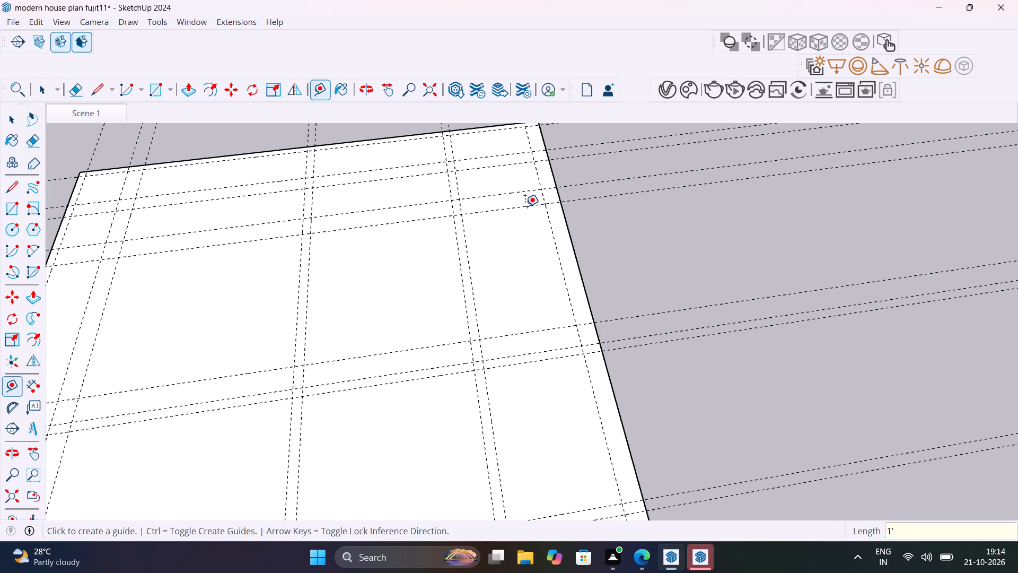
left_click(519, 207)
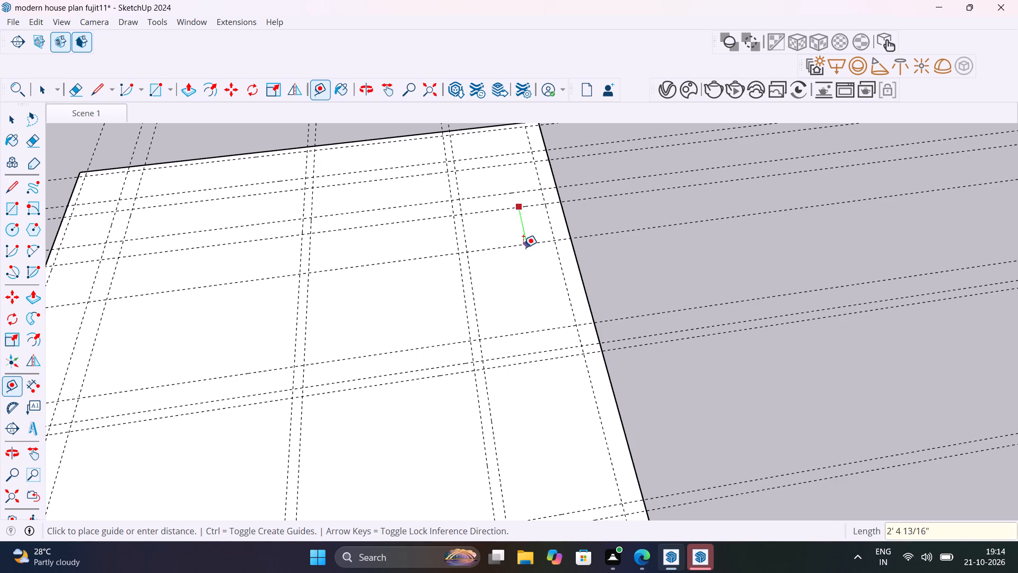
type("6'")
key("Return")
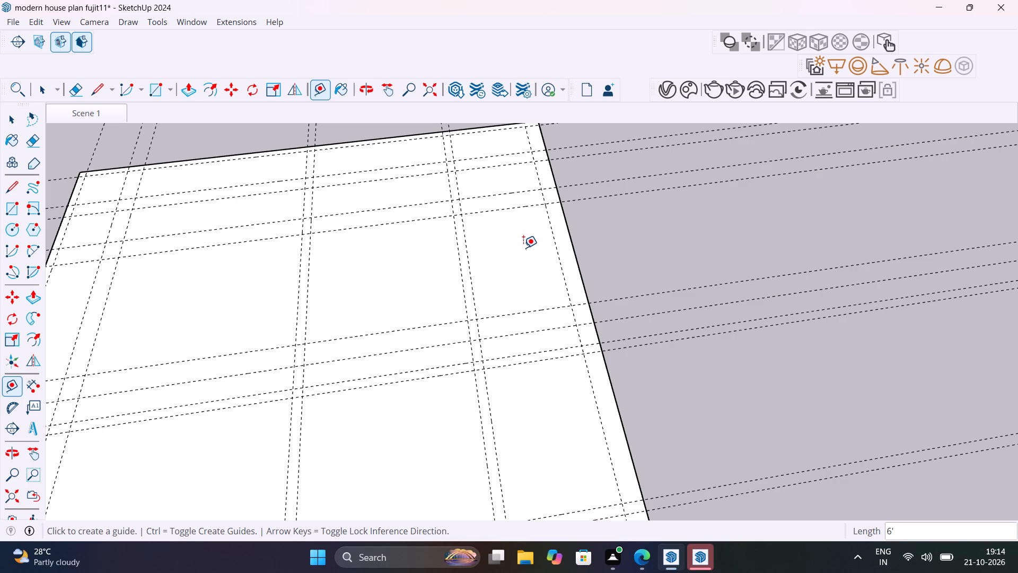
Examine the guide layout across the whole slab from several angles.
scroll(523, 248, "down", 6)
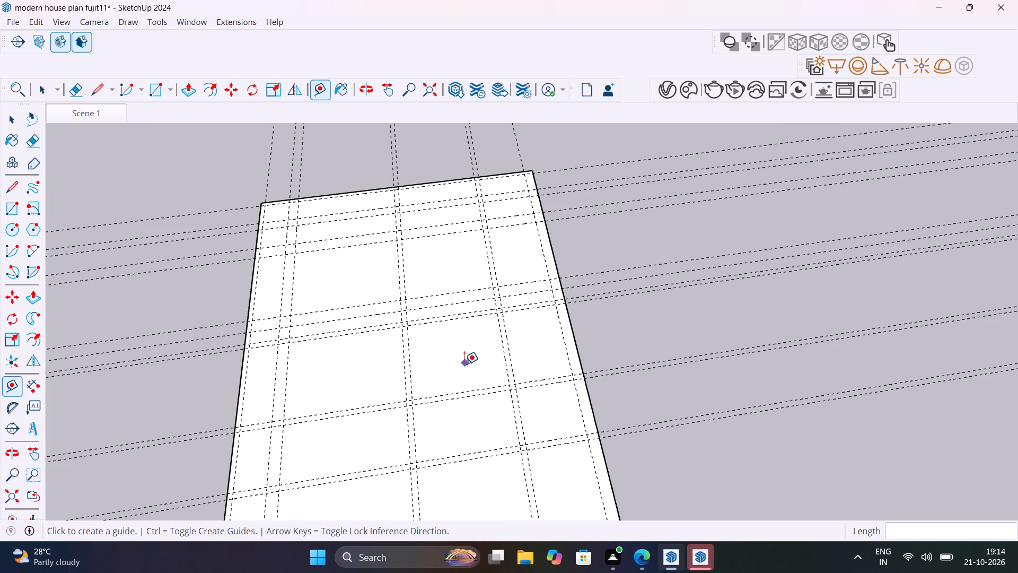
scroll(464, 364, "up", 4)
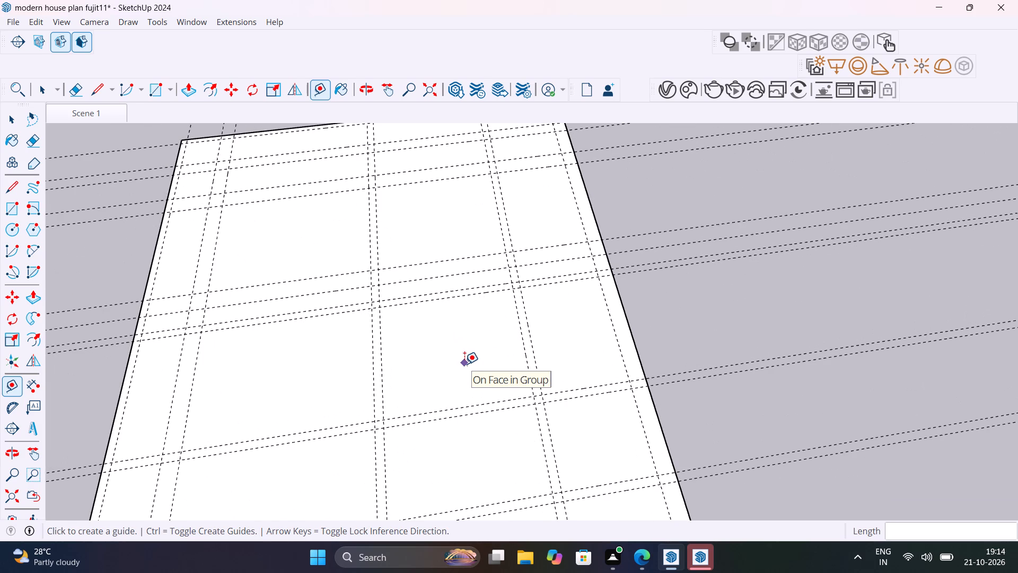
scroll(464, 364, "down", 4)
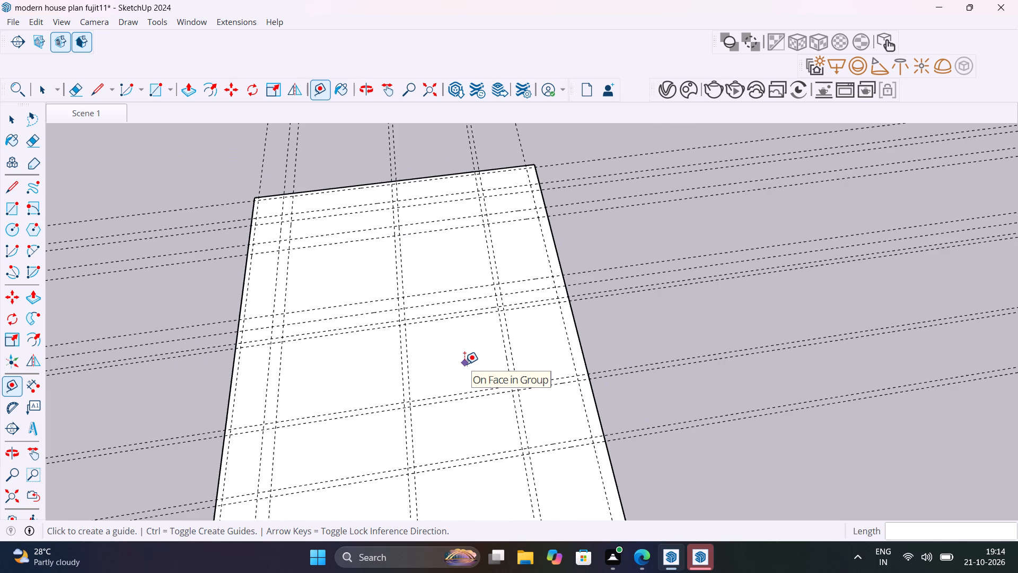
scroll(464, 363, "down", 1, "shift")
middle_click_drag(484, 342, 565, 268, "shift")
scroll(565, 268, "up", 1)
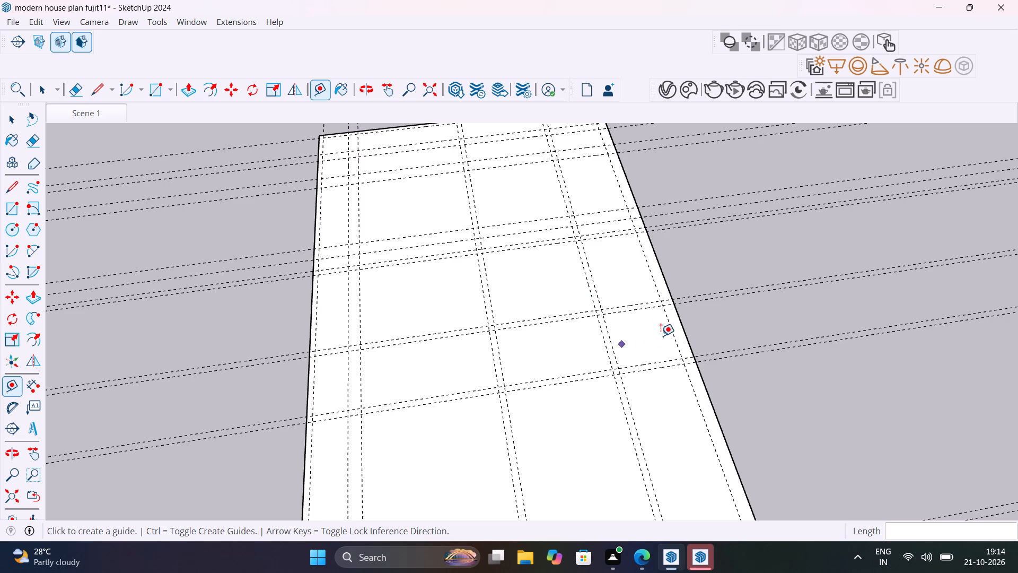
middle_click_drag(446, 358, 501, 263)
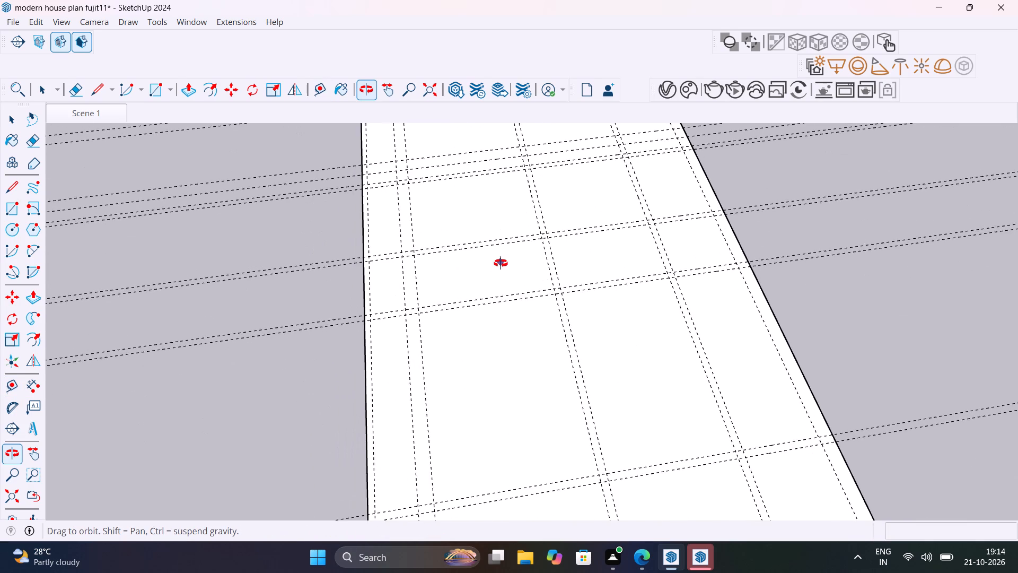
middle_click_drag(501, 263, 485, 293)
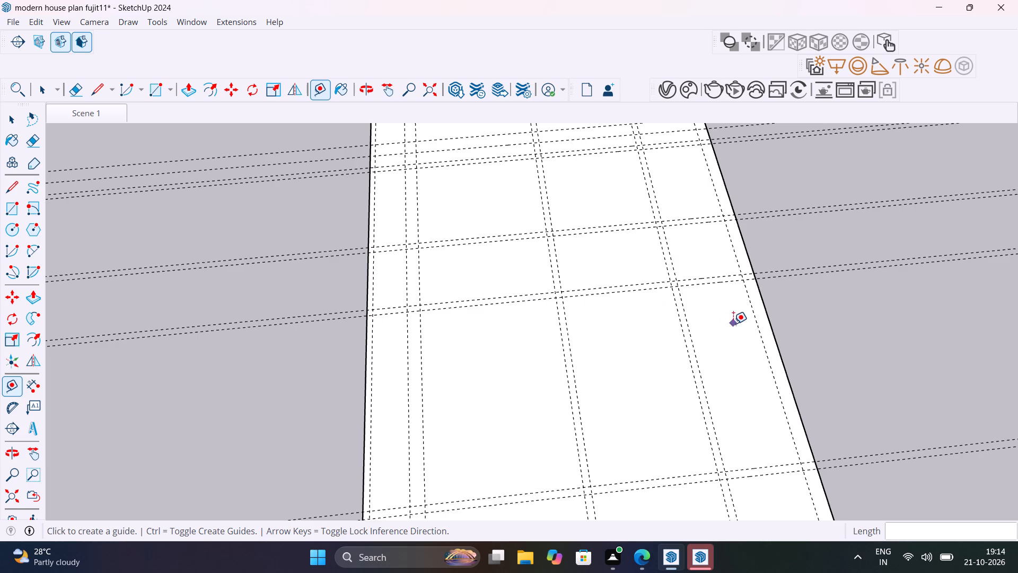
scroll(643, 330, "down", 5)
middle_click_drag(582, 277, 512, 222, "shift")
middle_click_drag(625, 320, 451, 232, "shift")
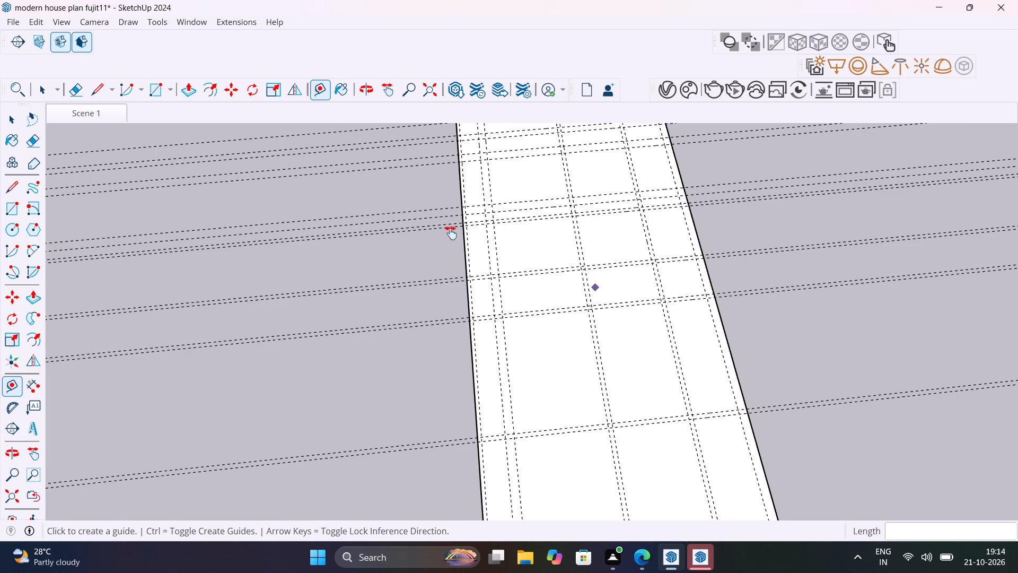
middle_click_drag(662, 331, 528, 334, "shift")
scroll(526, 320, "down", 6)
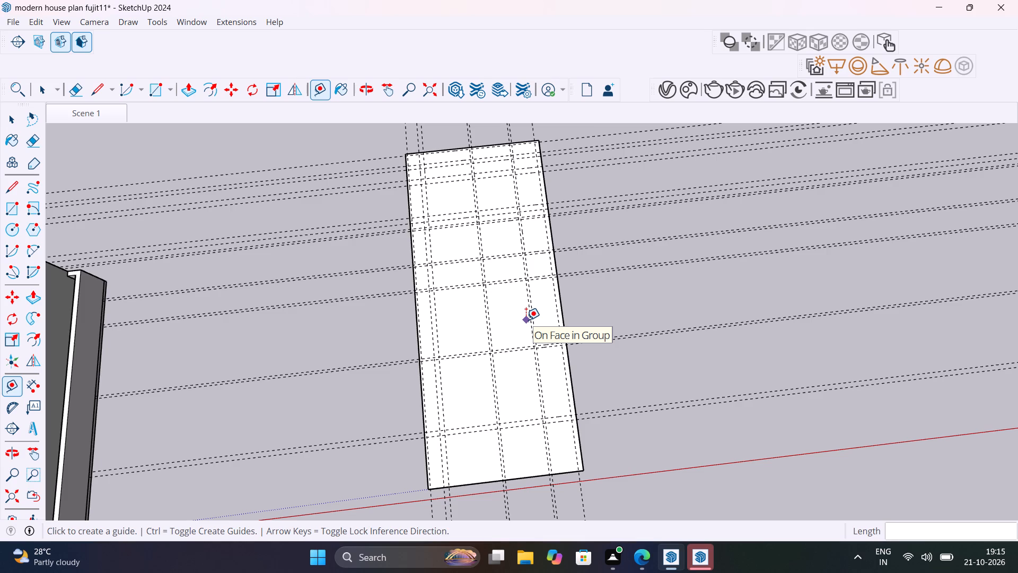
scroll(541, 247, "up", 4)
middle_click_drag(554, 274, 609, 201)
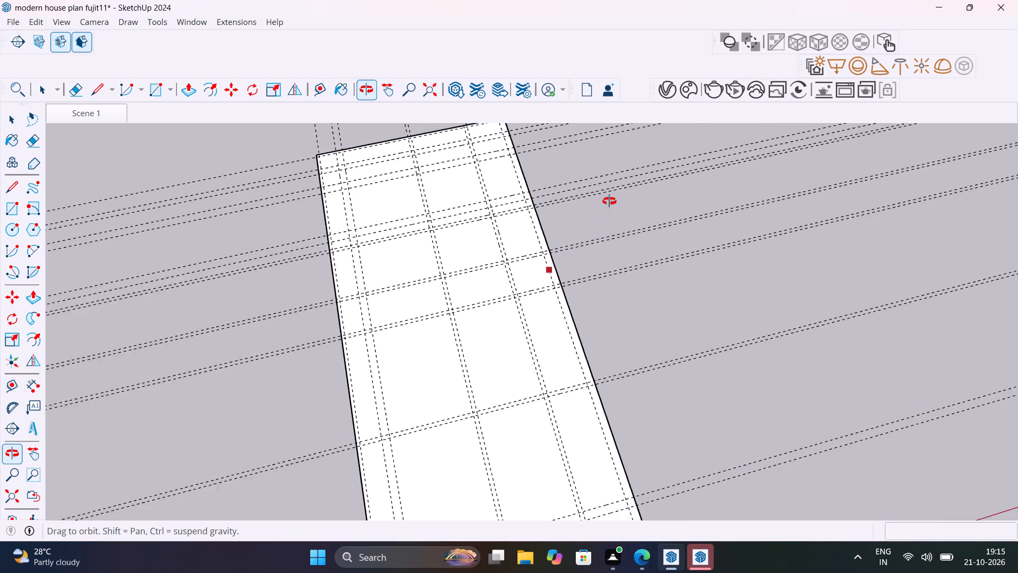
middle_click_drag(609, 201, 861, 157)
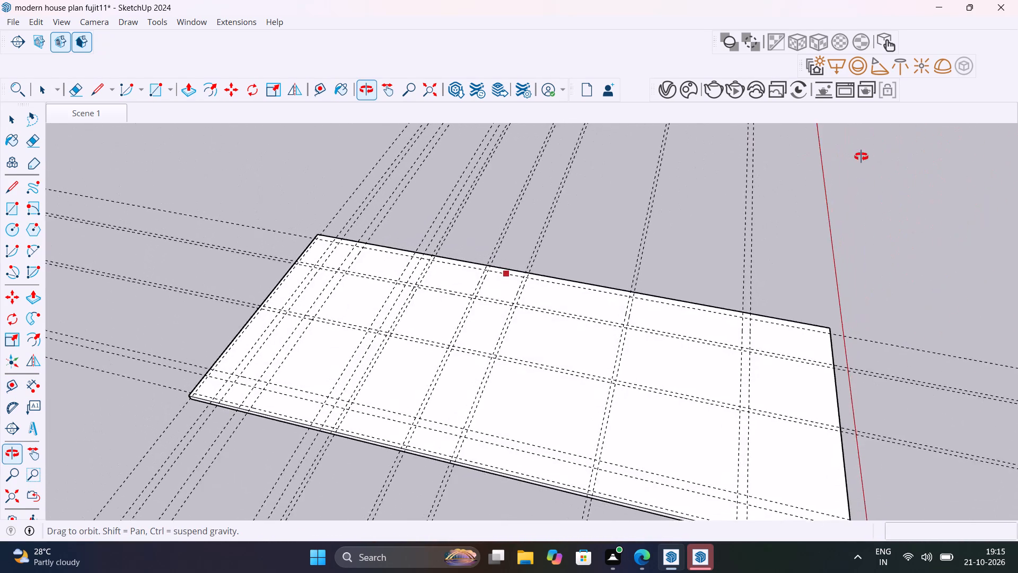
middle_click_drag(861, 157, 595, 50)
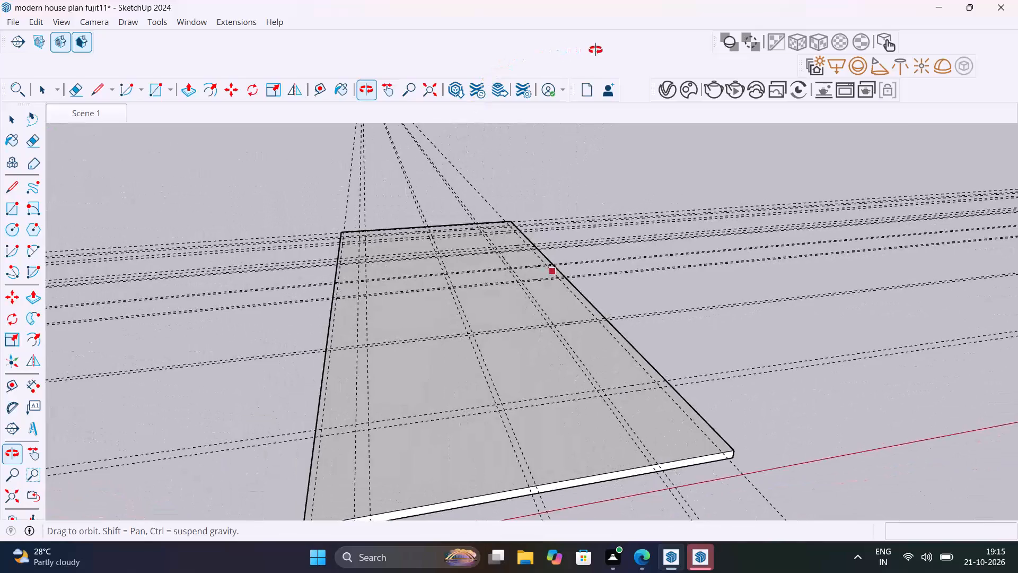
middle_click_drag(595, 50, 625, 151)
middle_click_drag(637, 313, 573, 162)
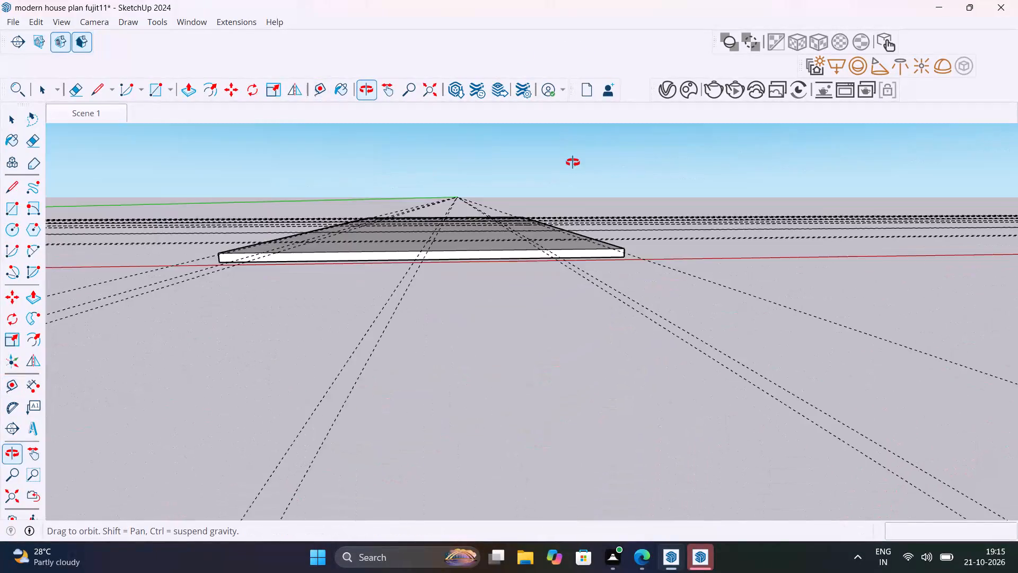
middle_click_drag(573, 162, 594, 367)
scroll(475, 255, "down", 5)
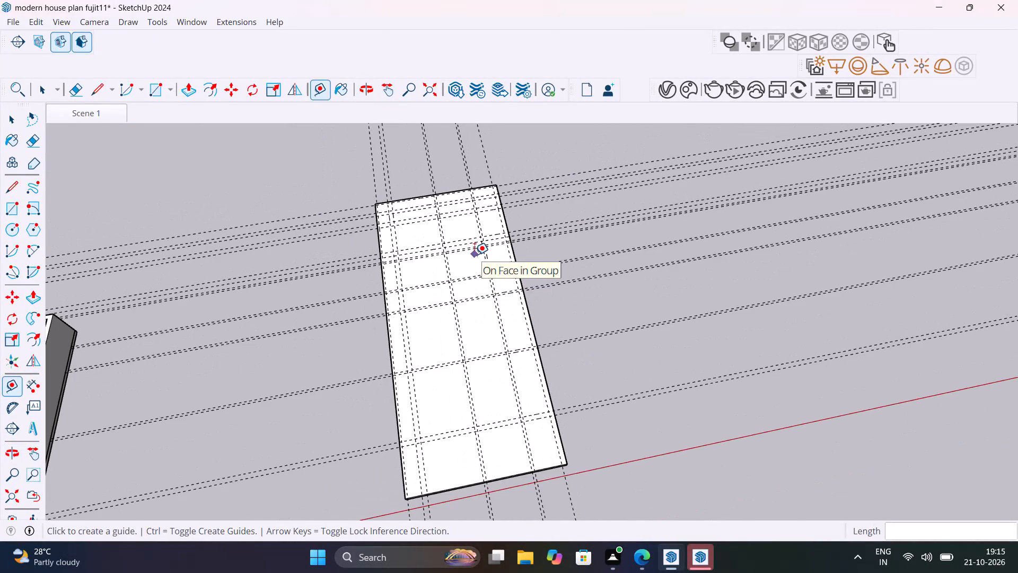
key("space")
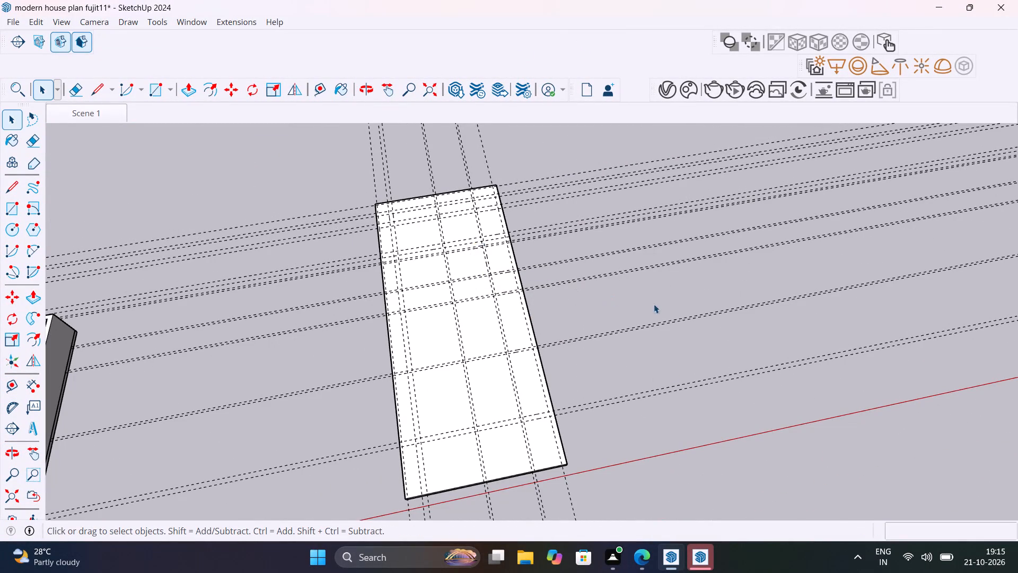
left_click(629, 312)
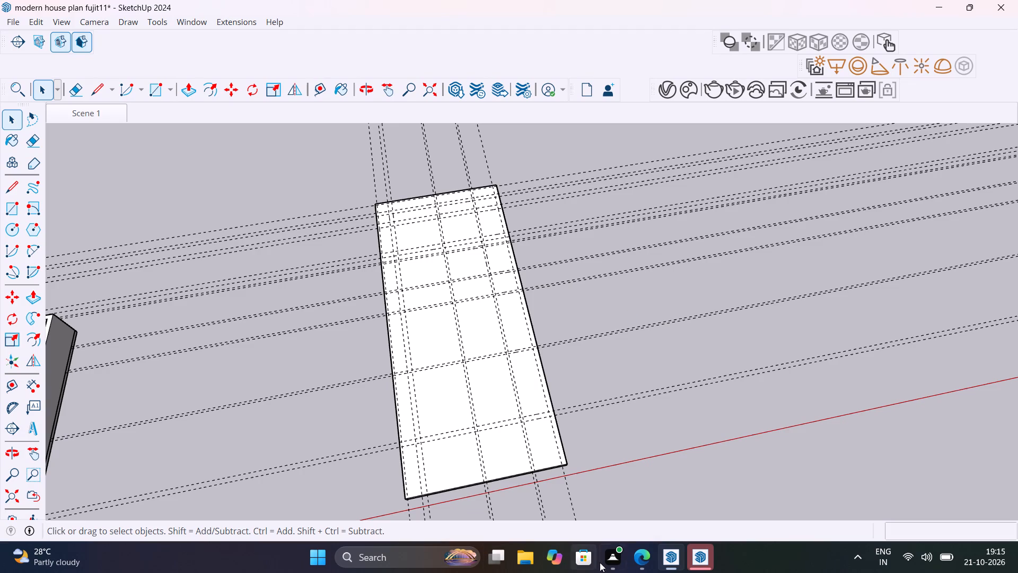
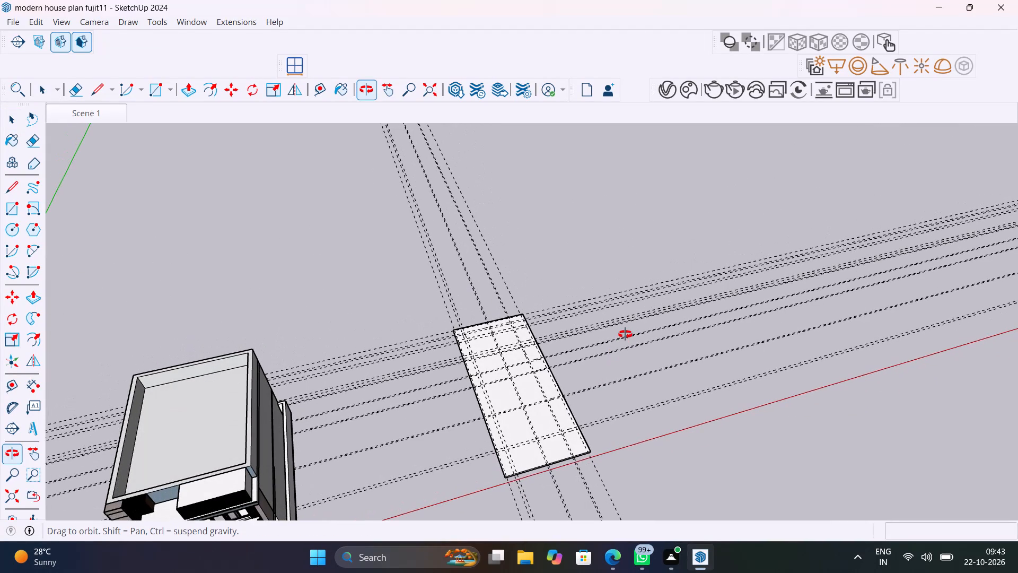
Delete the grouped slab standing beside the house.
middle_click_drag(625, 334, 733, 229)
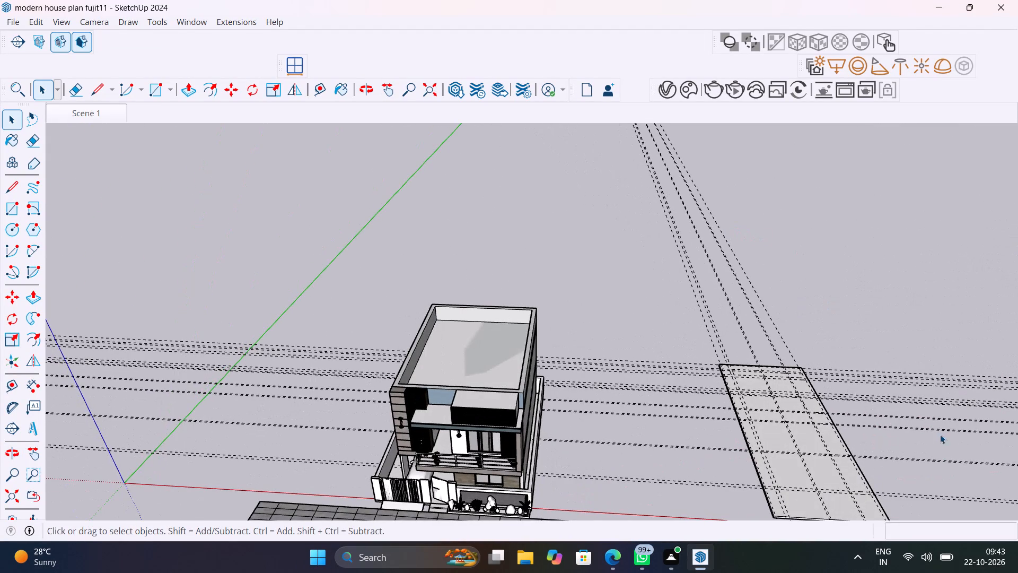
scroll(930, 472, "down", 4)
middle_click_drag(928, 472, 890, 397, "shift")
scroll(890, 397, "up", 1, "shift")
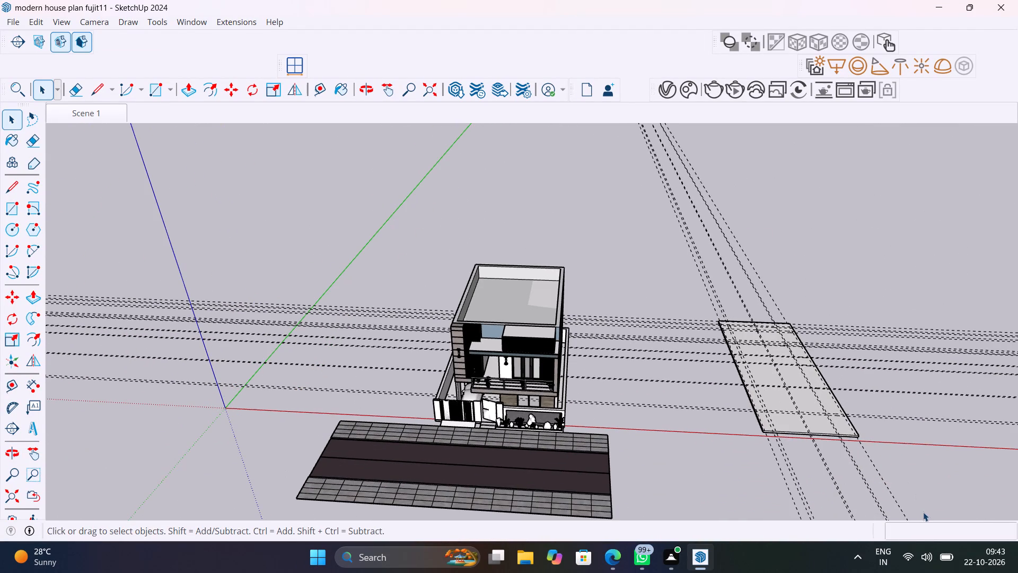
left_click(923, 511)
left_click(985, 386)
left_click(781, 396)
key("Delete")
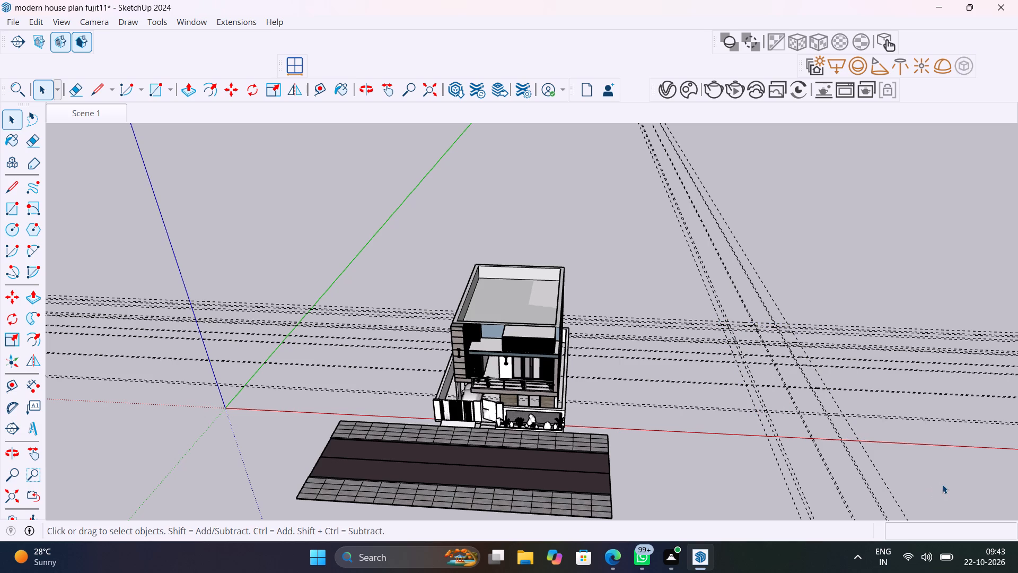
Delete all the guides in the model.
left_click(36, 22)
left_click(93, 153)
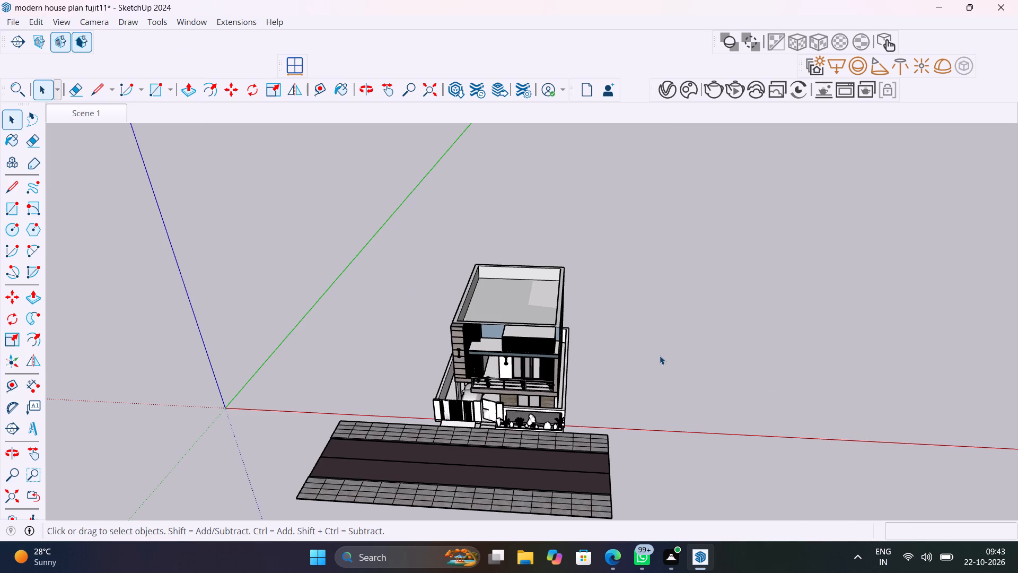
Examine the house's front facade from the saved scene view and up close around the stone cladding and wood slats.
scroll(526, 426, "up", 3)
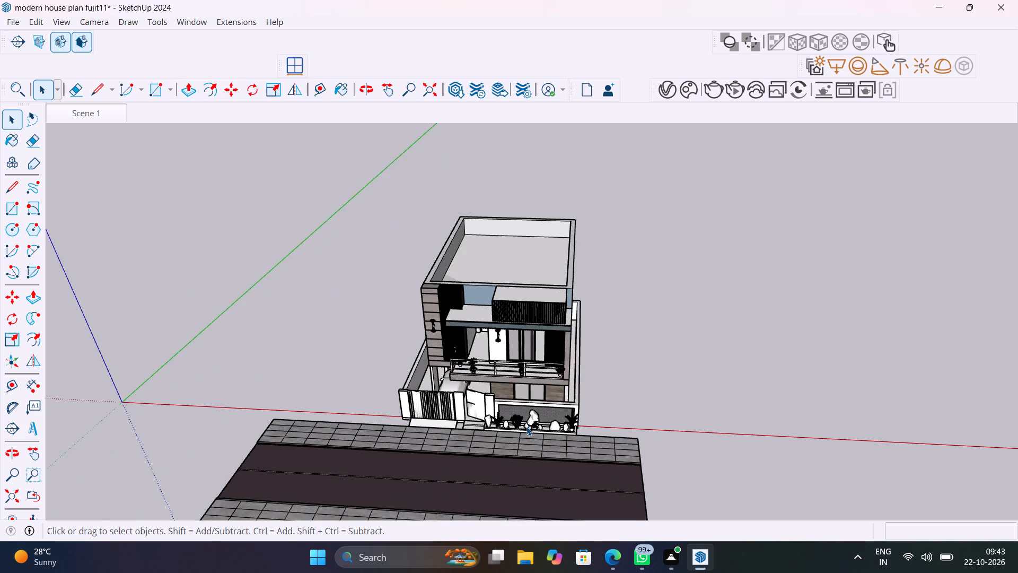
scroll(526, 427, "up", 2)
middle_click_drag(526, 427, 587, 374)
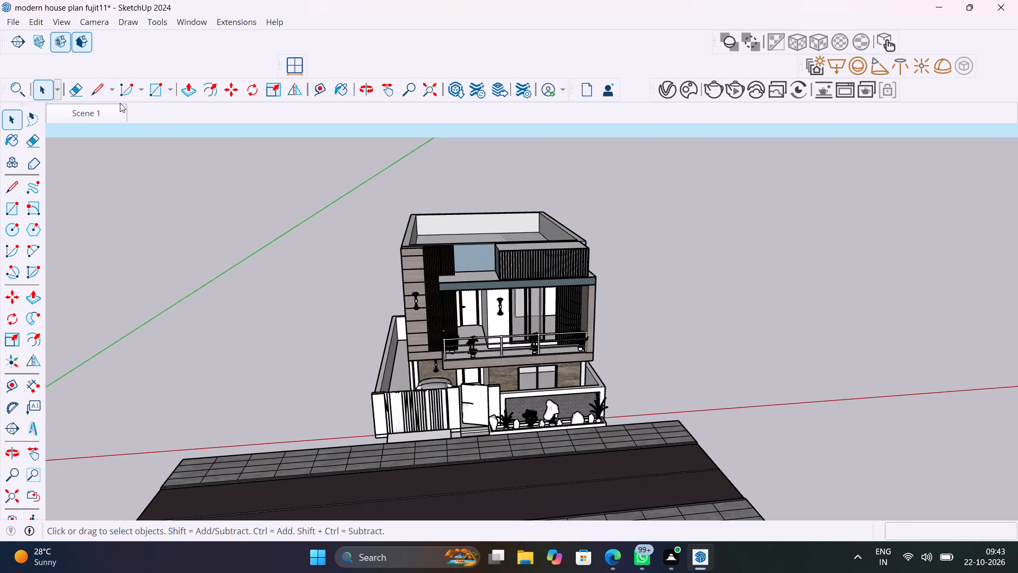
left_click(122, 114)
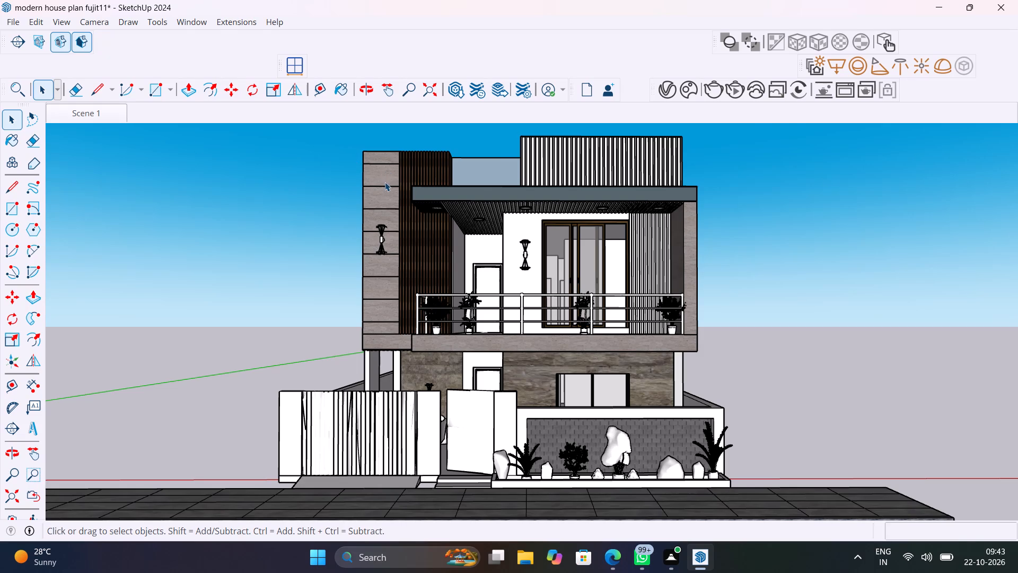
scroll(385, 182, "up", 14)
middle_click_drag(385, 183, 387, 185)
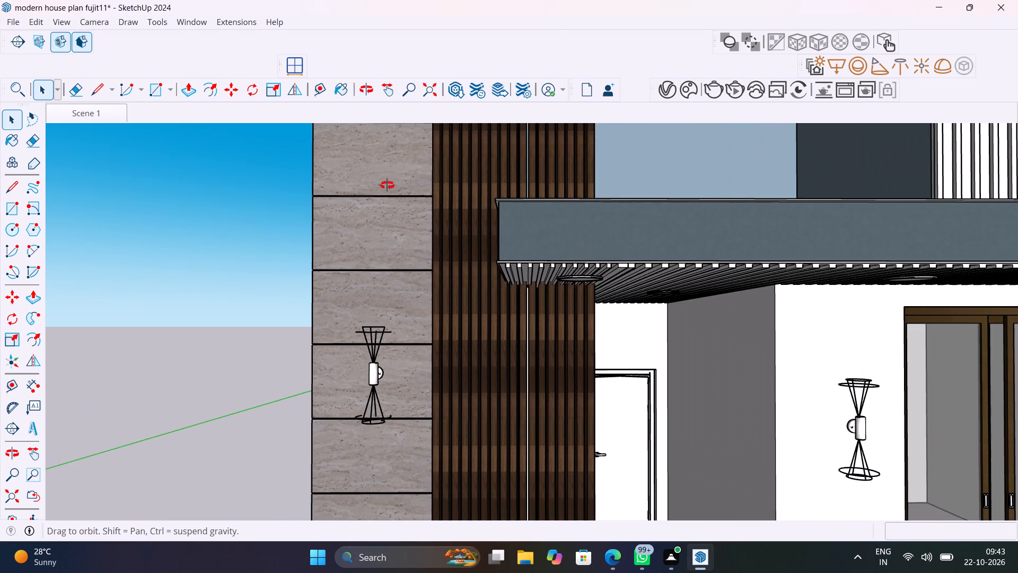
middle_click_drag(387, 185, 458, 242)
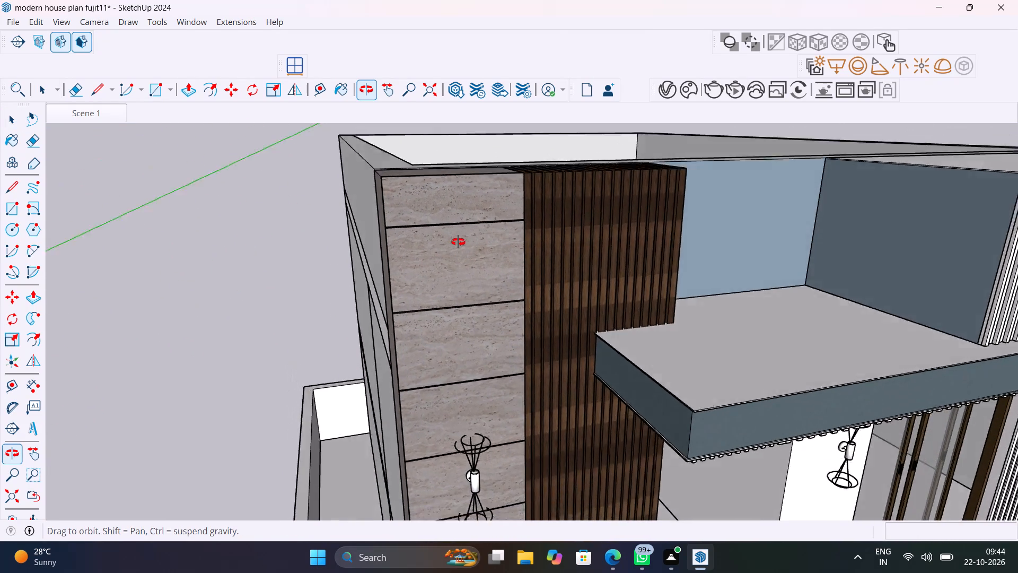
middle_click_drag(458, 242, 558, 246)
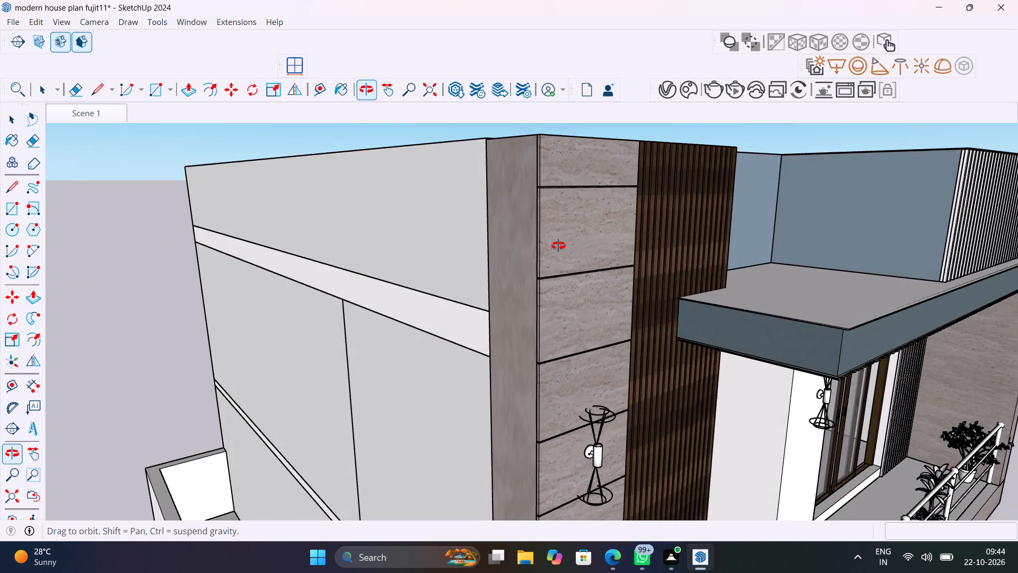
middle_click_drag(558, 246, 447, 238)
scroll(447, 238, "down", 16)
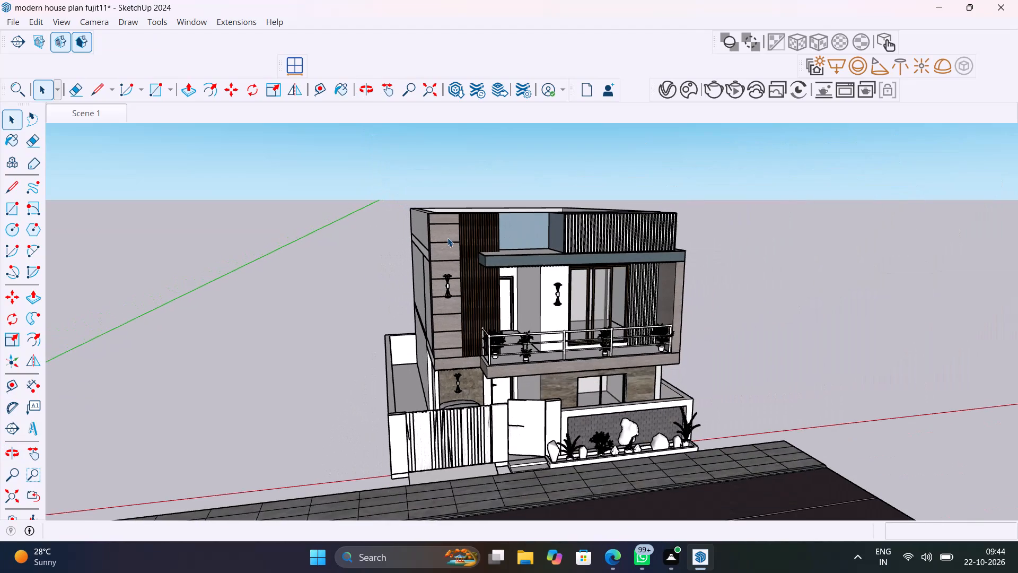
scroll(447, 238, "down", 4)
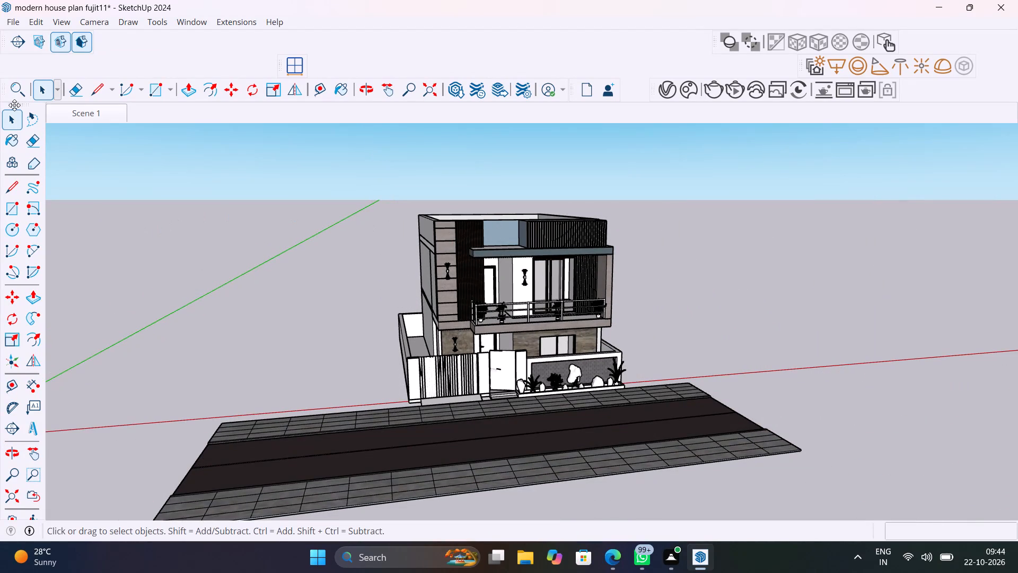
Import god-ganesha-cnc-design-mdf-jali.dxf from the Downloads folder into the model.
left_click(14, 25)
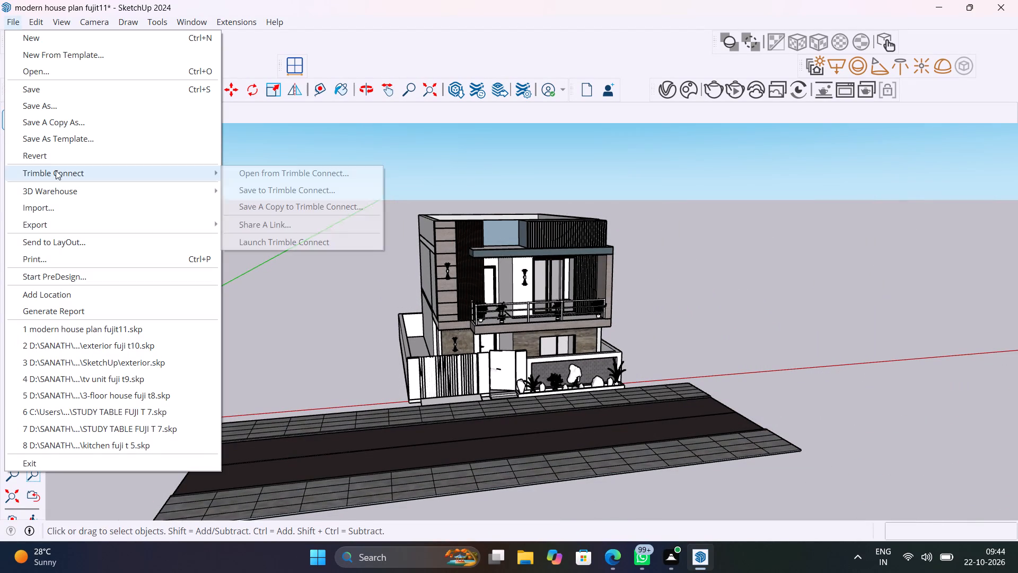
left_click(57, 204)
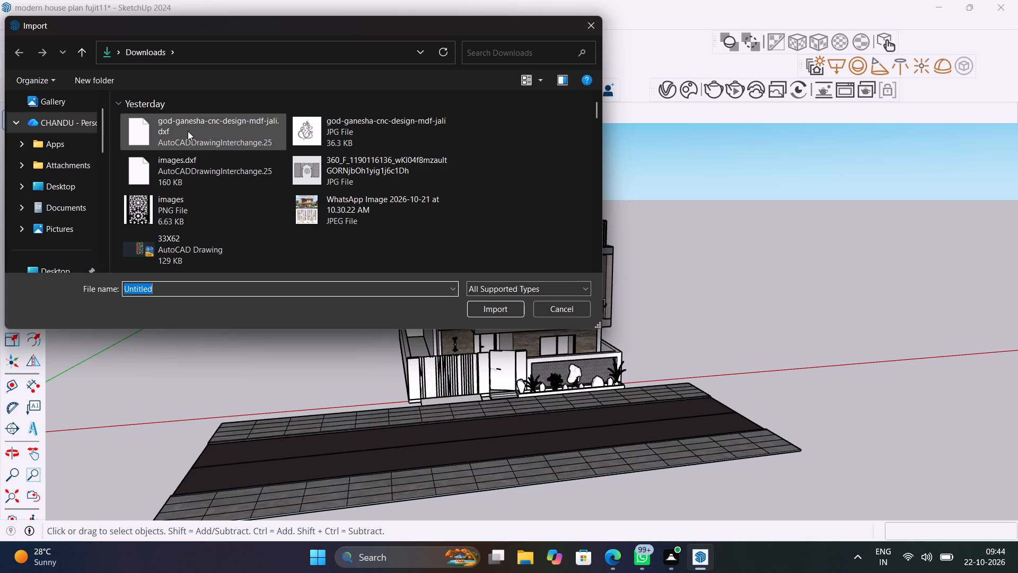
left_click(188, 131)
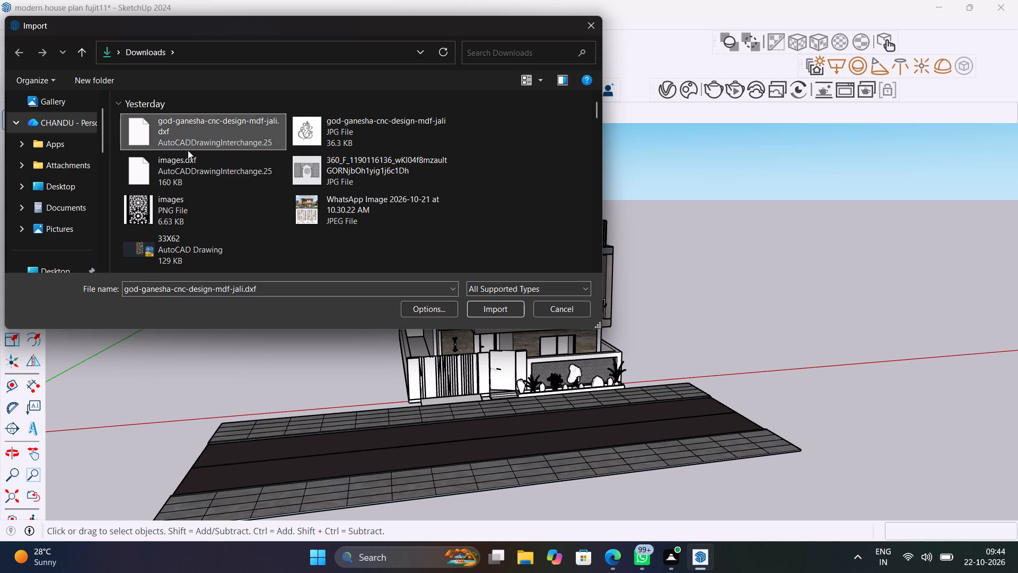
left_click(501, 311)
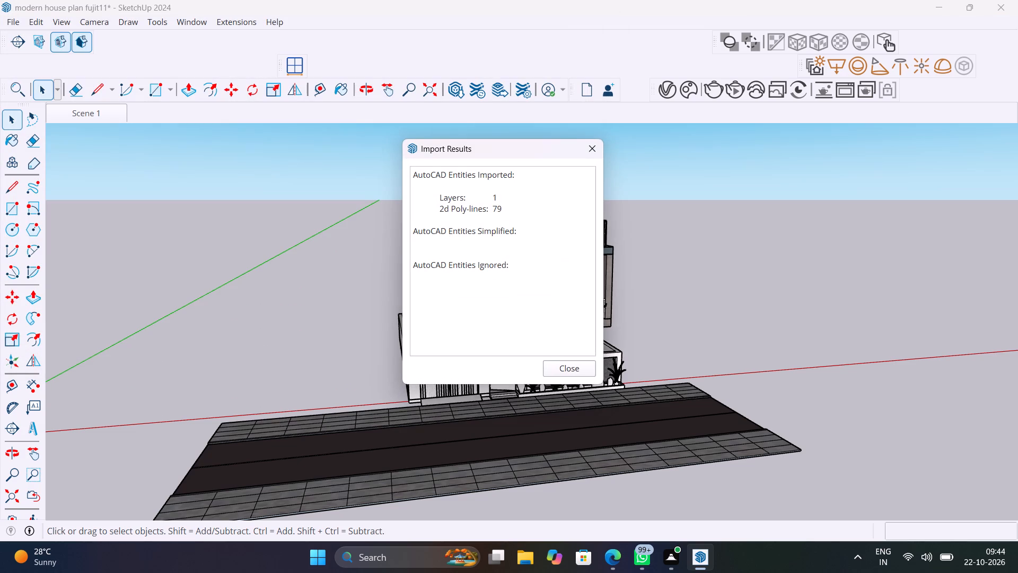
left_click(559, 366)
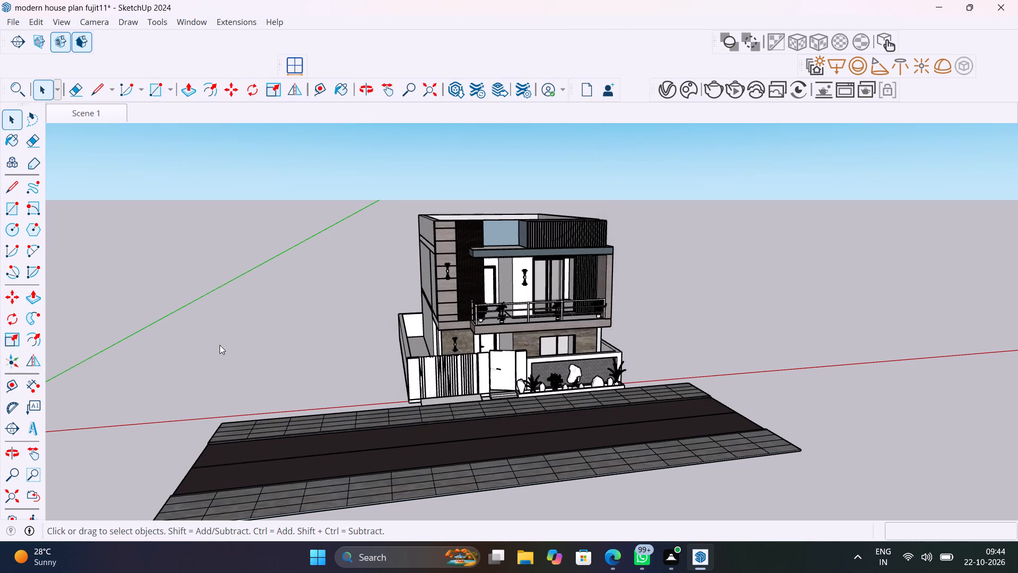
Scale the imported Ganesha drawing down uniformly about its opposite corner twice, by about 0.29 and about 0.24.
middle_click_drag(349, 335, 353, 503)
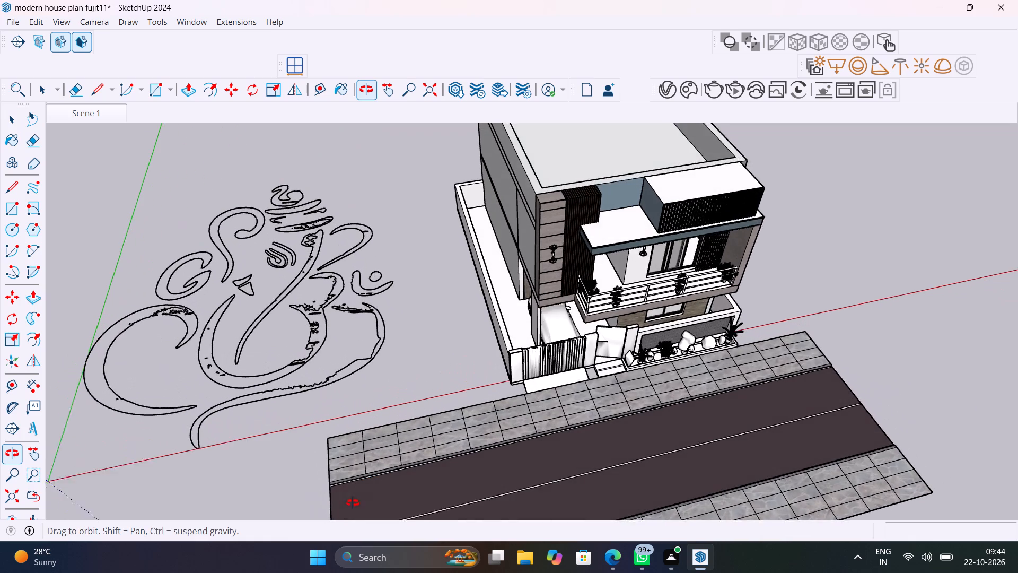
middle_click_drag(353, 503, 353, 503)
left_click(341, 300)
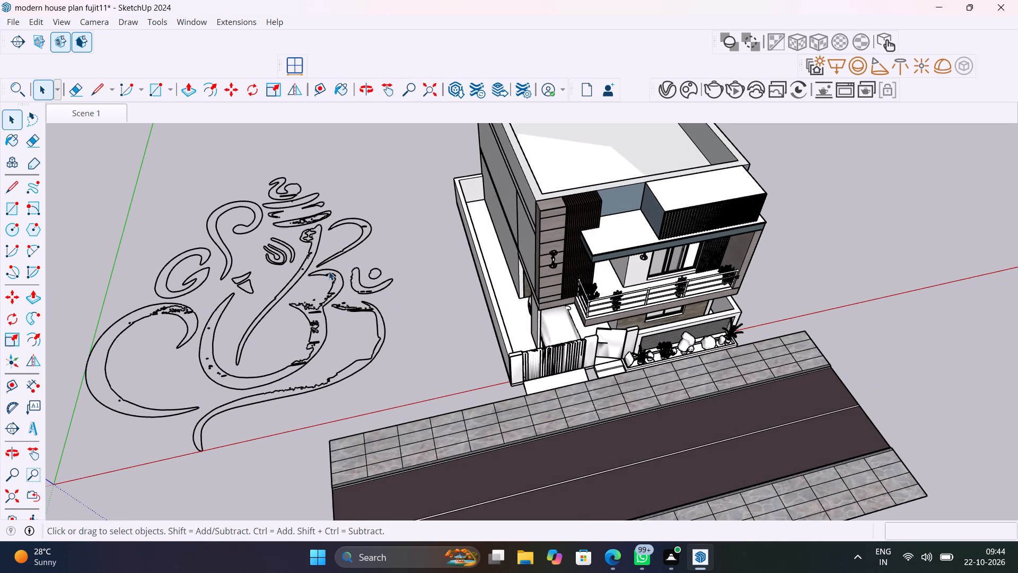
left_click(329, 270)
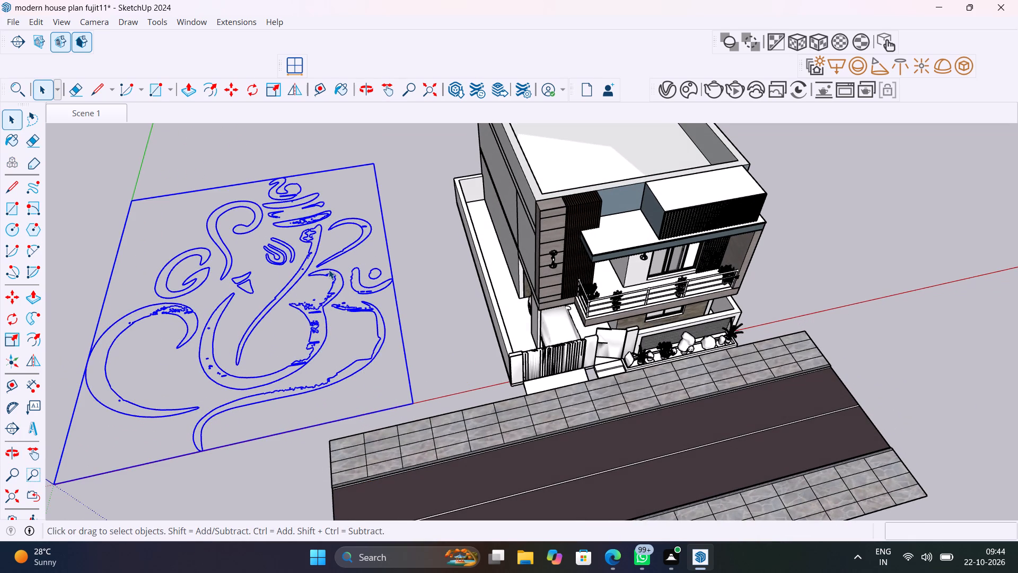
key("s")
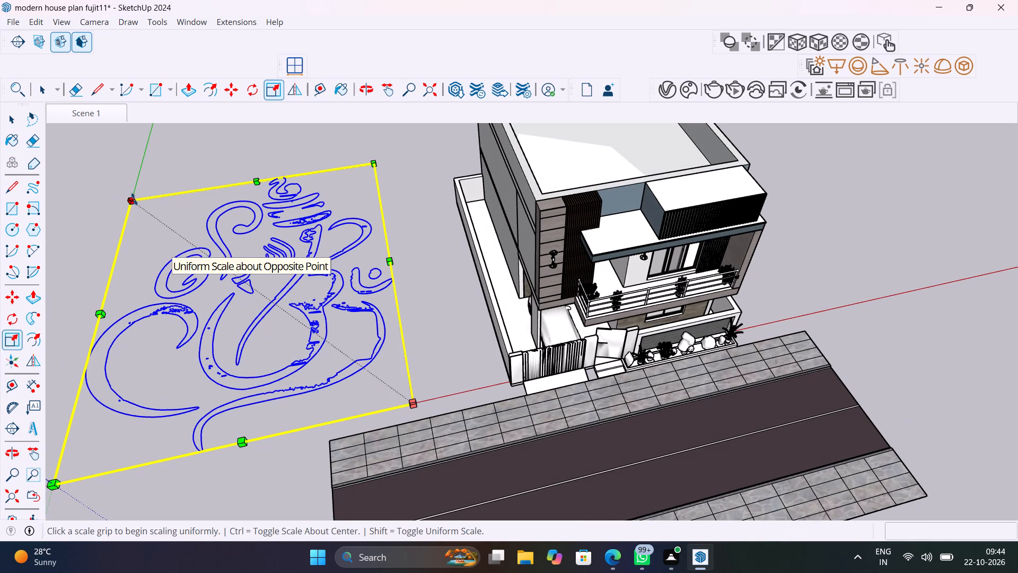
left_click(134, 199)
left_click(296, 349)
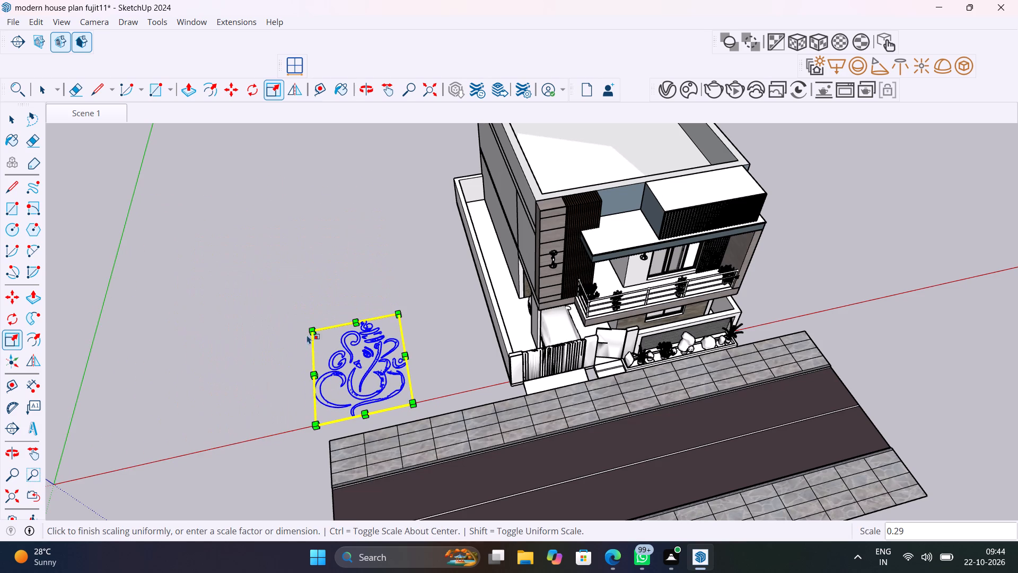
scroll(364, 362, "up", 8)
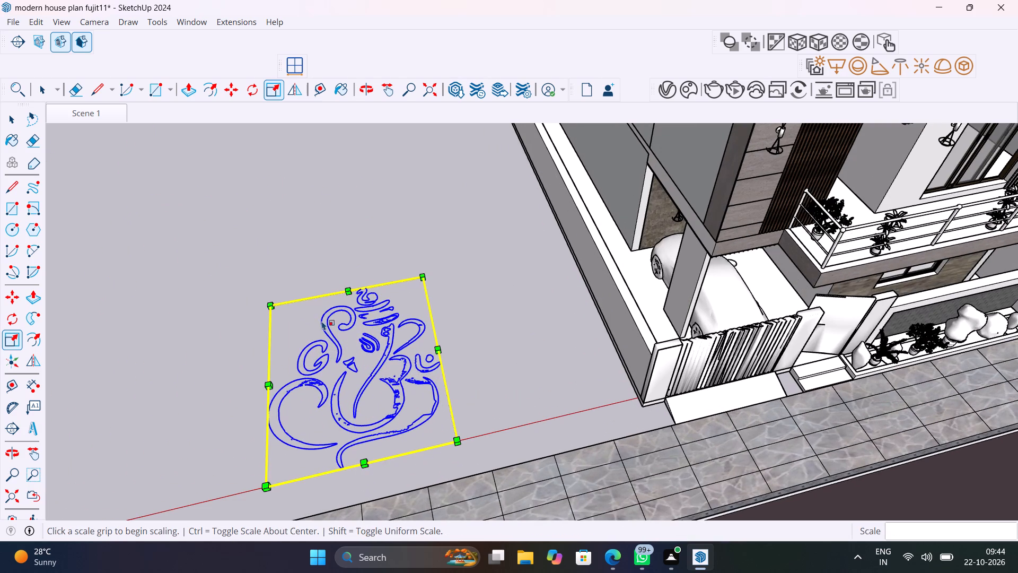
left_click(272, 303)
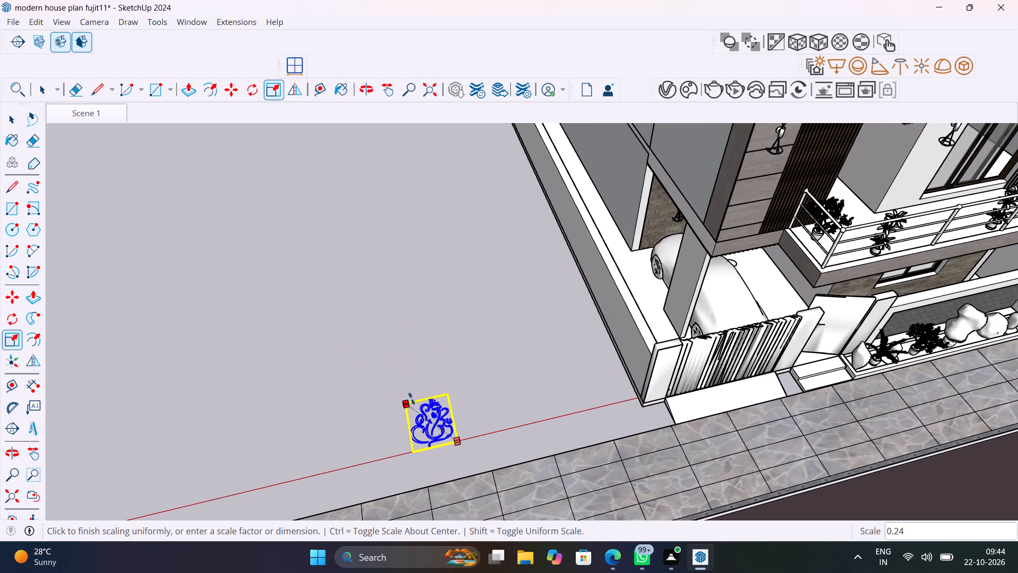
left_click(411, 398)
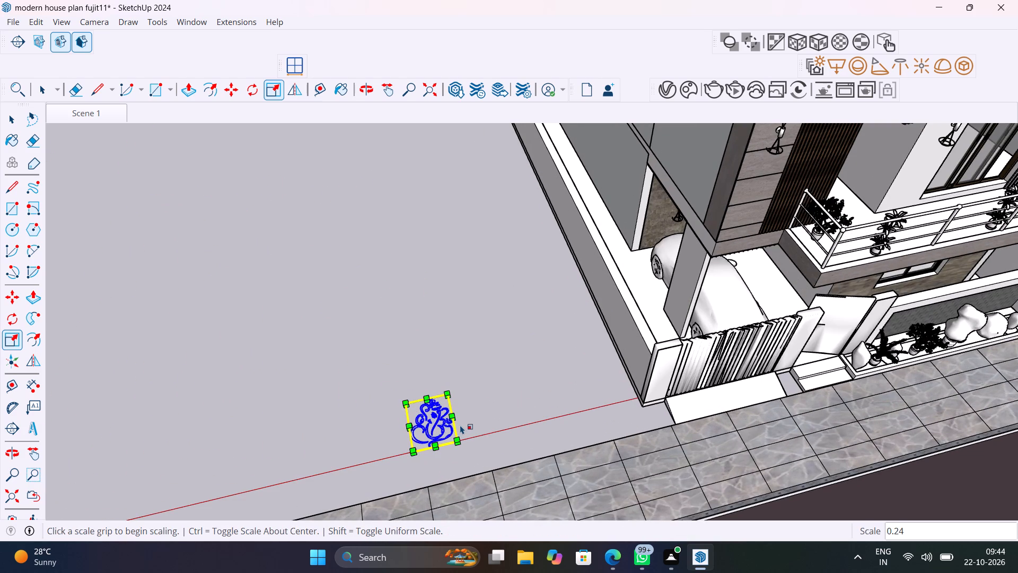
Move the scaled Ganesha drawing about 31' 10" along the red axis, away from the house toward the origin.
middle_click_drag(457, 424, 385, 326)
scroll(383, 335, "up", 9)
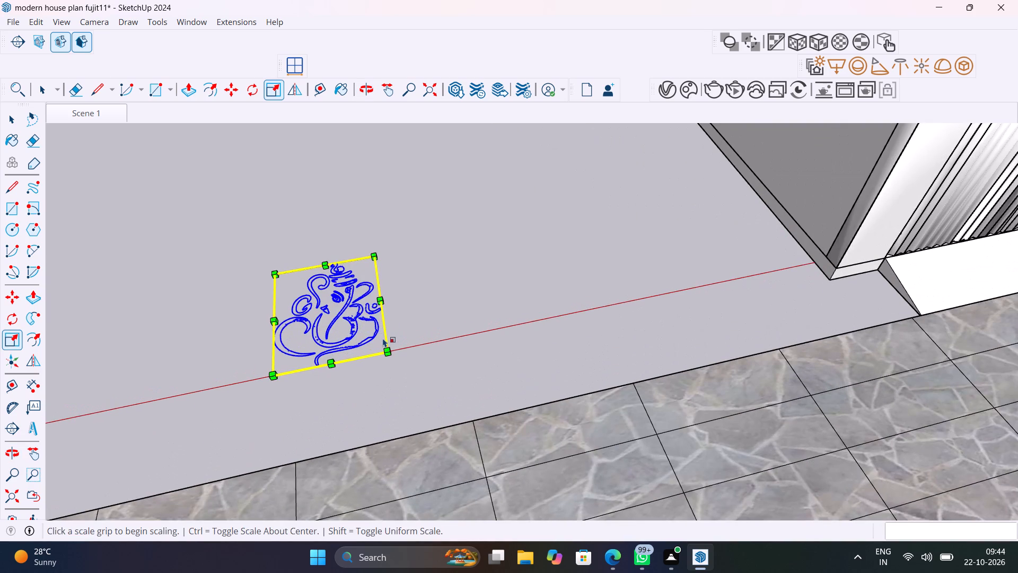
key("m")
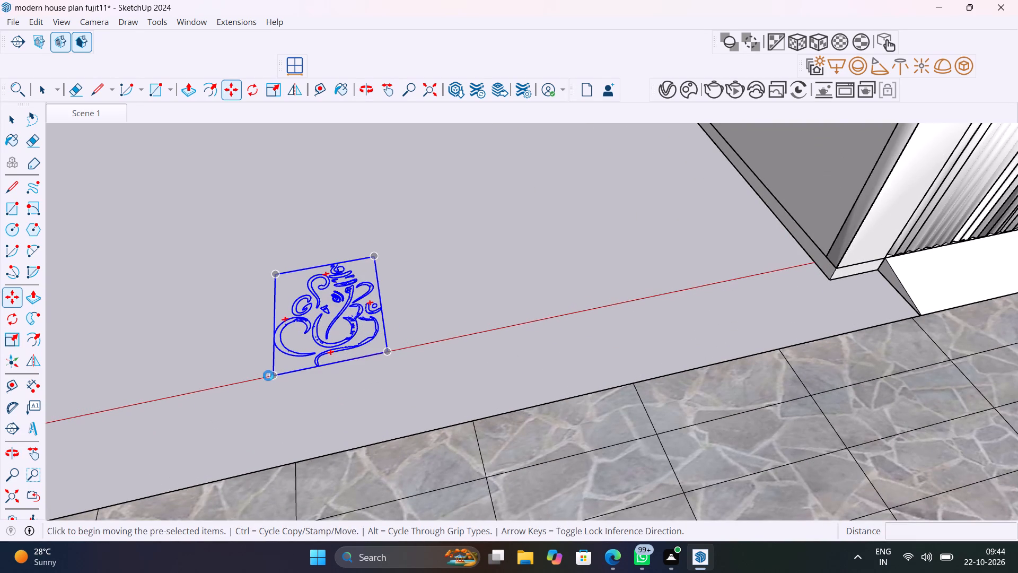
left_click(274, 372)
scroll(164, 363, "down", 8)
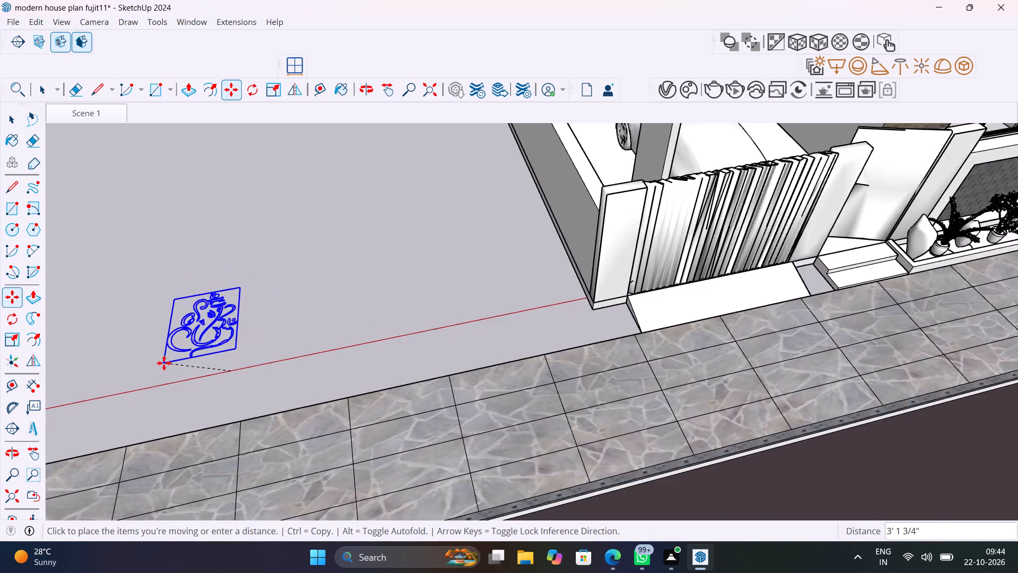
scroll(164, 363, "down", 5)
middle_click_drag(227, 376, 514, 299, "shift")
scroll(428, 298, "down", 3)
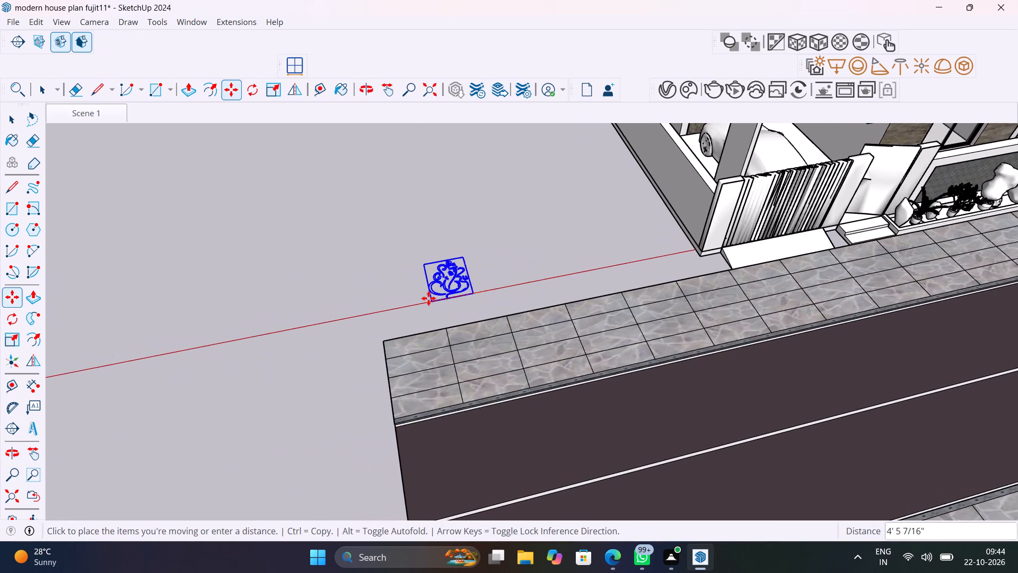
scroll(428, 298, "down", 9)
scroll(293, 324, "up", 13)
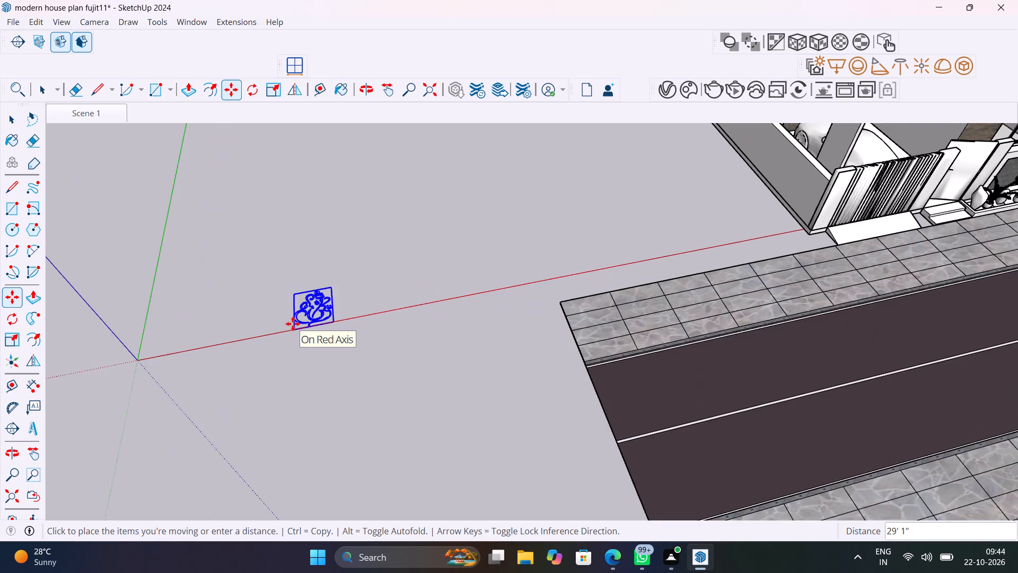
scroll(293, 324, "up", 3)
left_click(235, 345)
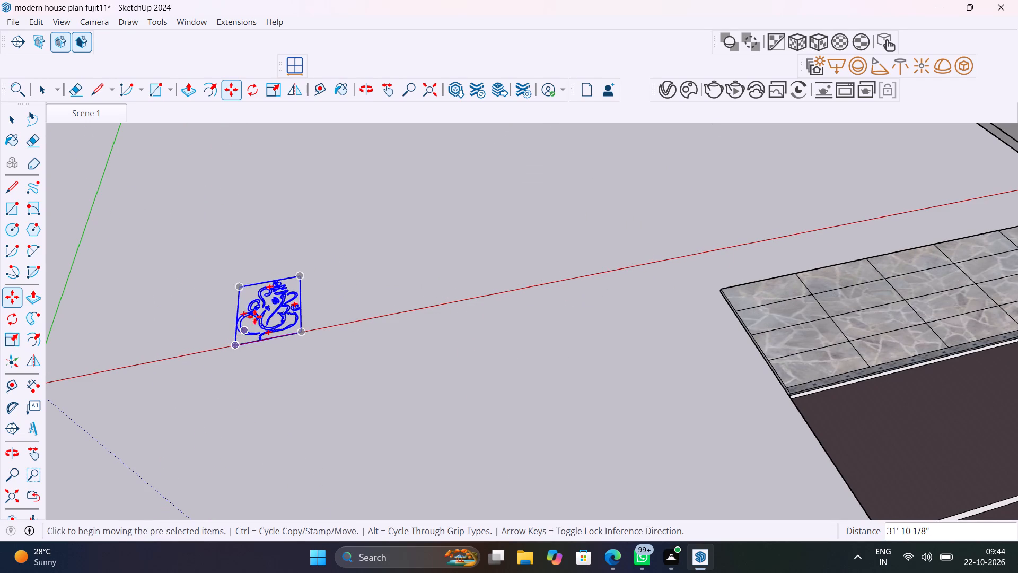
Explode the imported Ganesha drawing component into loose linework.
scroll(258, 313, "up", 11)
key("space")
right_click(283, 314)
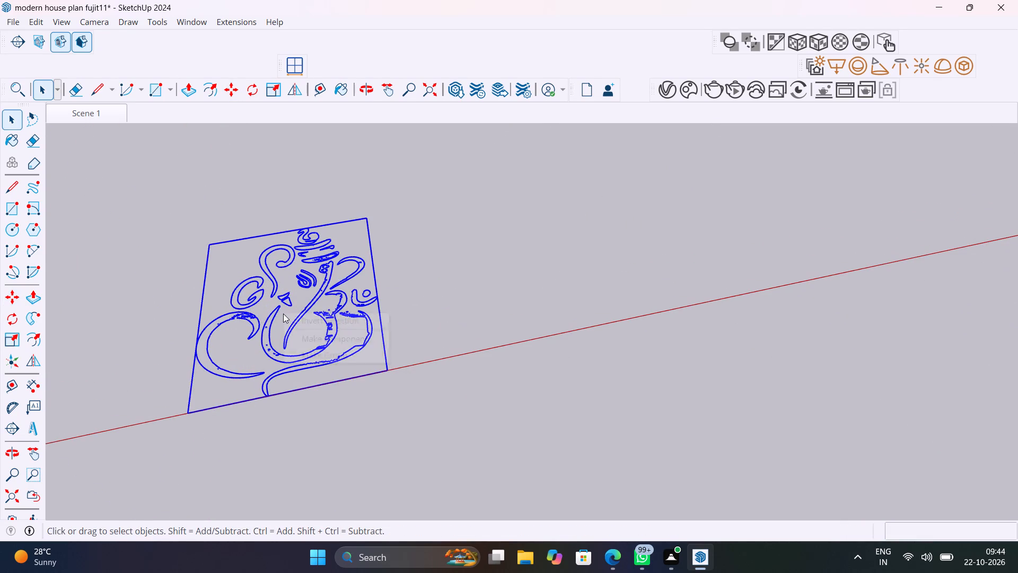
left_click(489, 267)
left_click(338, 277)
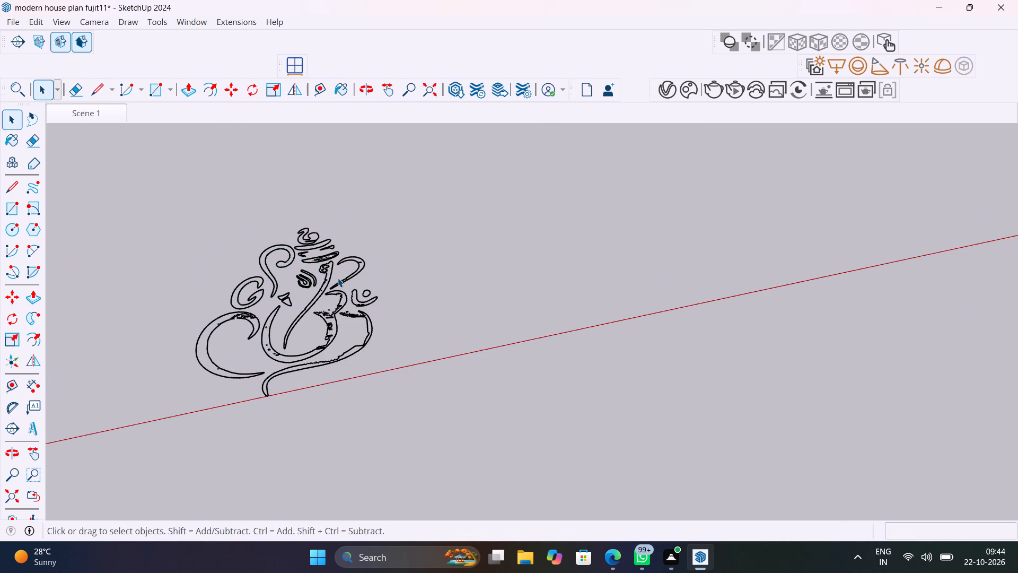
double_click(338, 282)
right_click(338, 282)
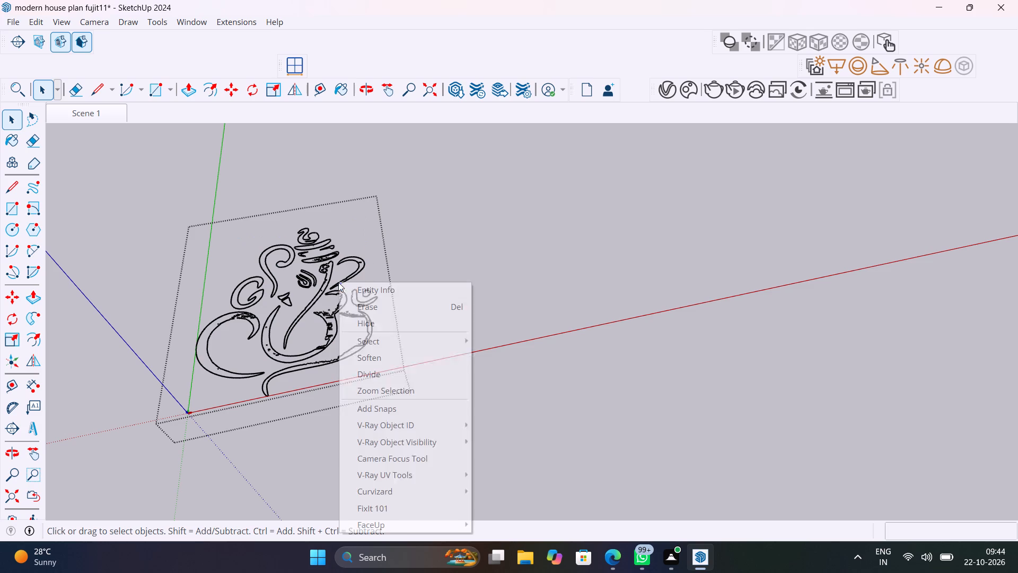
key("Escape")
left_click(338, 282)
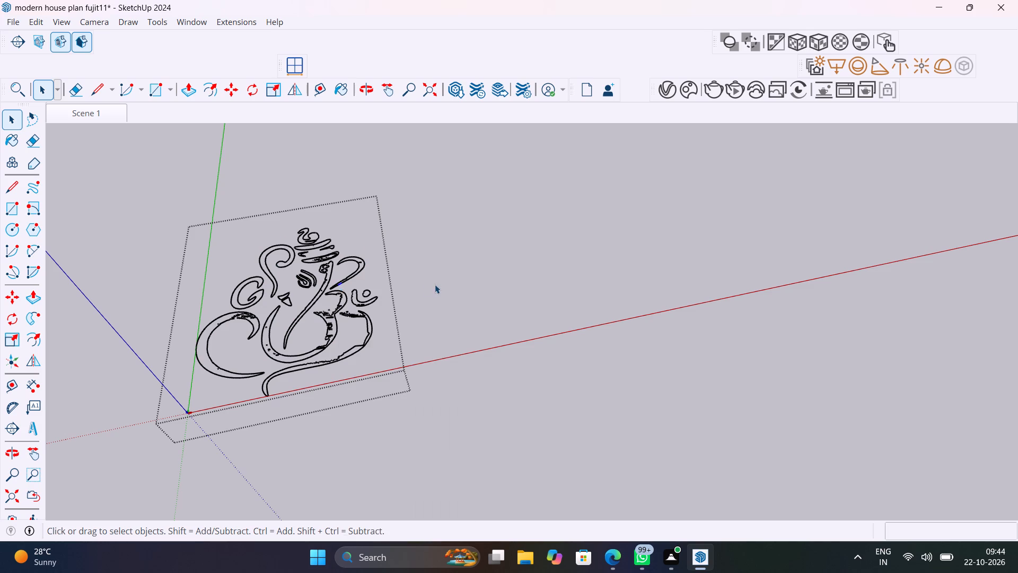
left_click(435, 284)
left_click(351, 307)
left_click(356, 312)
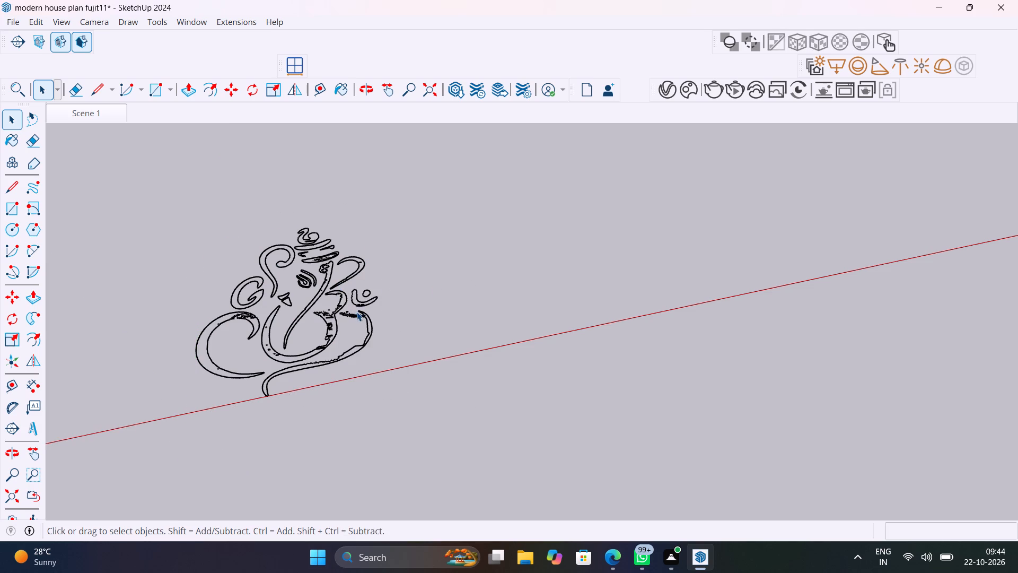
right_click(357, 312)
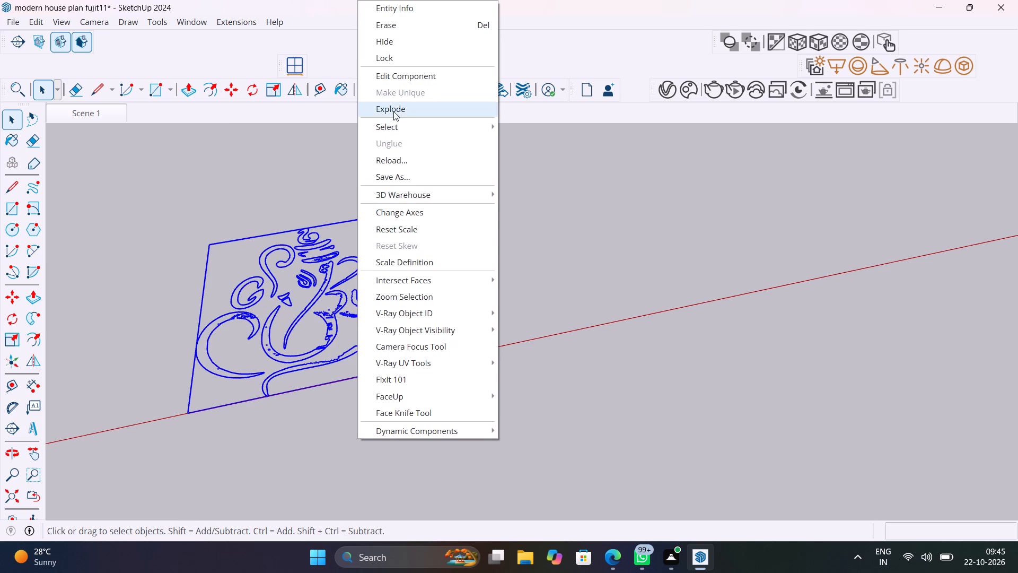
left_click(393, 111)
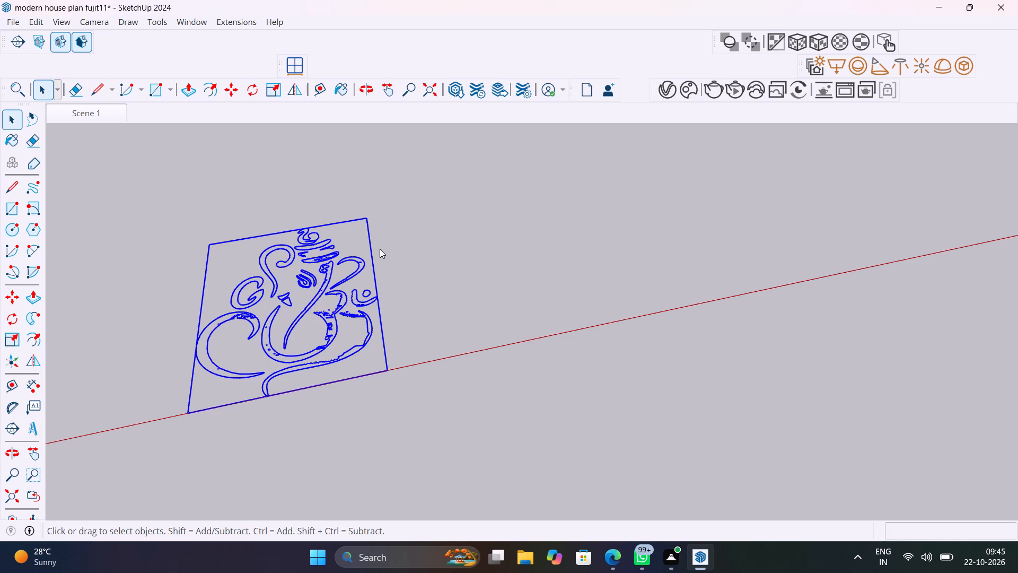
Draw a backing rectangle about 3' 3" by 4' 9" around the Ganesha linework, with its bottom edge along the red axis.
key("r")
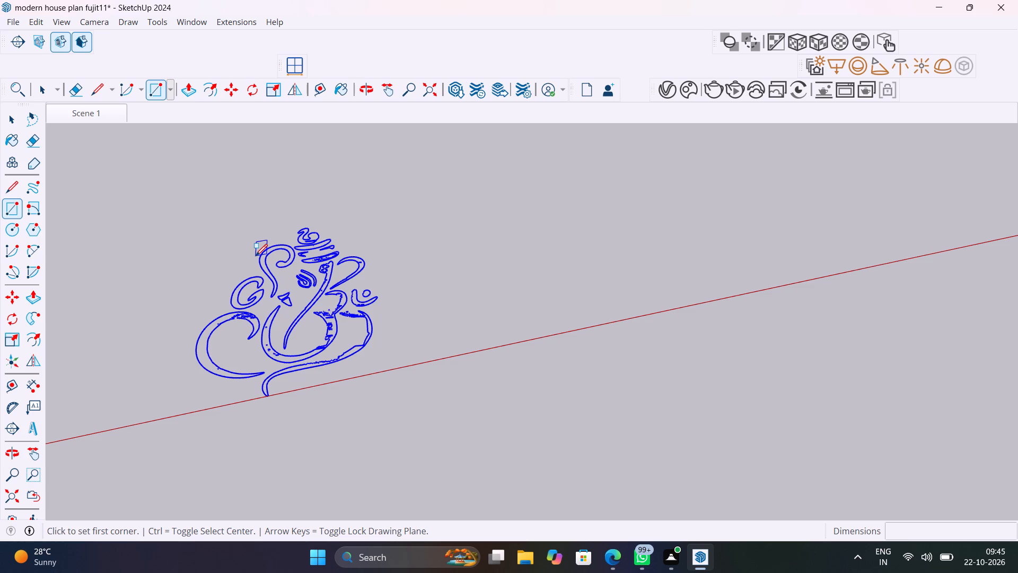
left_click(198, 218)
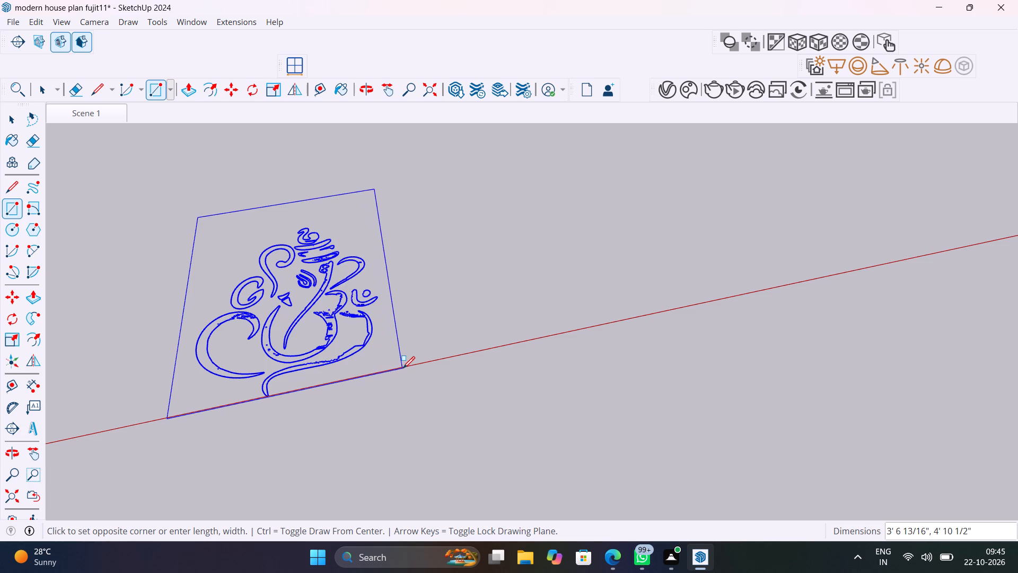
key("Escape")
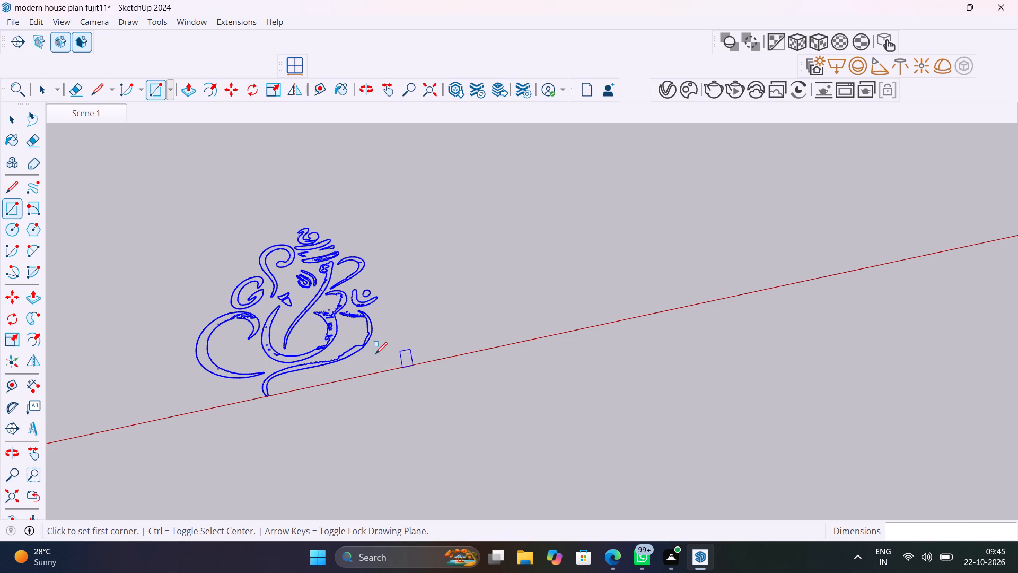
left_click(207, 220)
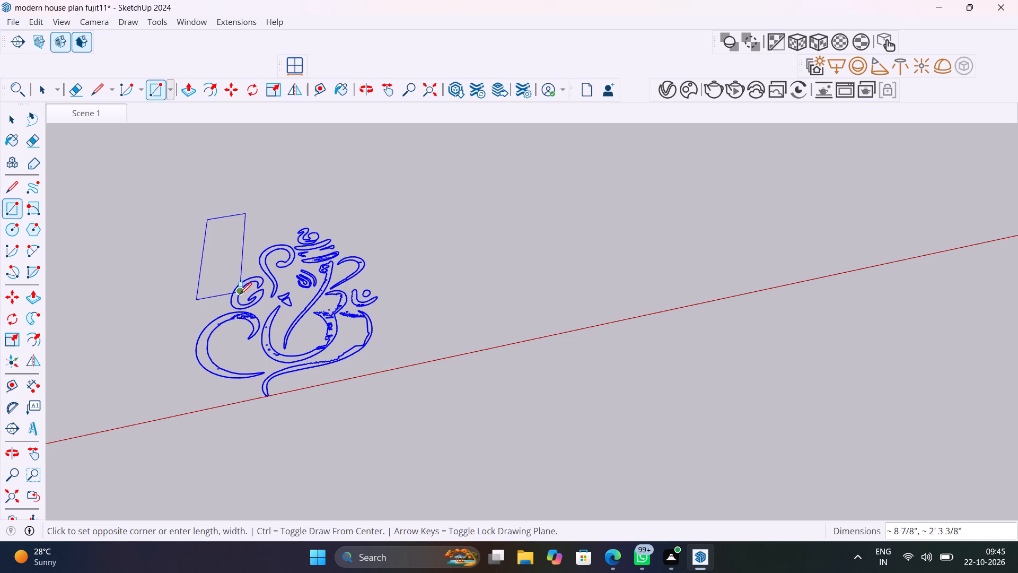
left_click(396, 370)
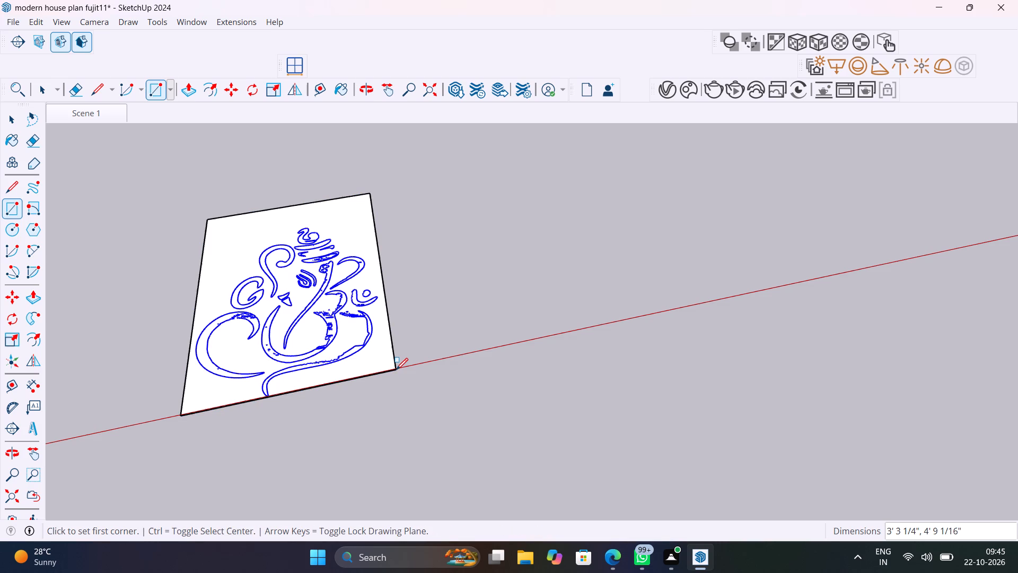
Select the whole rectangle with the Ganesha linework and intersect its faces so the outlines split the surface.
key("space")
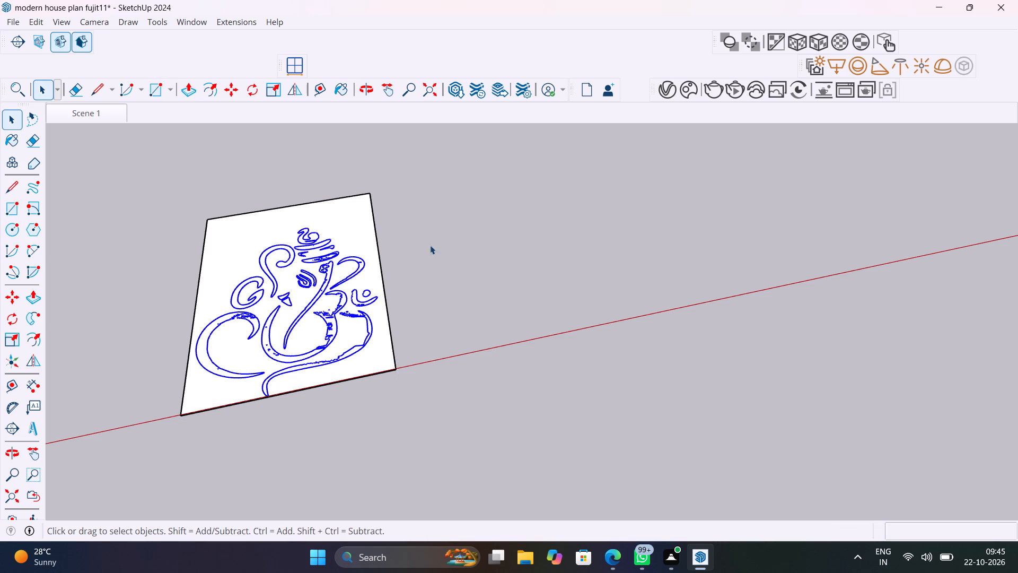
left_click(399, 150)
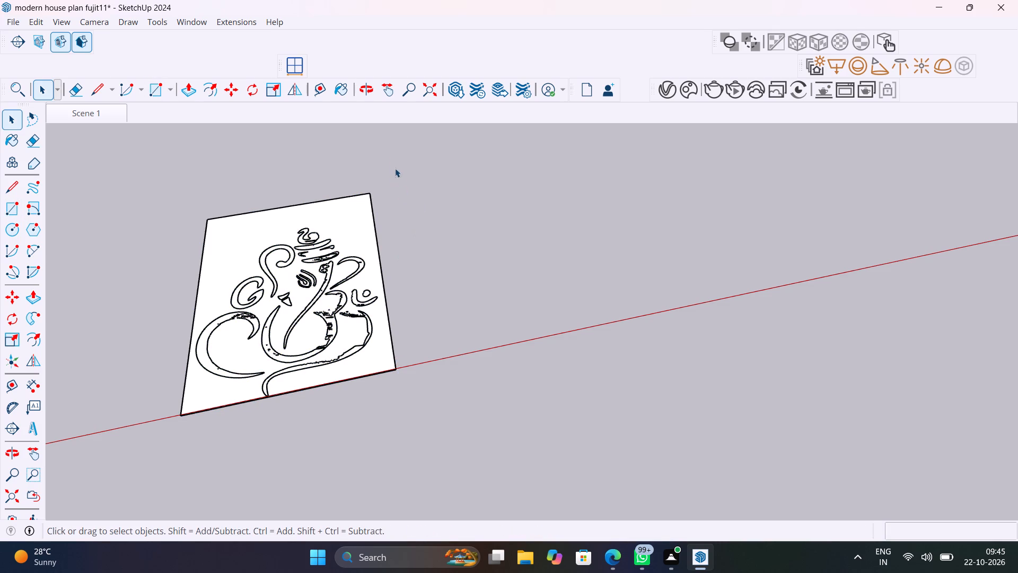
left_click_drag(392, 156, 165, 538)
right_click(276, 307)
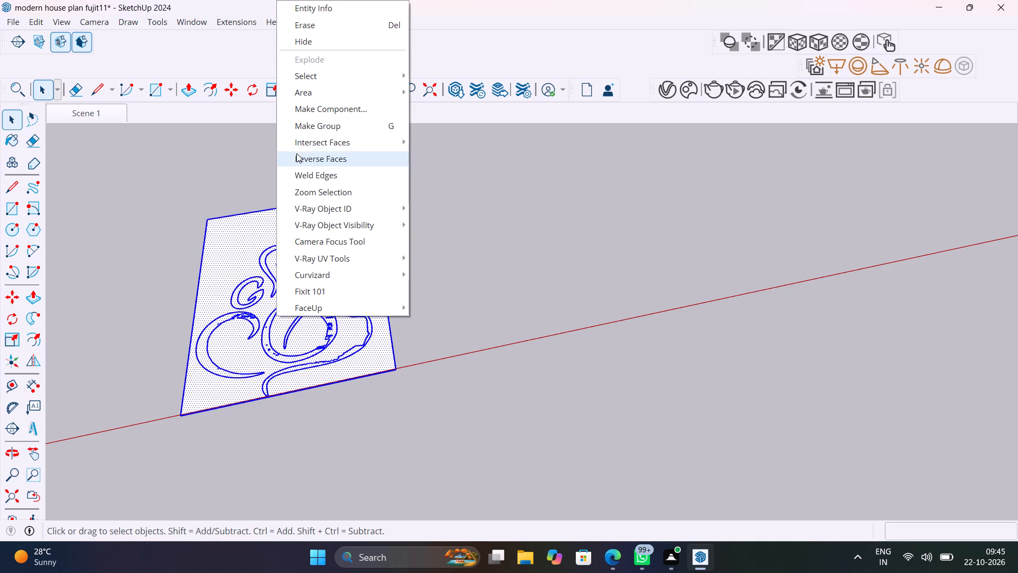
left_click(429, 144)
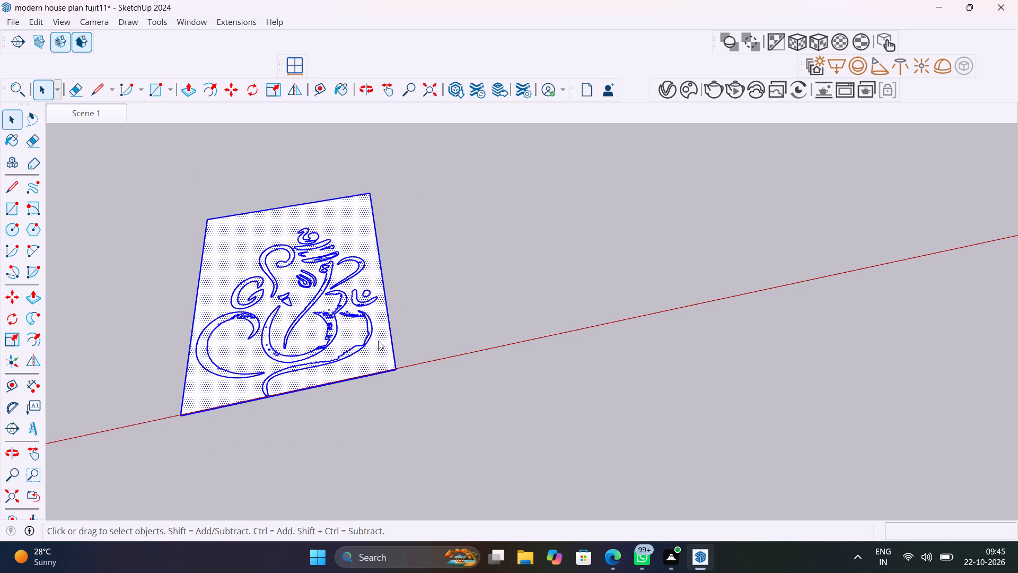
Copy the panel's main face, without the cut-out shapes, about 4' 8" along the red axis.
key("m")
left_click(392, 367)
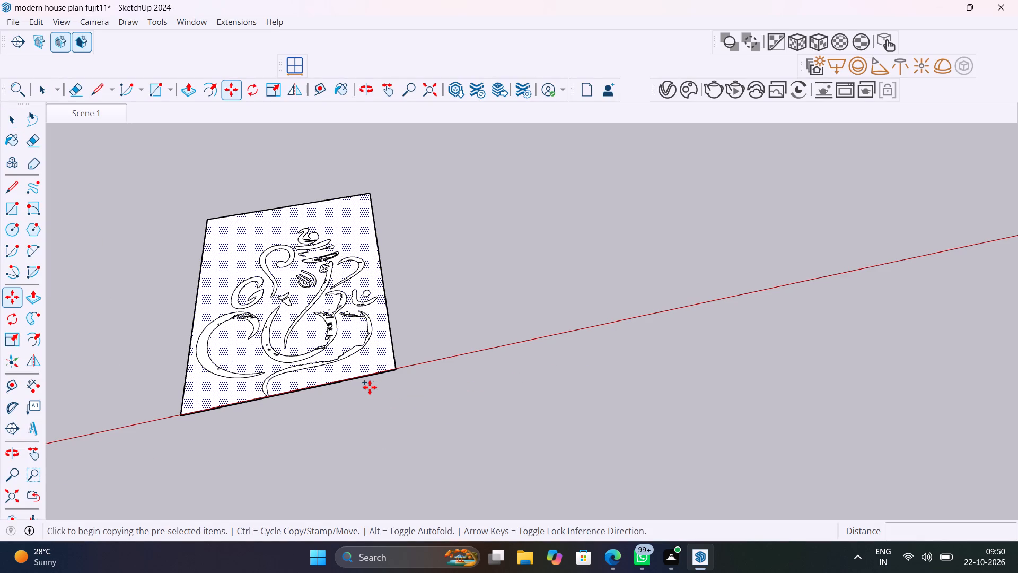
left_click(395, 371)
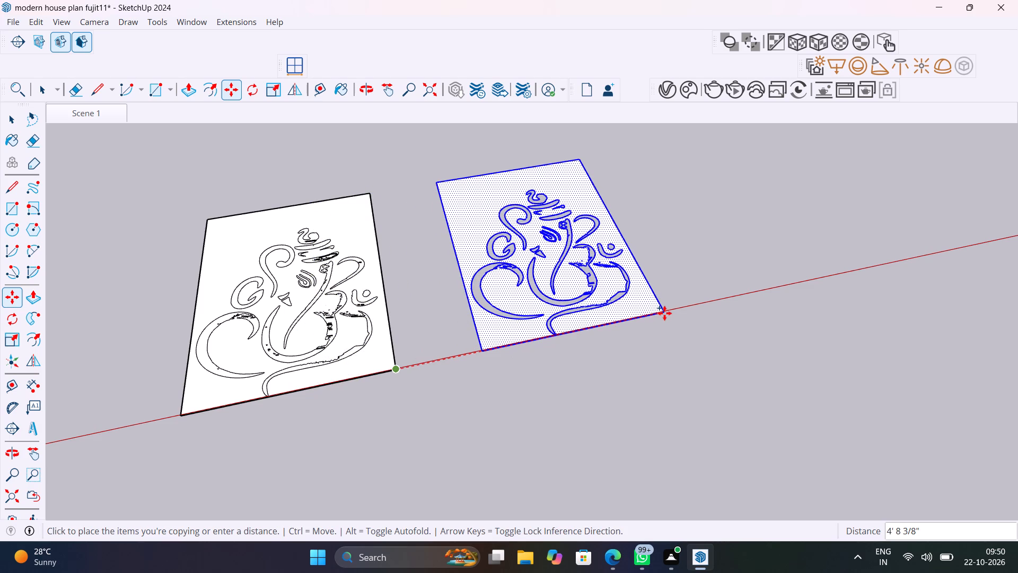
left_click(664, 313)
Push/Pull the copied Ganesha panel face to a thickness of 1".
middle_click_drag(664, 360, 609, 442)
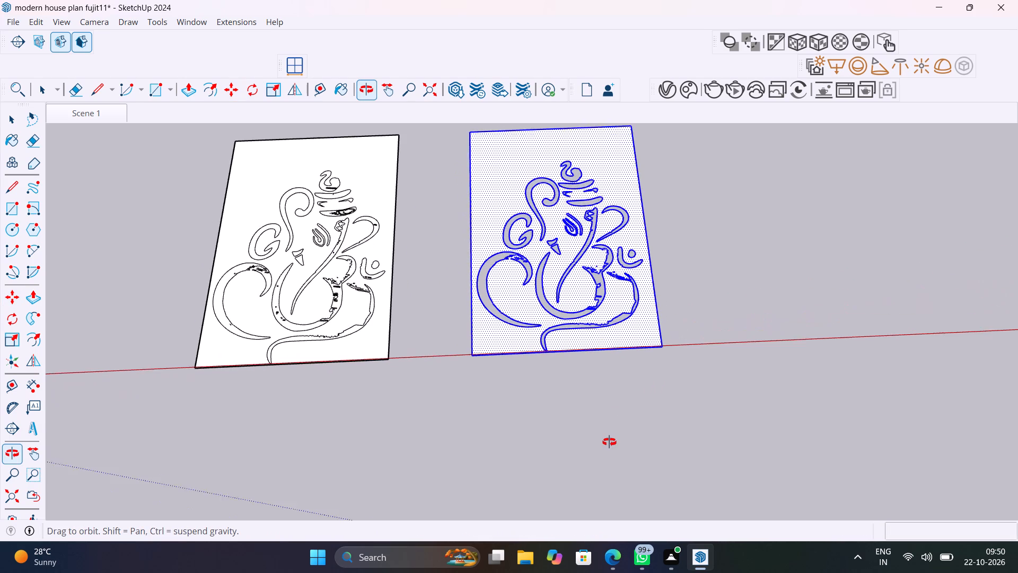
middle_click_drag(609, 442, 602, 354)
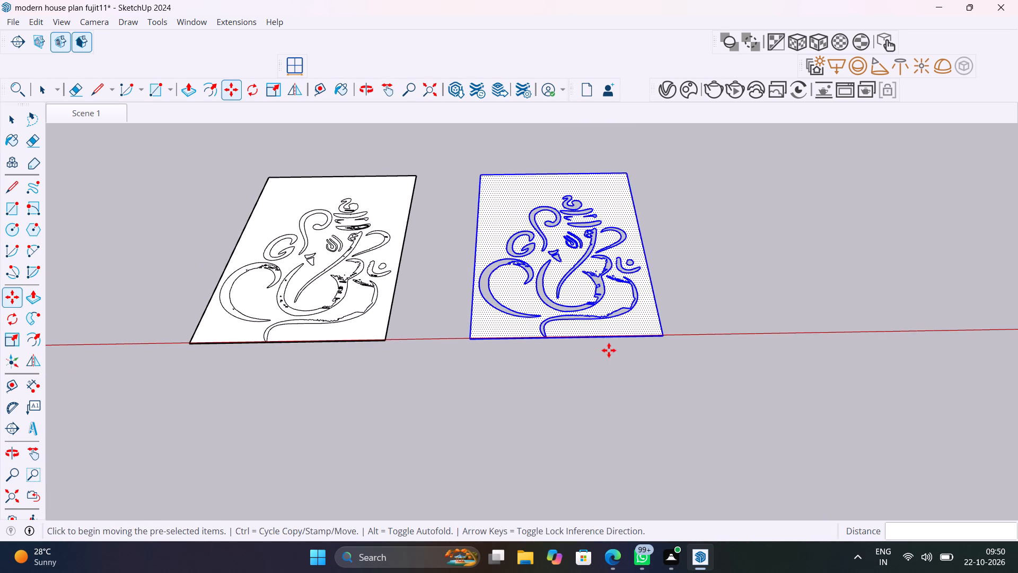
key("p")
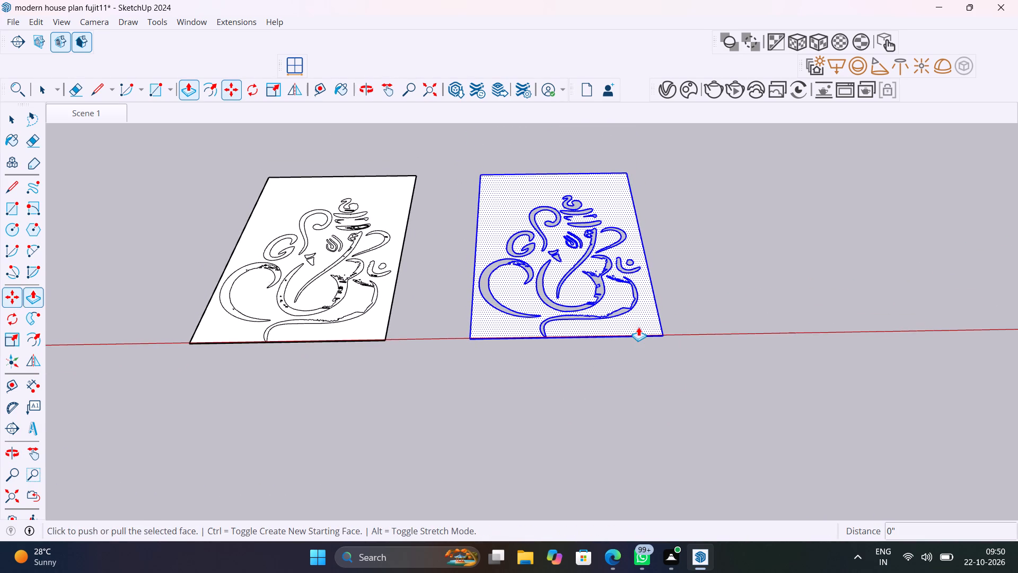
left_click(636, 318)
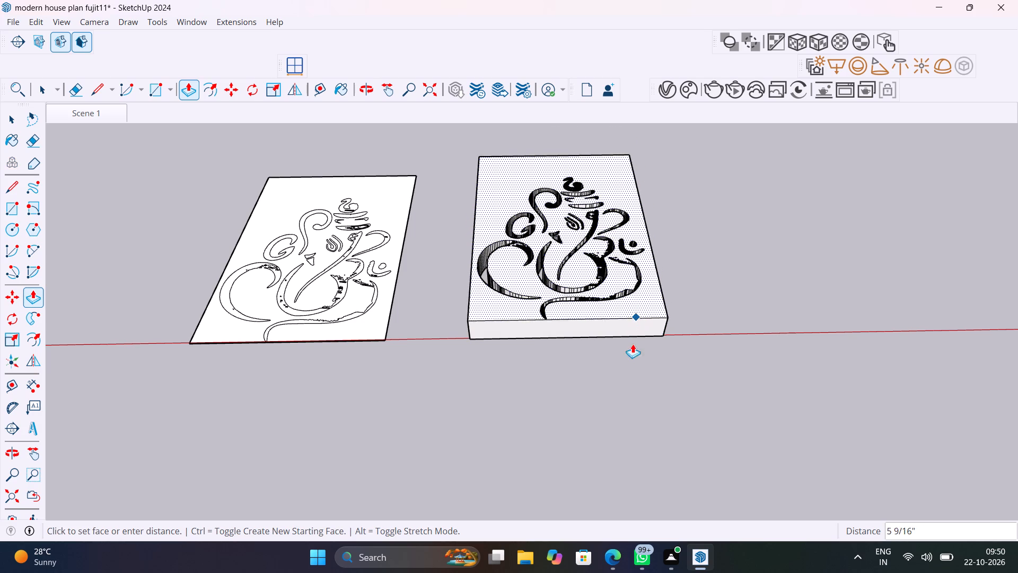
key("Escape")
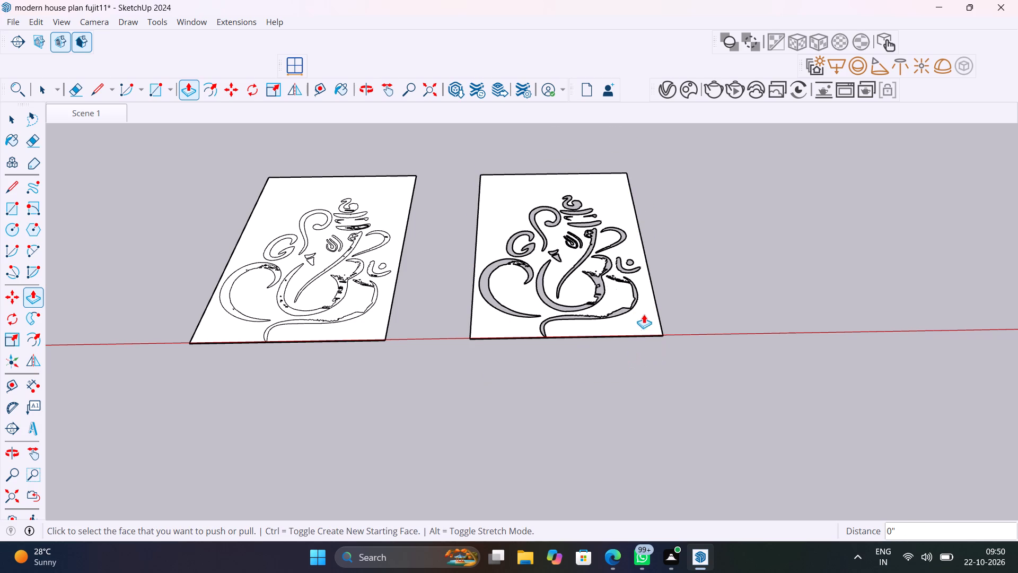
left_click(642, 312)
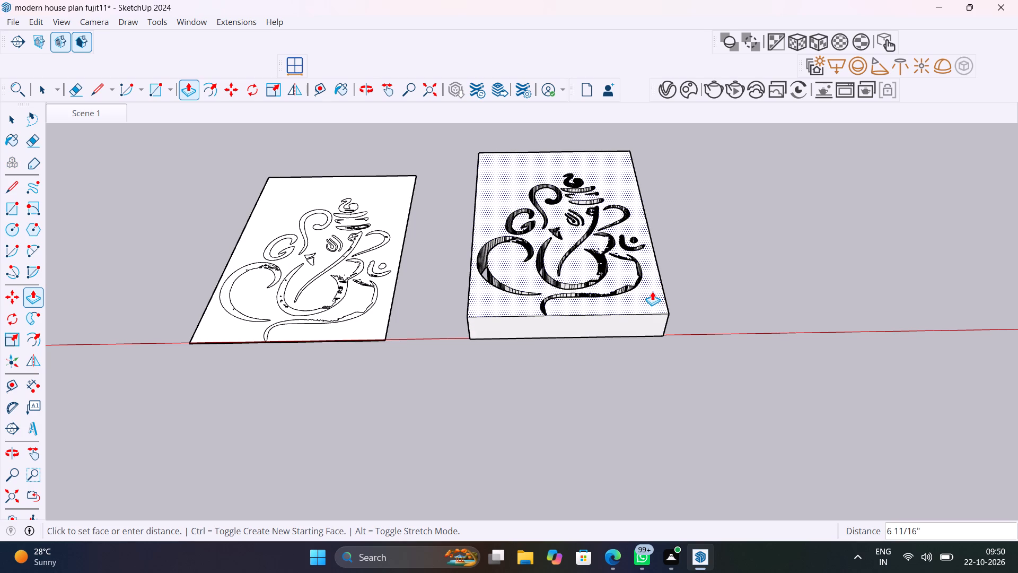
type("1\"")
key("Return")
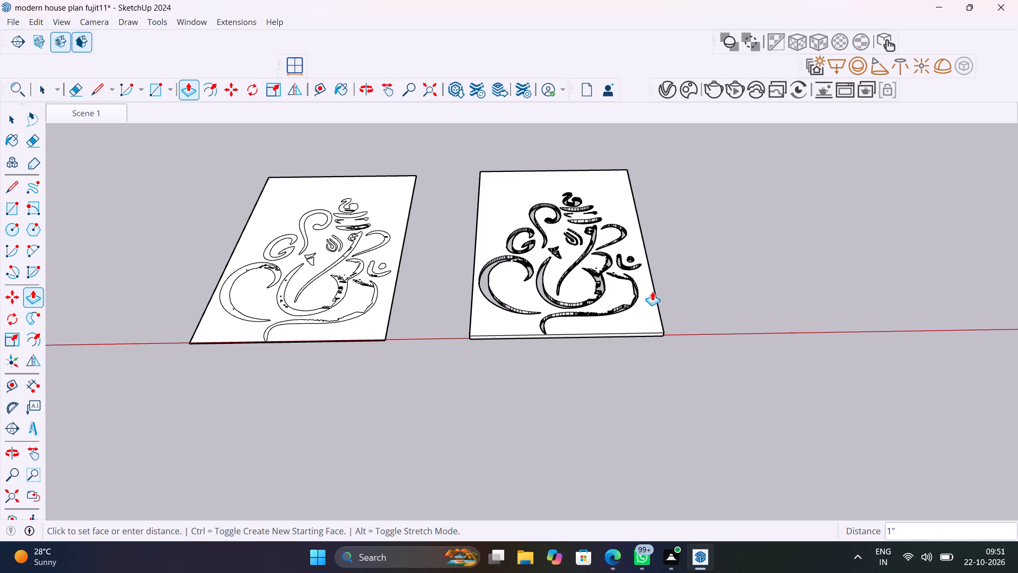
Examine the extruded panel's cut-outs up close and where both panels sit relative to the house.
scroll(630, 283, "up", 8)
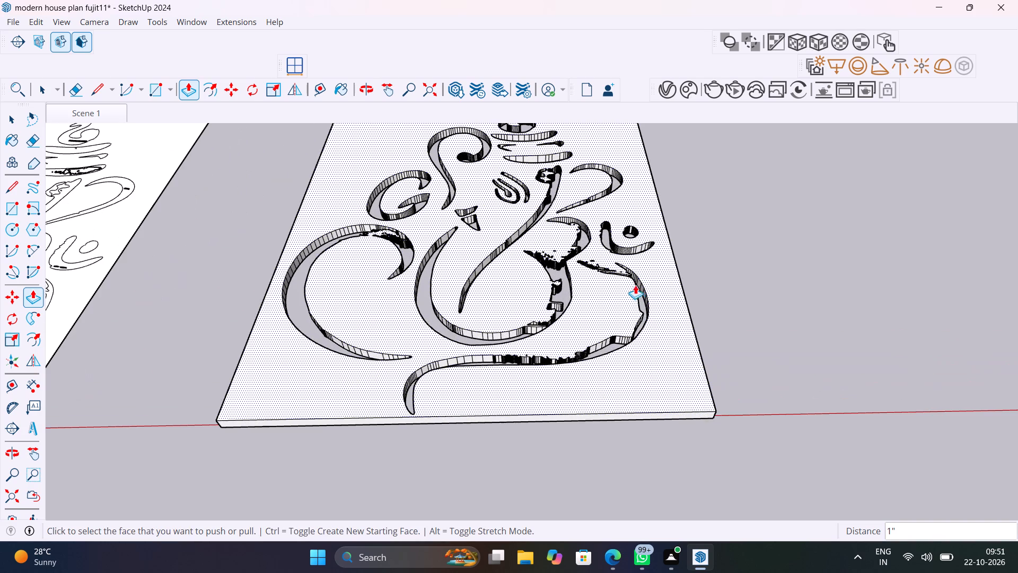
middle_click_drag(648, 298, 653, 404)
middle_click_drag(652, 397, 647, 544)
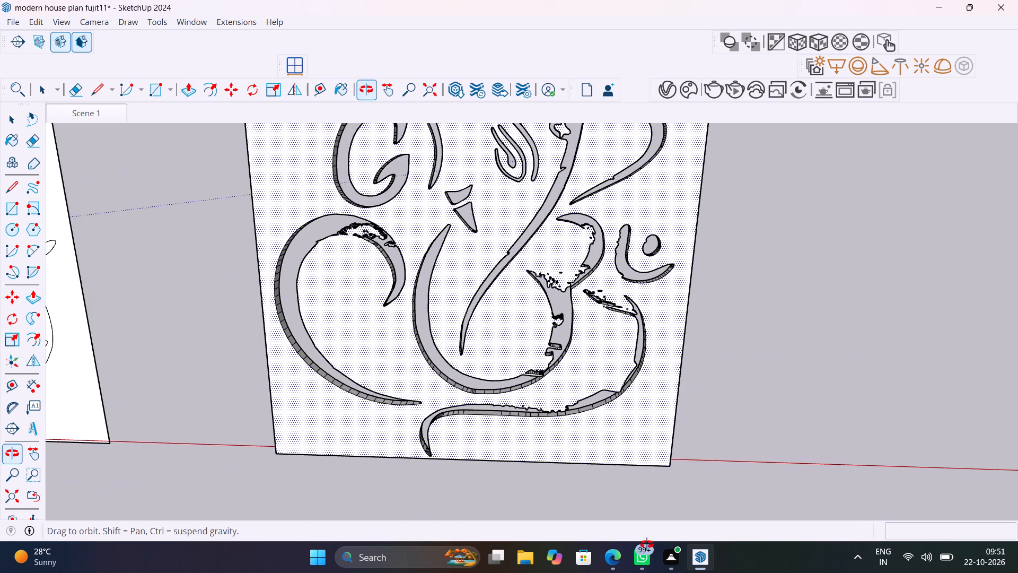
middle_click_drag(647, 544, 647, 545)
scroll(647, 544, "up", 1)
scroll(617, 387, "down", 4)
middle_click_drag(622, 383, 629, 487)
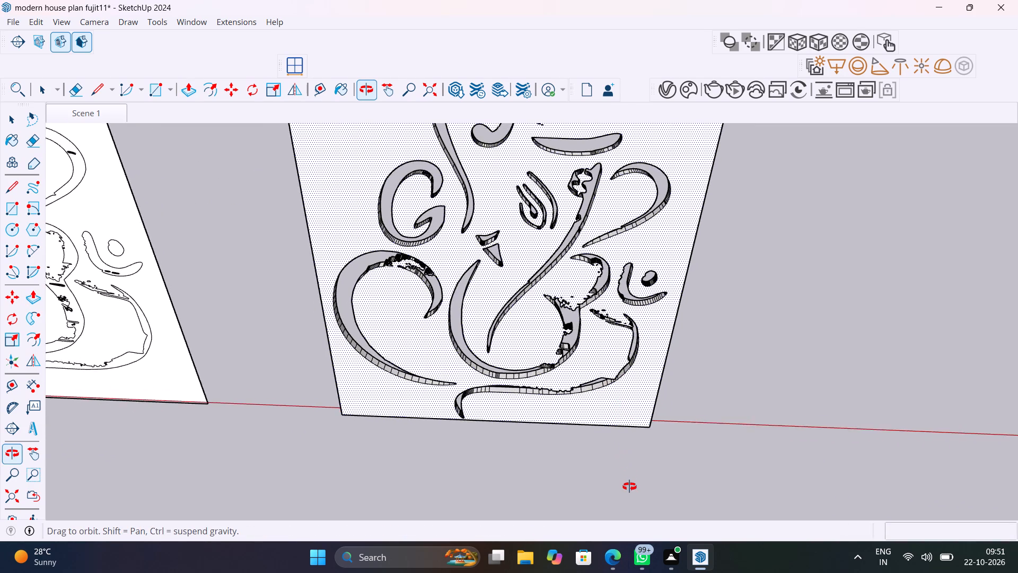
middle_click_drag(629, 487, 630, 495)
scroll(638, 414, "down", 14)
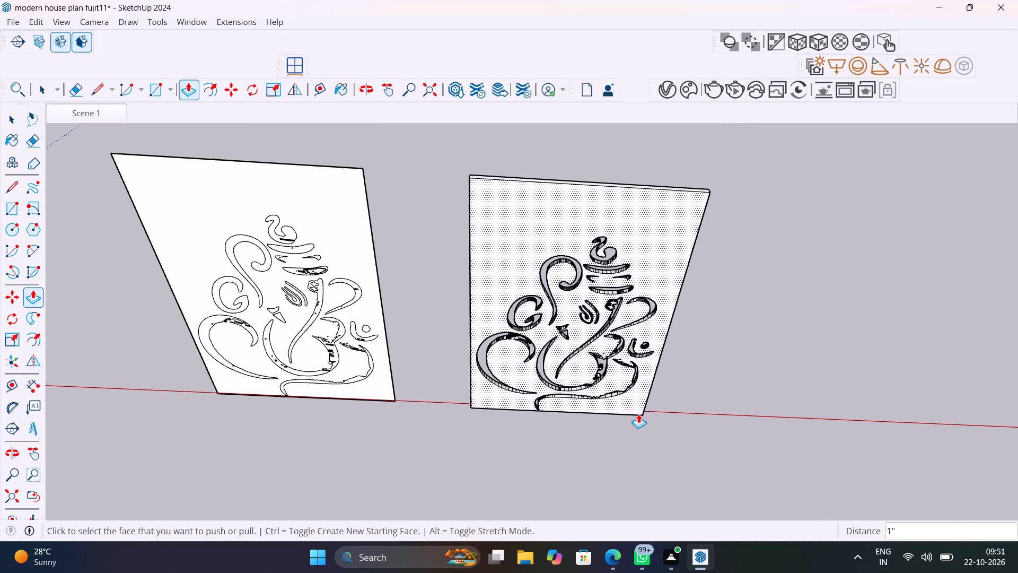
middle_click_drag(648, 375, 622, 316)
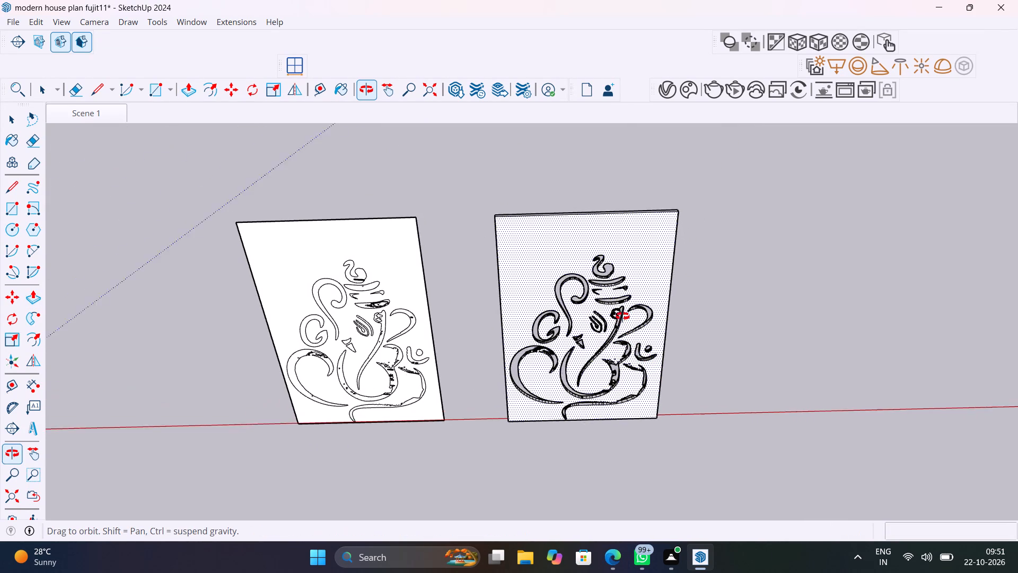
middle_click_drag(622, 316, 655, 248)
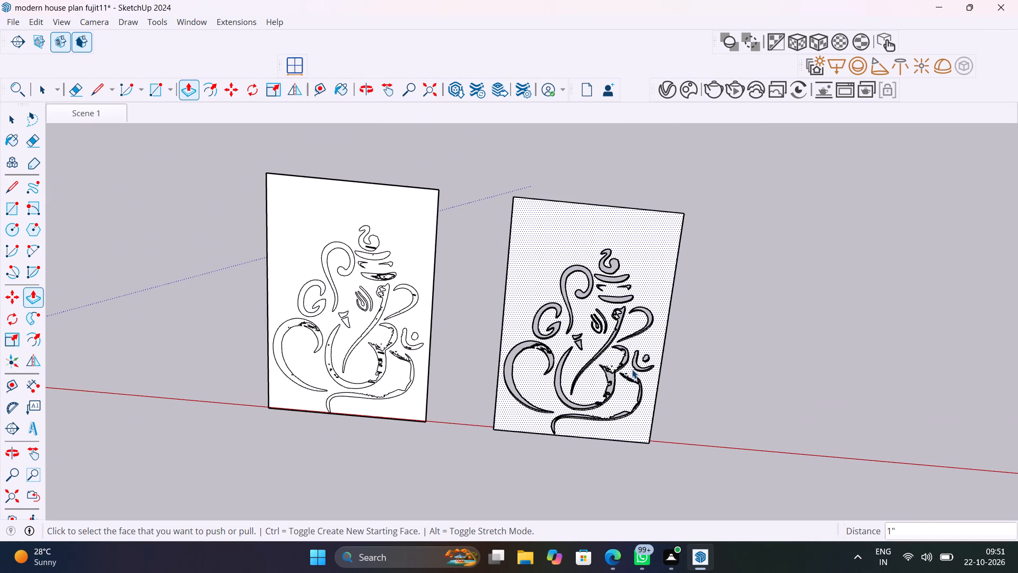
key("space")
middle_click_drag(650, 392, 529, 351, "shift")
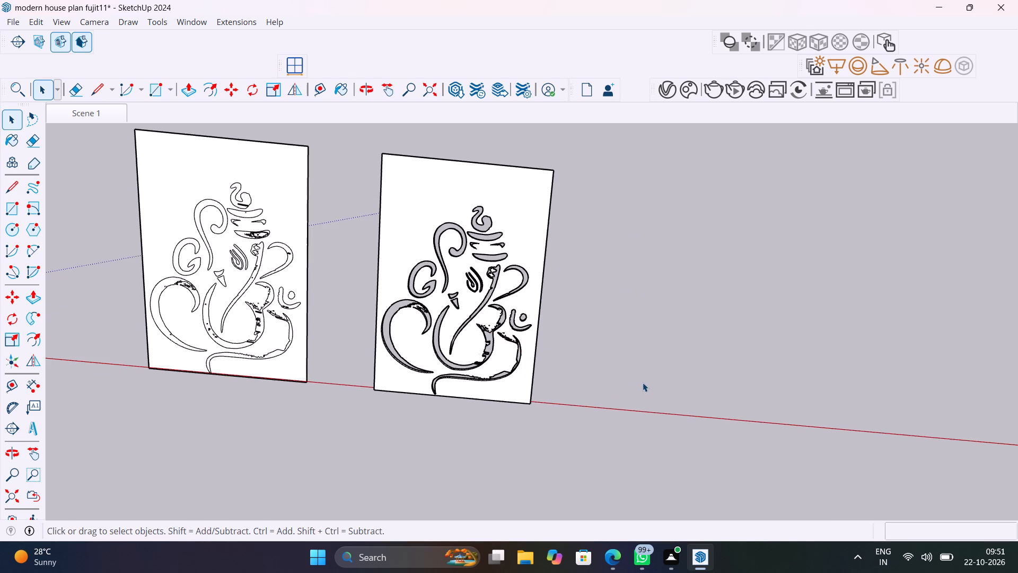
scroll(643, 383, "down", 20)
scroll(643, 383, "down", 18)
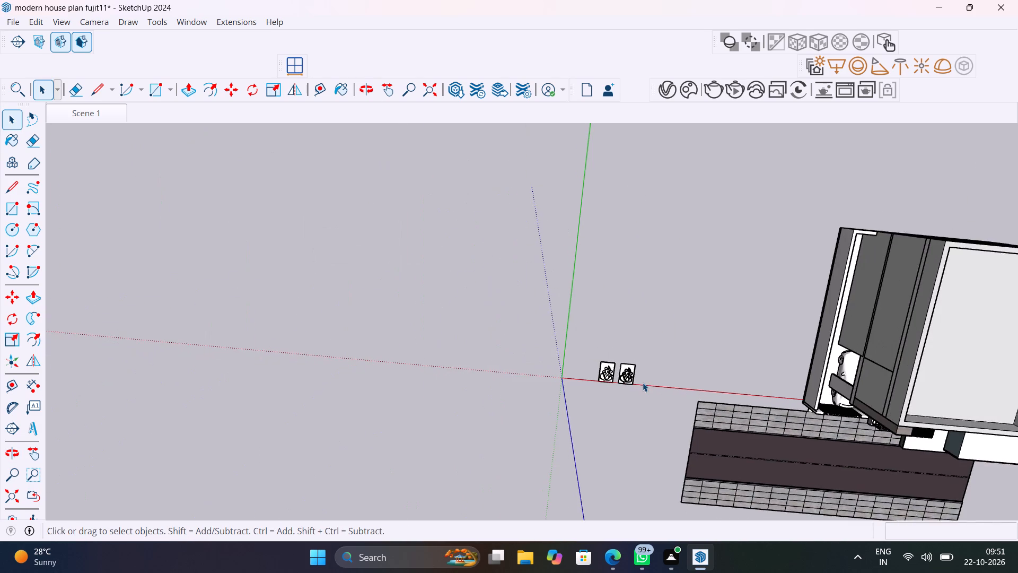
scroll(643, 383, "down", 3)
middle_click_drag(733, 395, 788, 251)
scroll(788, 251, "up", 1)
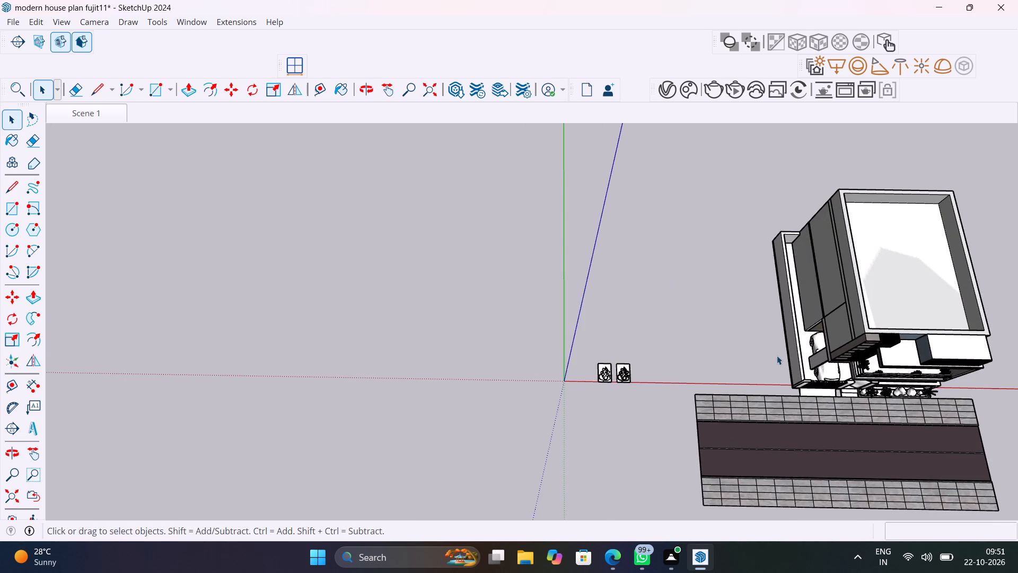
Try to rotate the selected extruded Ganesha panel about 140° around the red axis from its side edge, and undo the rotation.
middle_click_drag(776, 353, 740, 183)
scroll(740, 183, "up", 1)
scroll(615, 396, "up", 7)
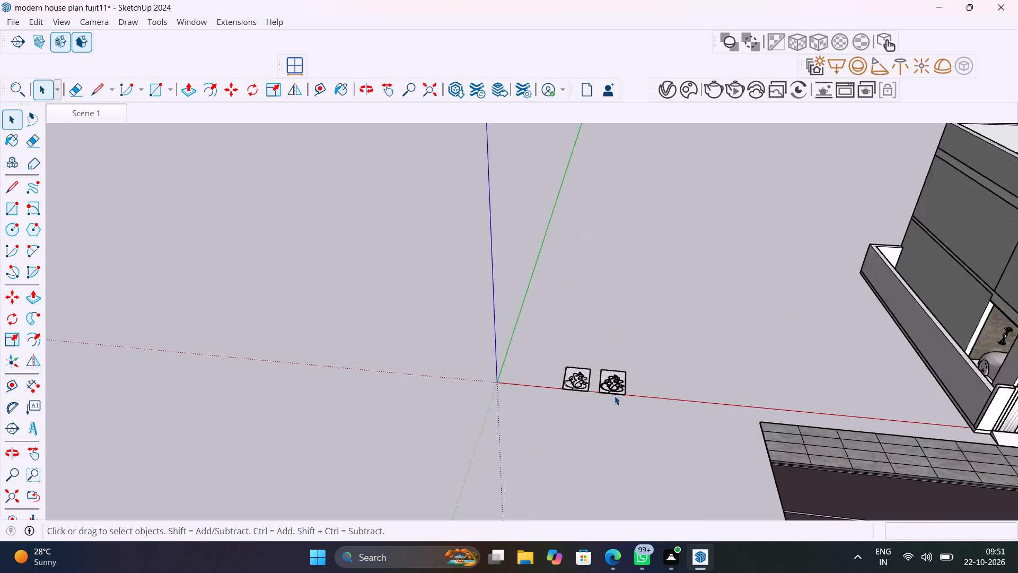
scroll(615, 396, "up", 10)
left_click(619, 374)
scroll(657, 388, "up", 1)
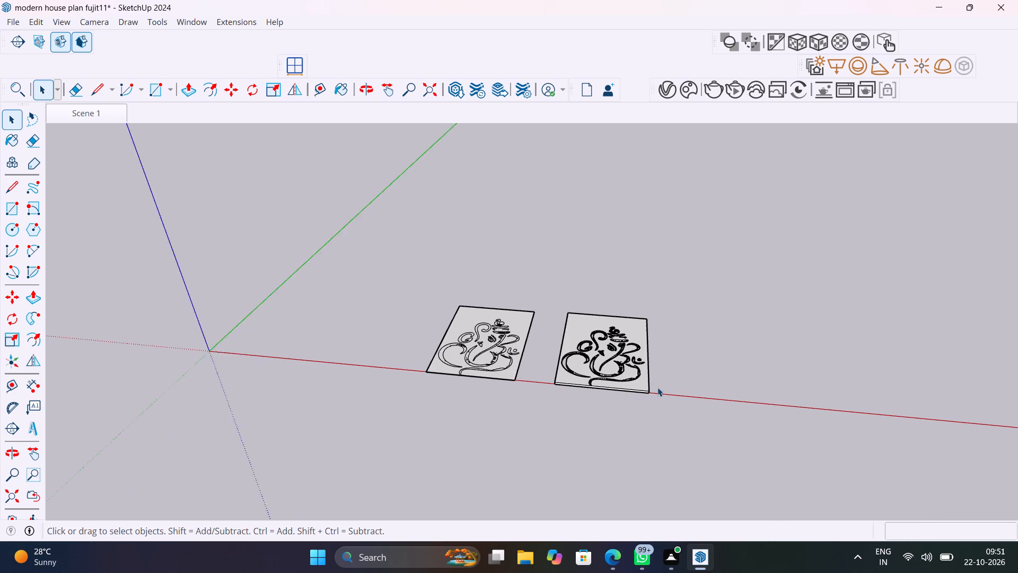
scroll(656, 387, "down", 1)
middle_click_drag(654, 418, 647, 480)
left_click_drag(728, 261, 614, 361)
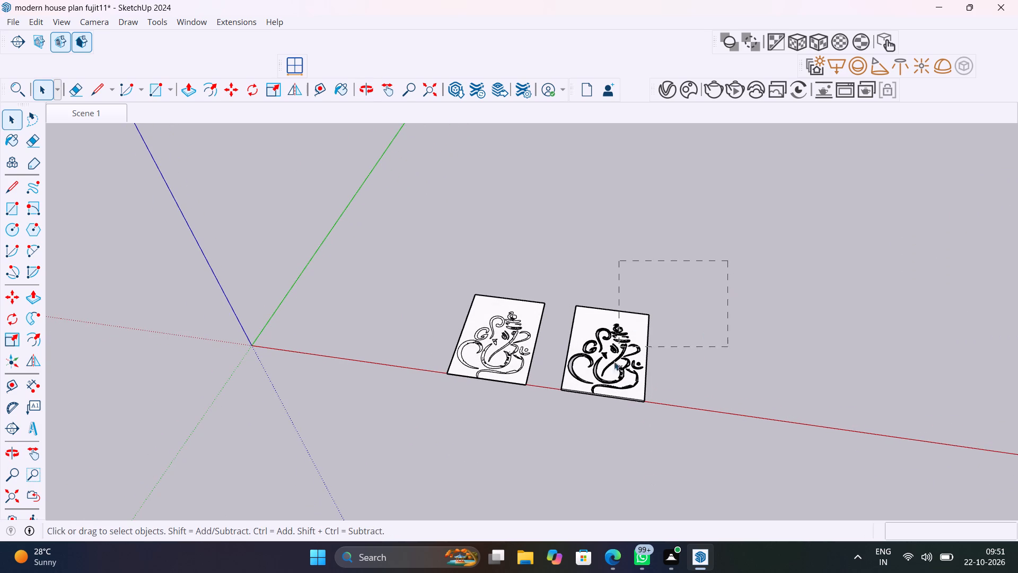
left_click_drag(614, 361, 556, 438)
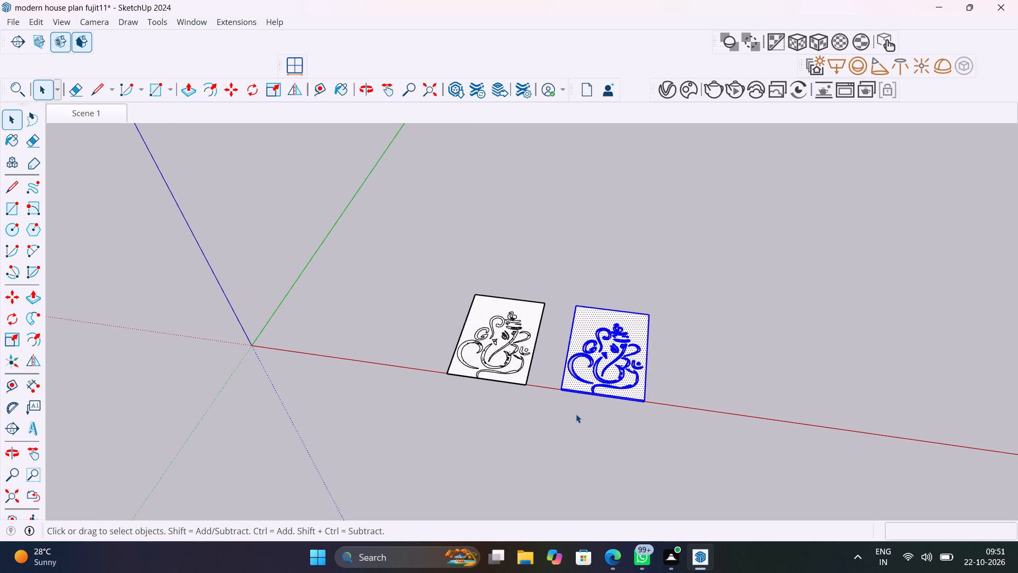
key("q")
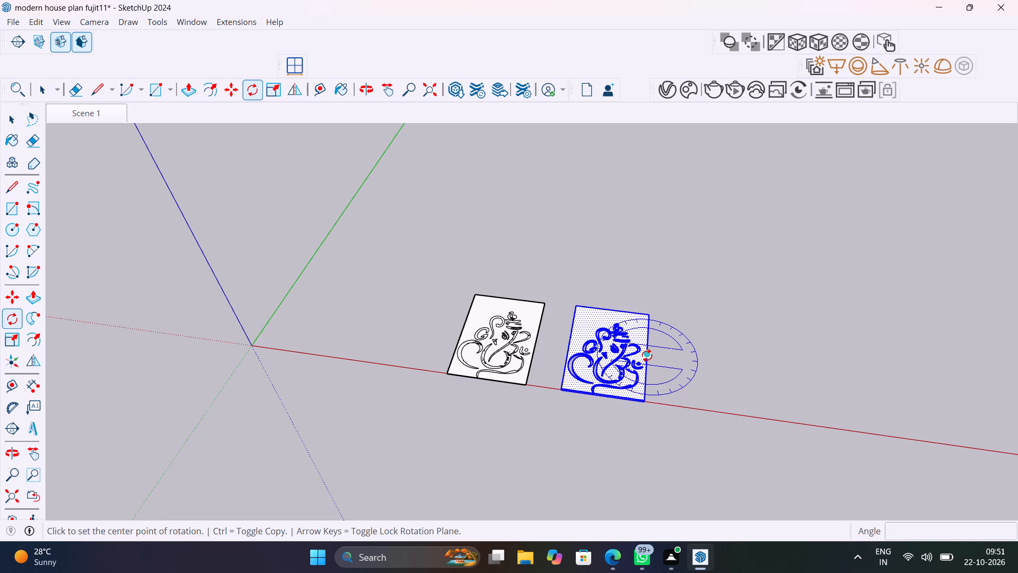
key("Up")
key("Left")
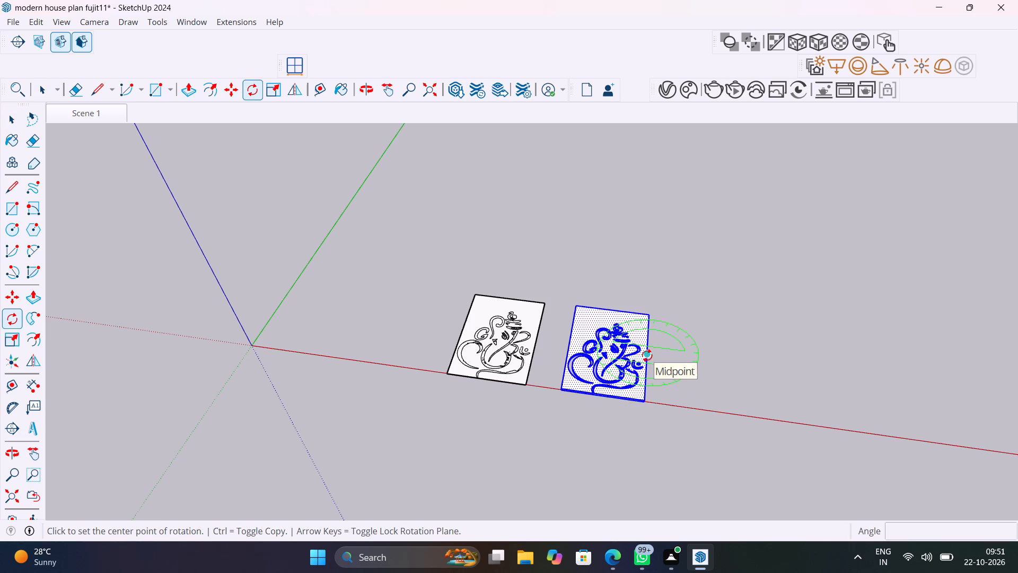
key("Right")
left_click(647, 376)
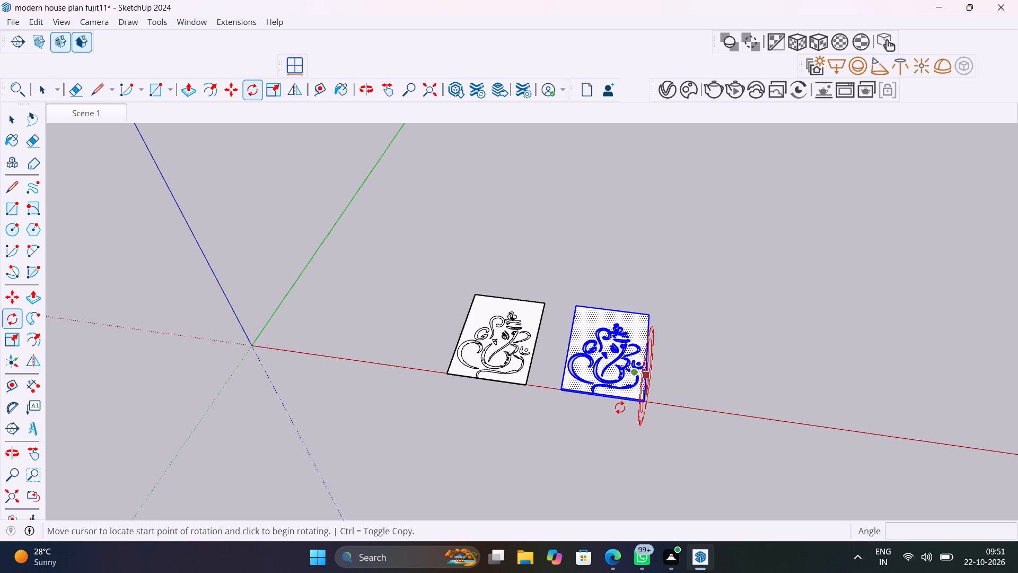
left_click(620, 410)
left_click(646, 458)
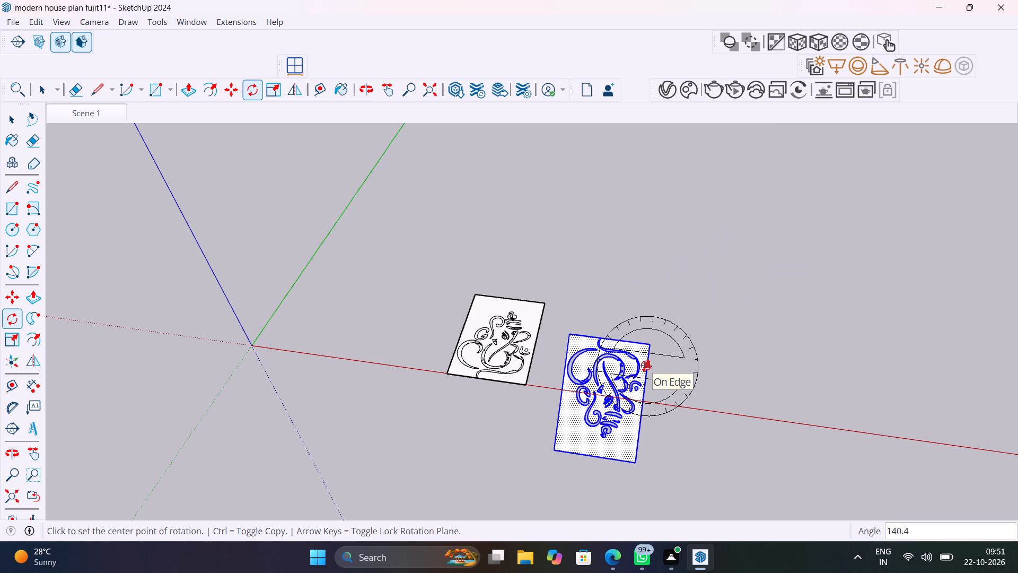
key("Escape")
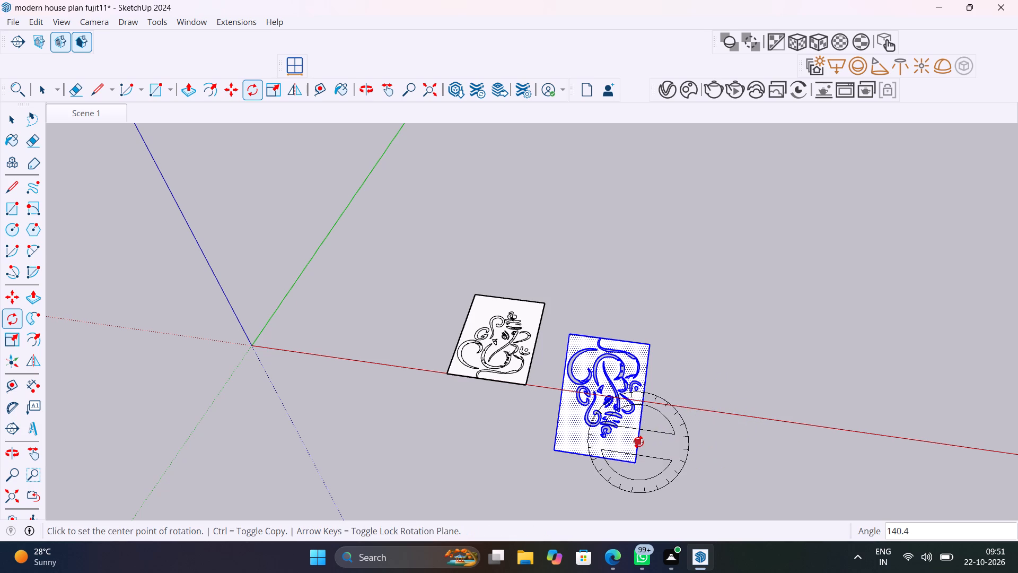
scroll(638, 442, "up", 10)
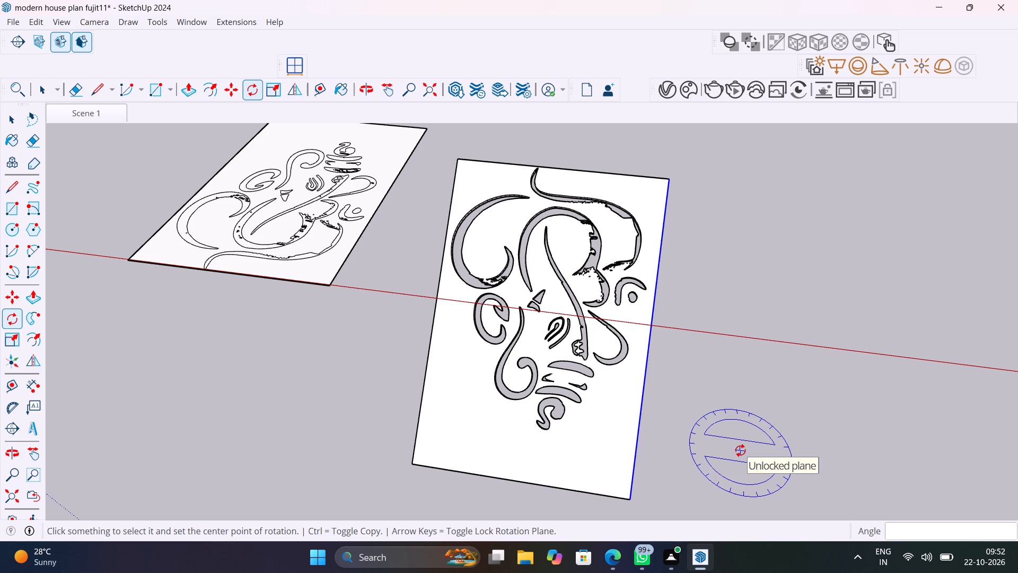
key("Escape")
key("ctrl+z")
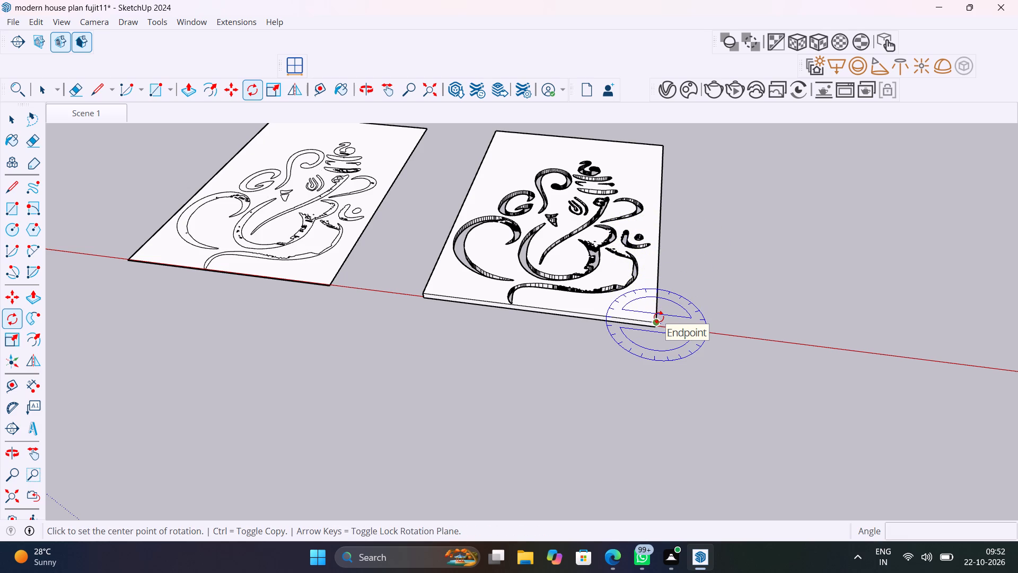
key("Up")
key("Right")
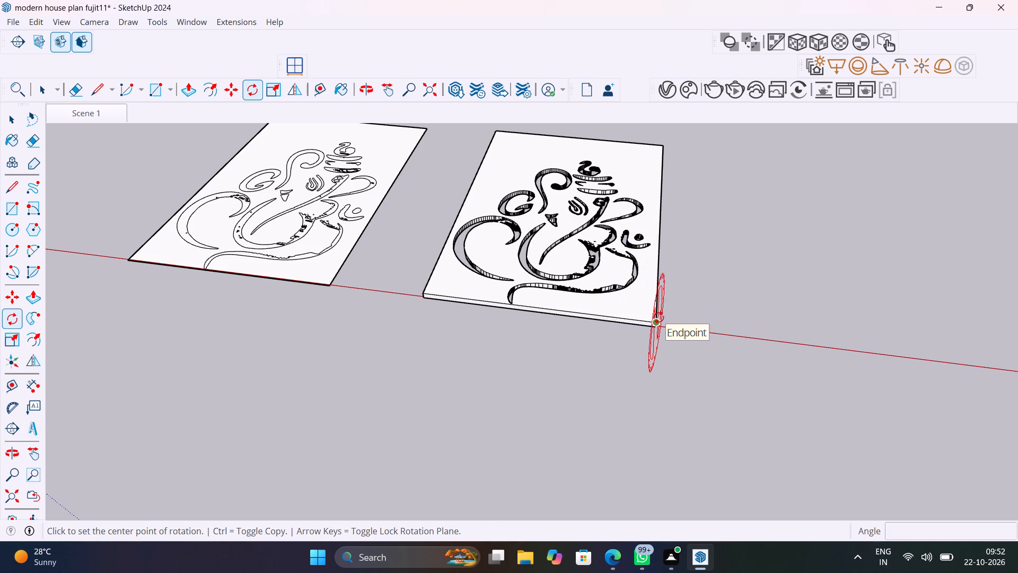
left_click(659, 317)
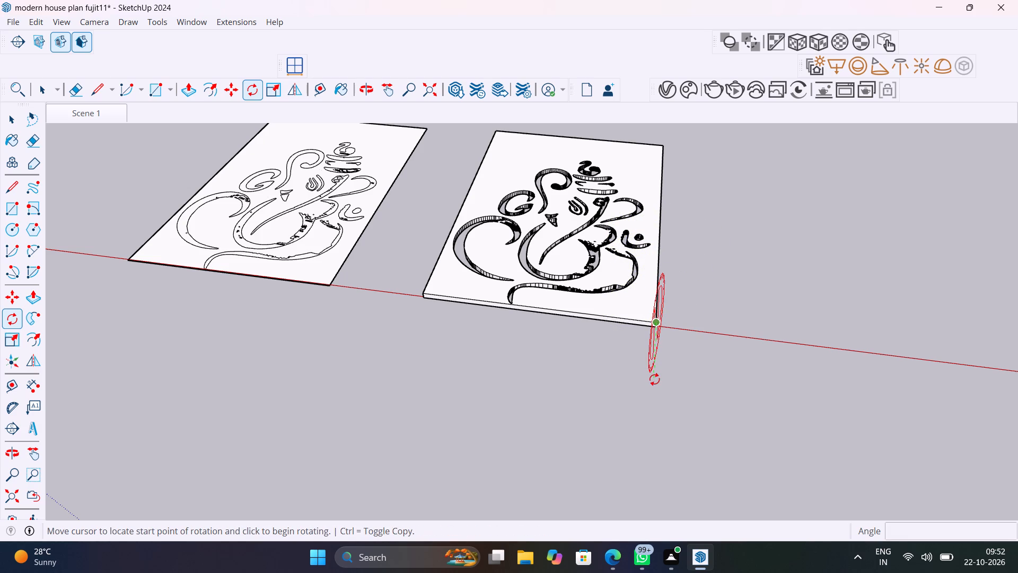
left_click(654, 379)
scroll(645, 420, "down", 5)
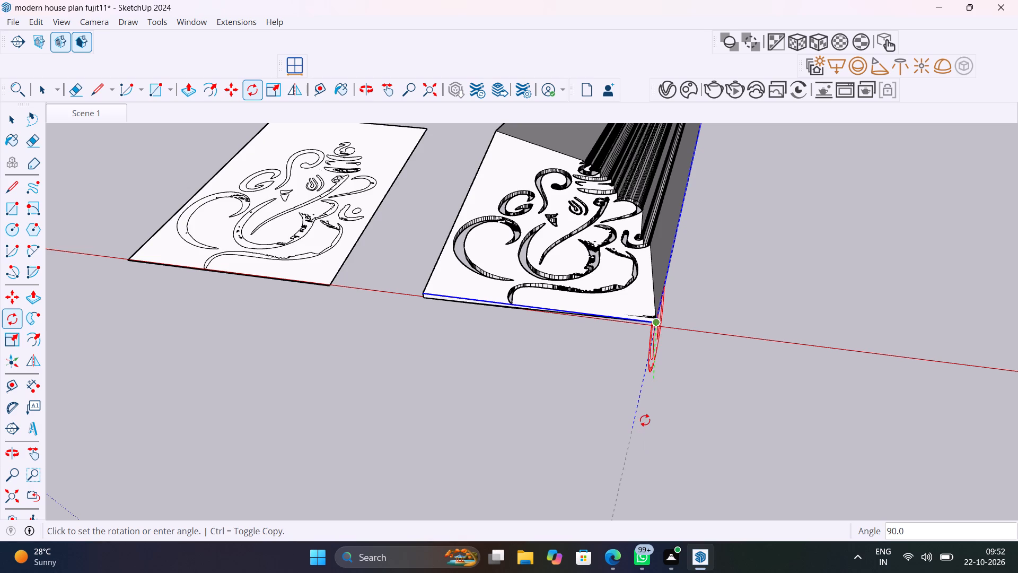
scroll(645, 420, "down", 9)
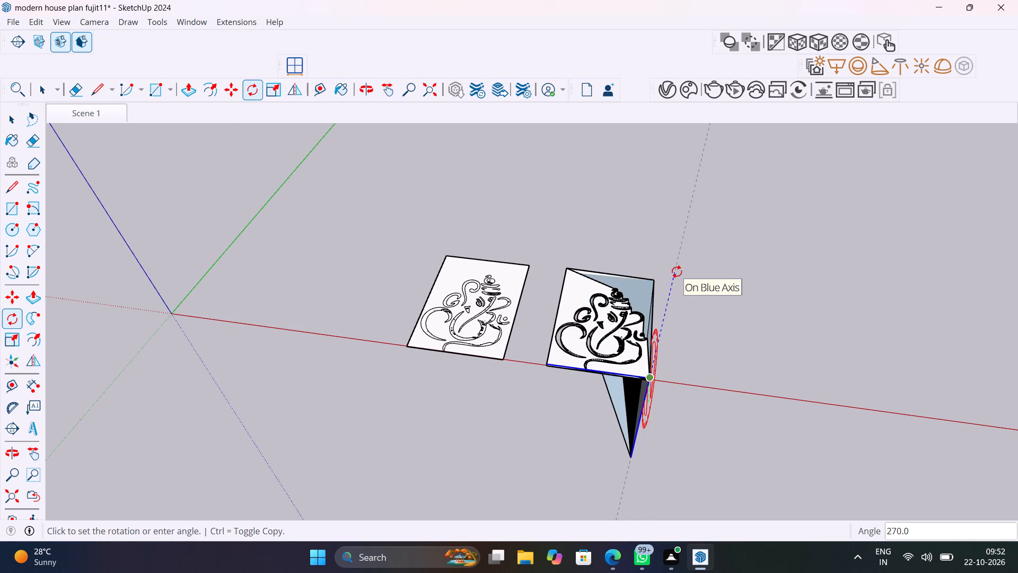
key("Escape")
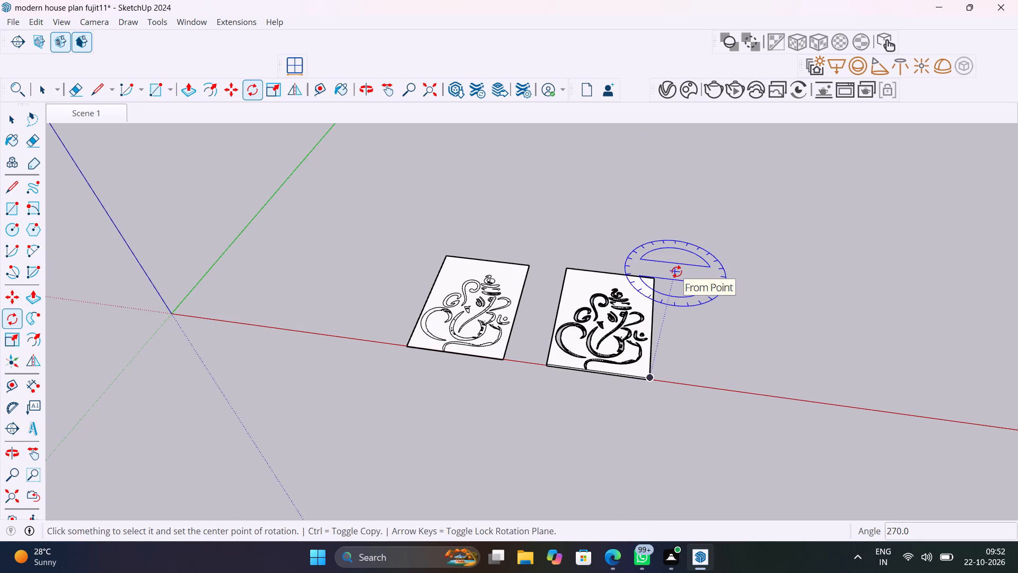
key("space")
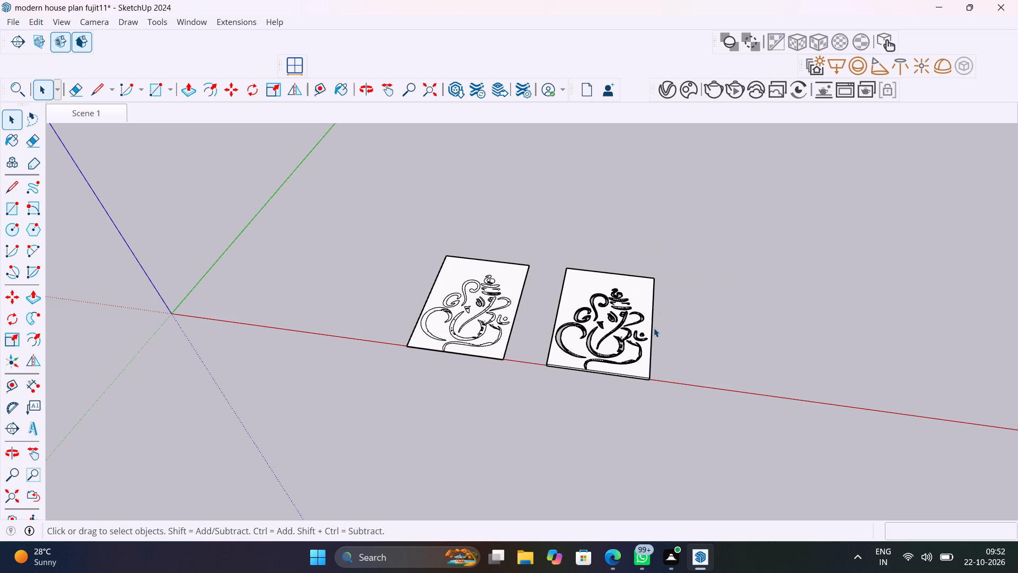
Select all connected geometry of the extruded Ganesha panel and make it a group.
left_click(647, 326)
scroll(647, 326, "up", 9)
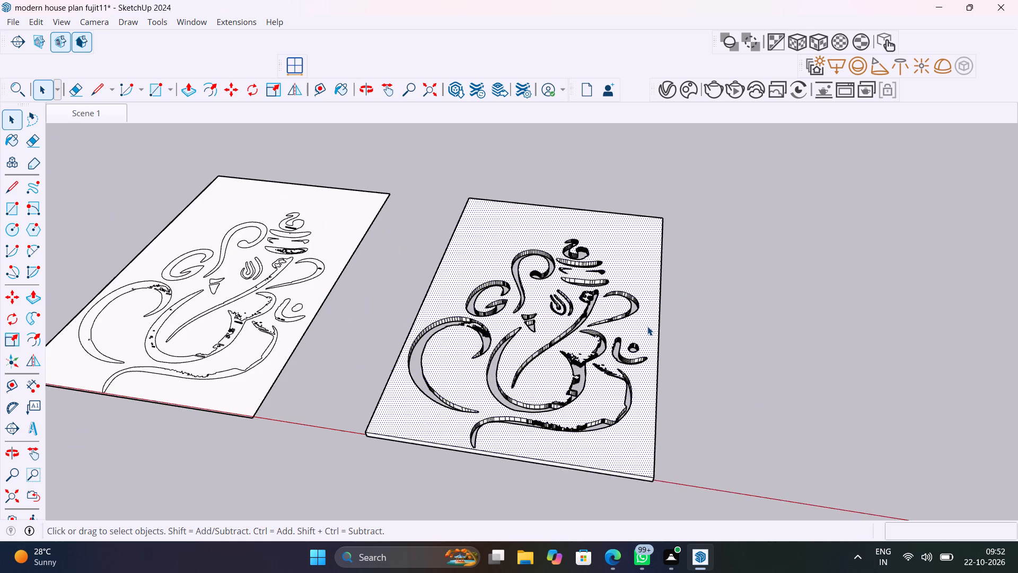
scroll(647, 326, "up", 3)
scroll(647, 327, "down", 1)
middle_click_drag(646, 327, 503, 322)
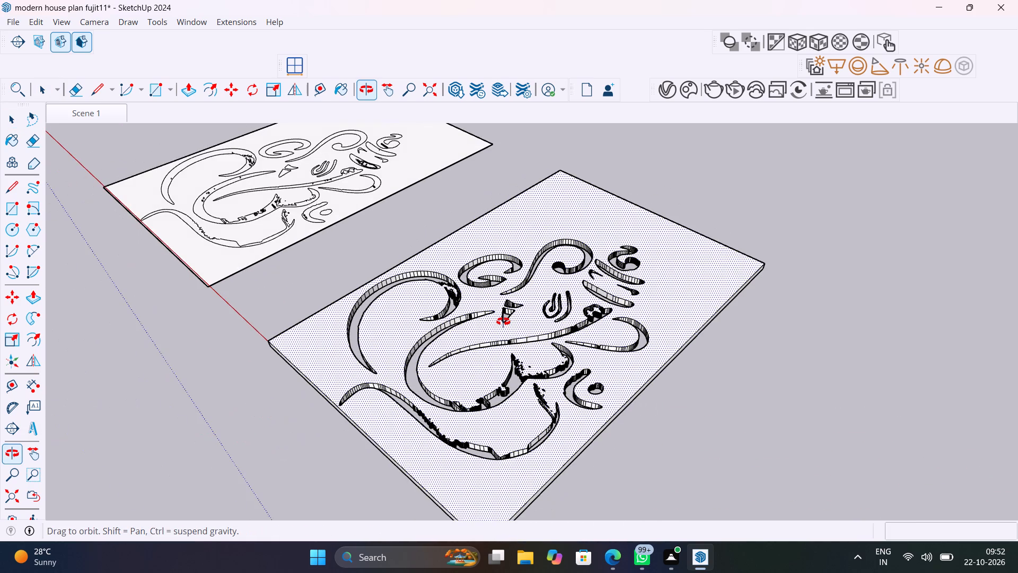
middle_click_drag(503, 322, 616, 302)
right_click(636, 291)
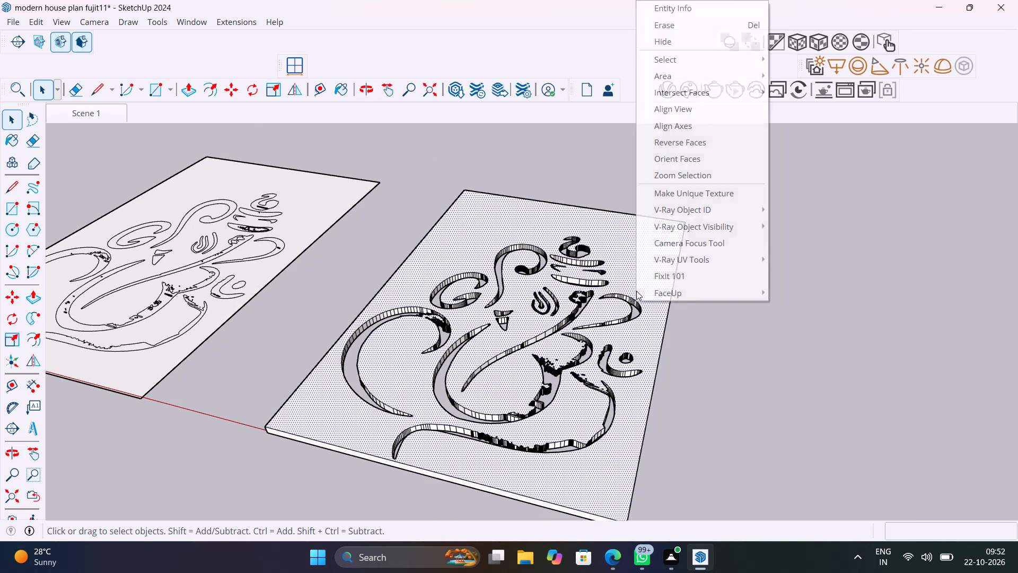
left_click(897, 257)
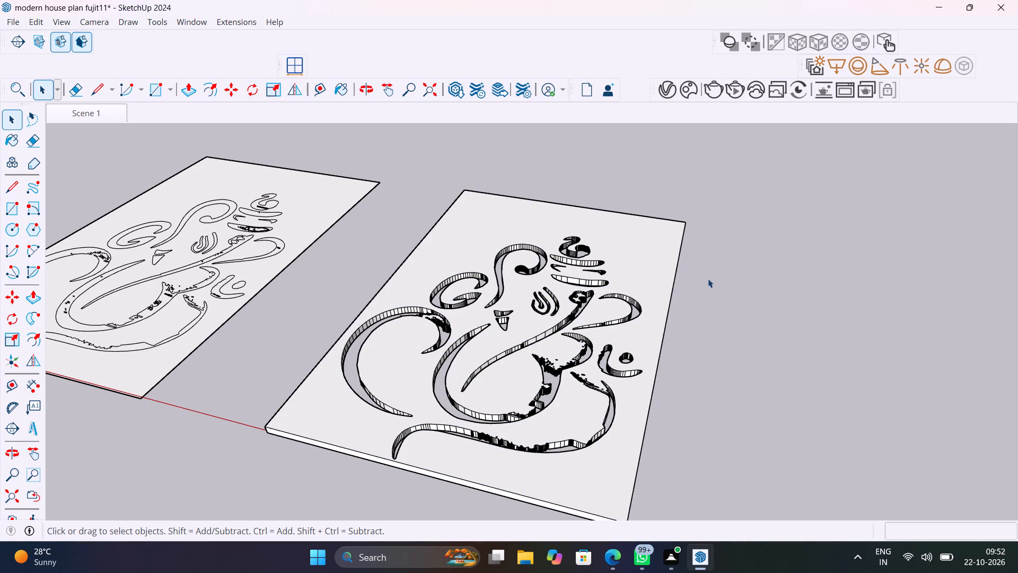
triple_click(659, 284)
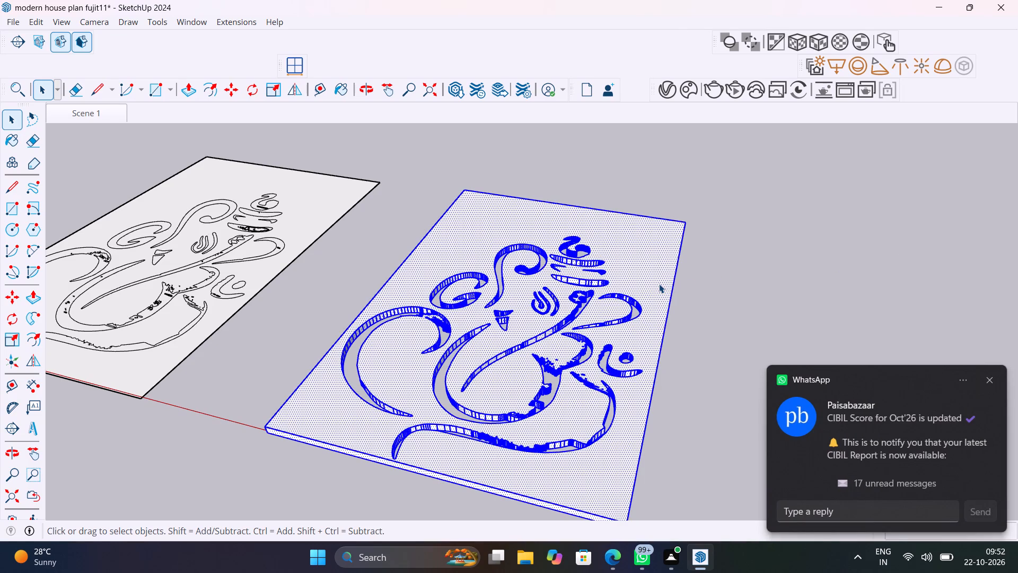
right_click(659, 284)
left_click(728, 127)
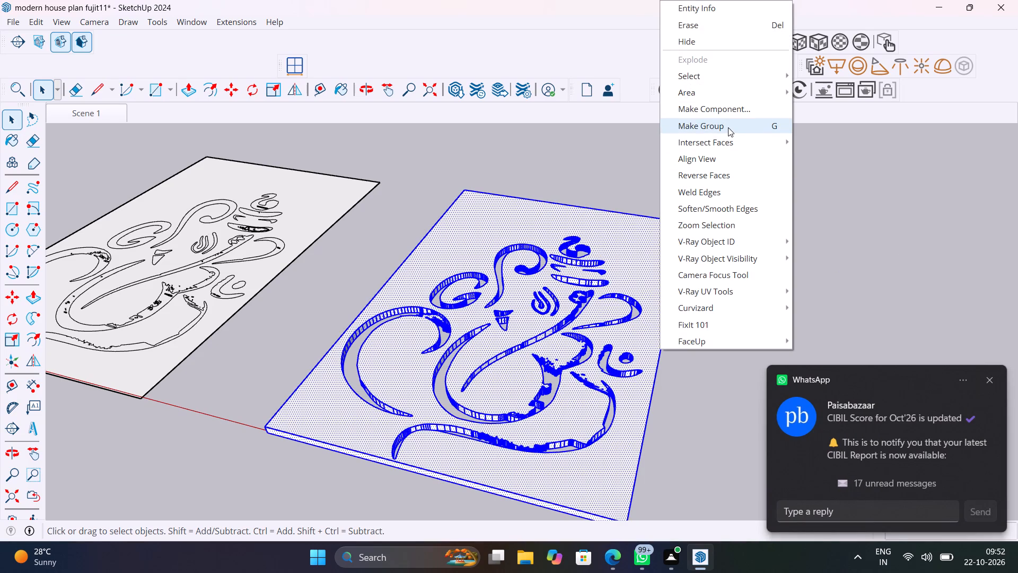
left_click(725, 245)
Rotate the Ganesha panel group 90° about the red axis, pivoting on its long side edge, to stand it upright.
scroll(725, 245, "down", 3)
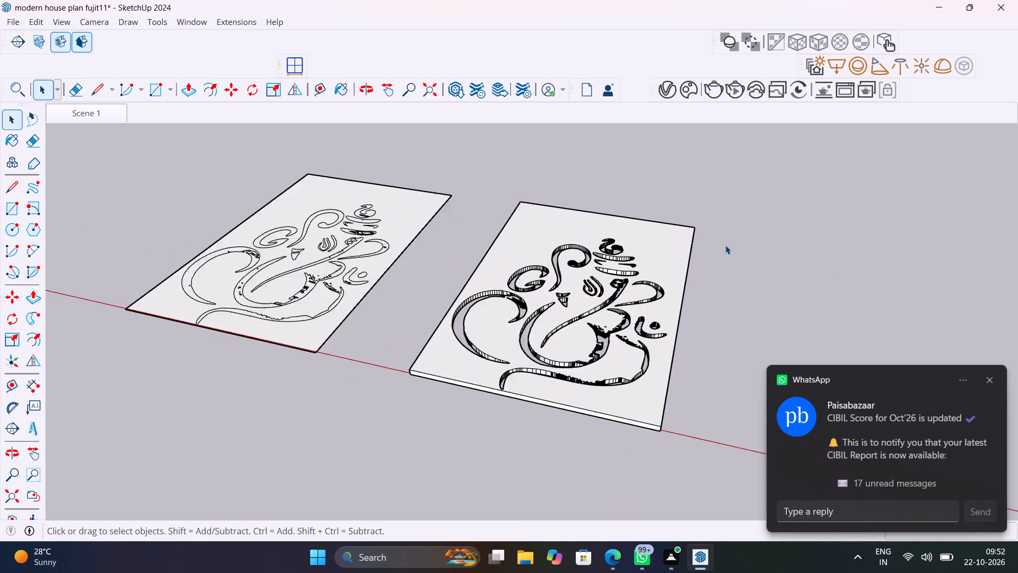
scroll(725, 245, "down", 1)
middle_click_drag(729, 297, 756, 274)
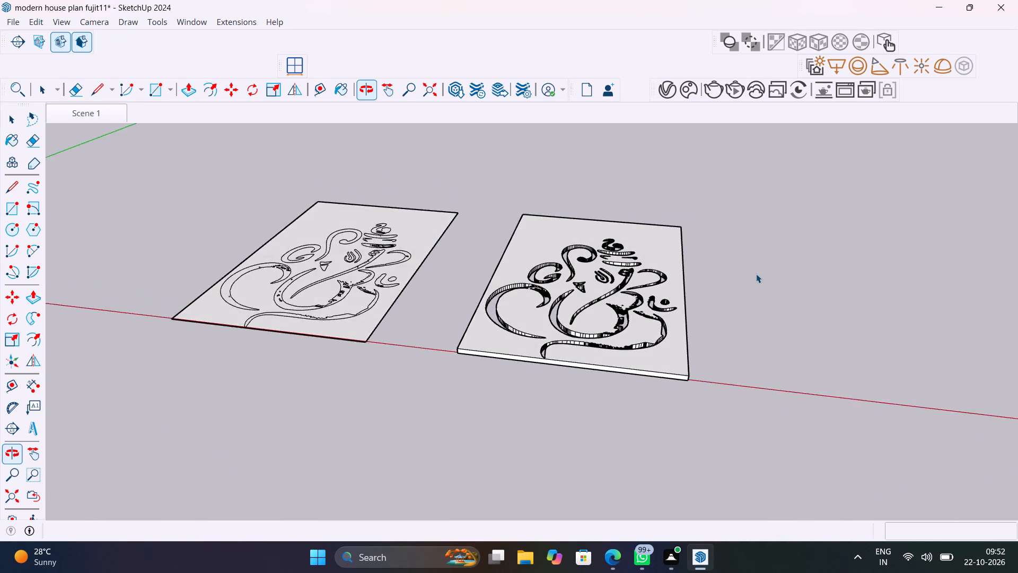
scroll(756, 274, "up", 1)
left_click(679, 265)
left_click(671, 283)
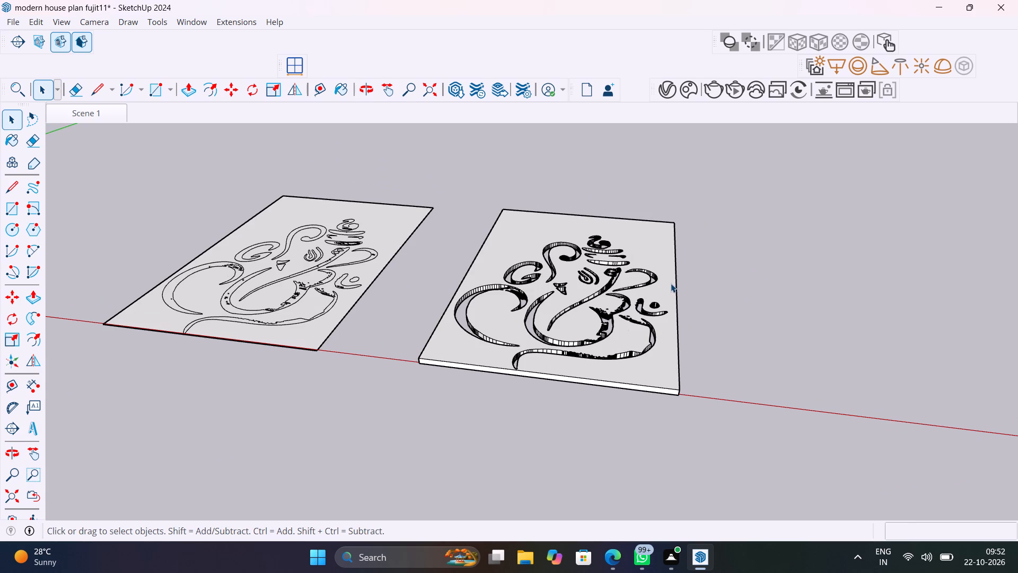
key("q")
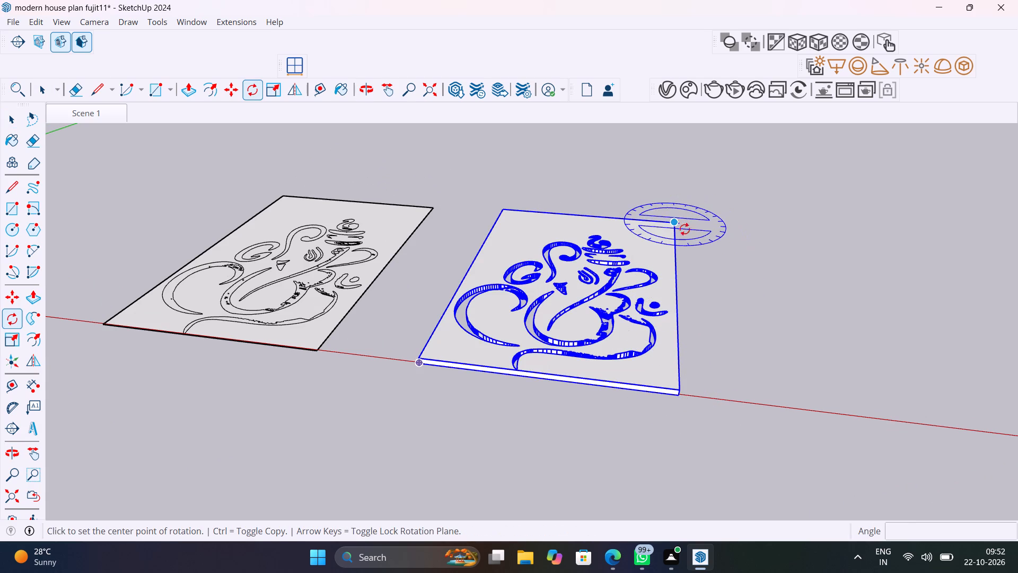
middle_click_drag(660, 258, 407, 238)
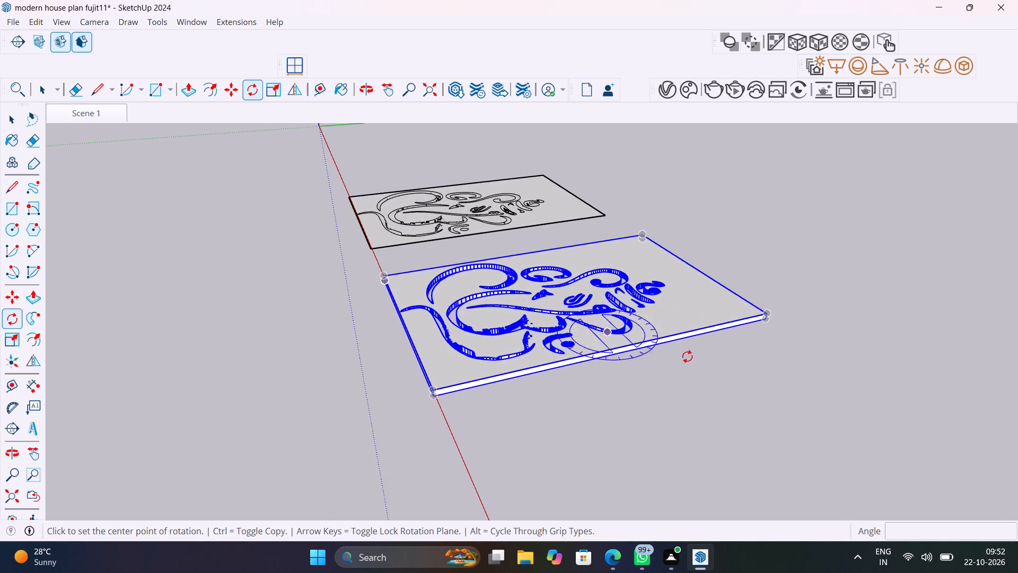
left_click(635, 354)
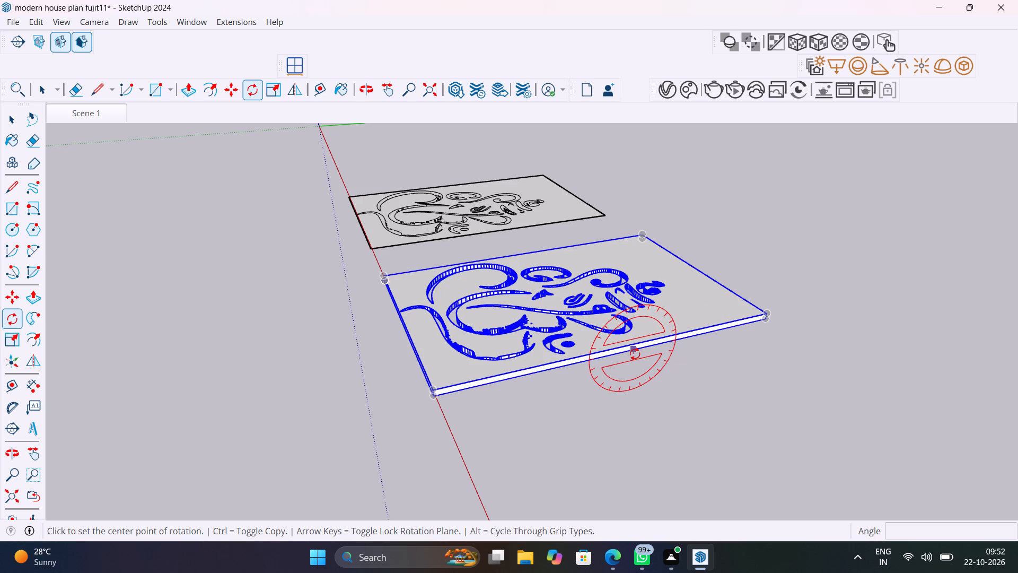
left_click(439, 404)
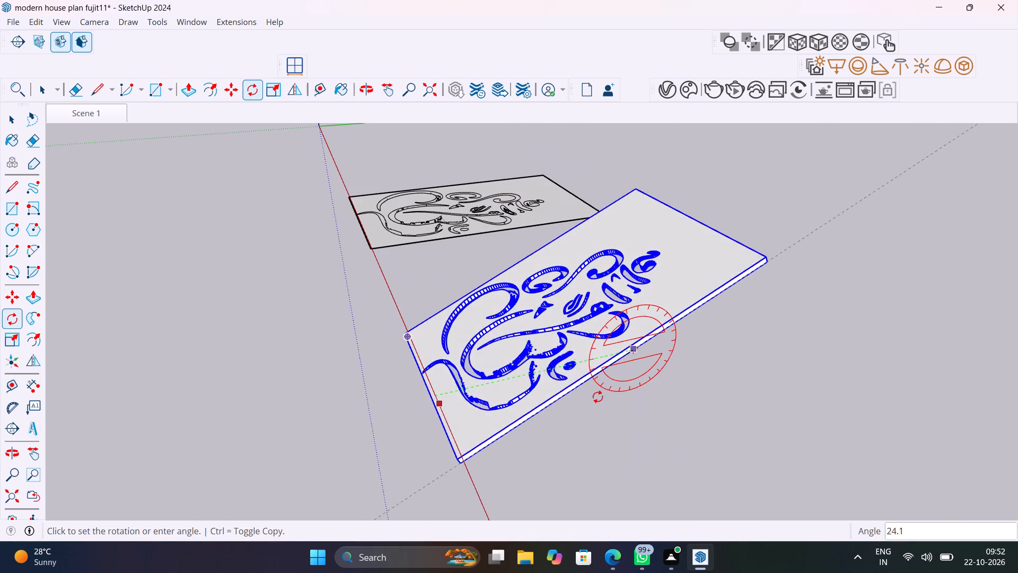
type("90")
key("Return")
key("space")
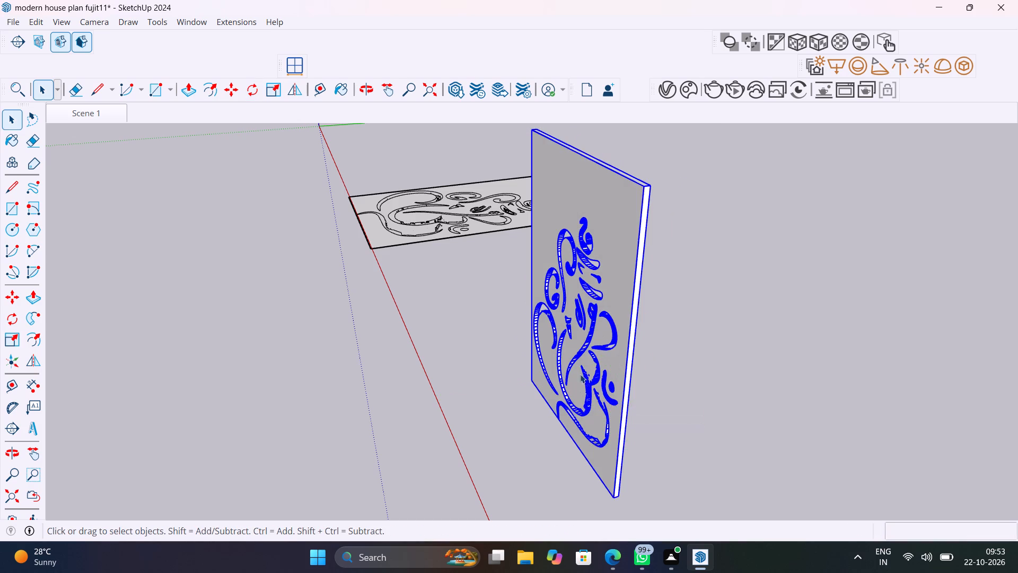
left_click(411, 376)
Move the upright Ganesha panel group by its bottom corner about 54' 2" onto the stone-clad column at the upper floor's front corner.
scroll(515, 389, "down", 1)
middle_click_drag(515, 389, 876, 344)
left_click(629, 195)
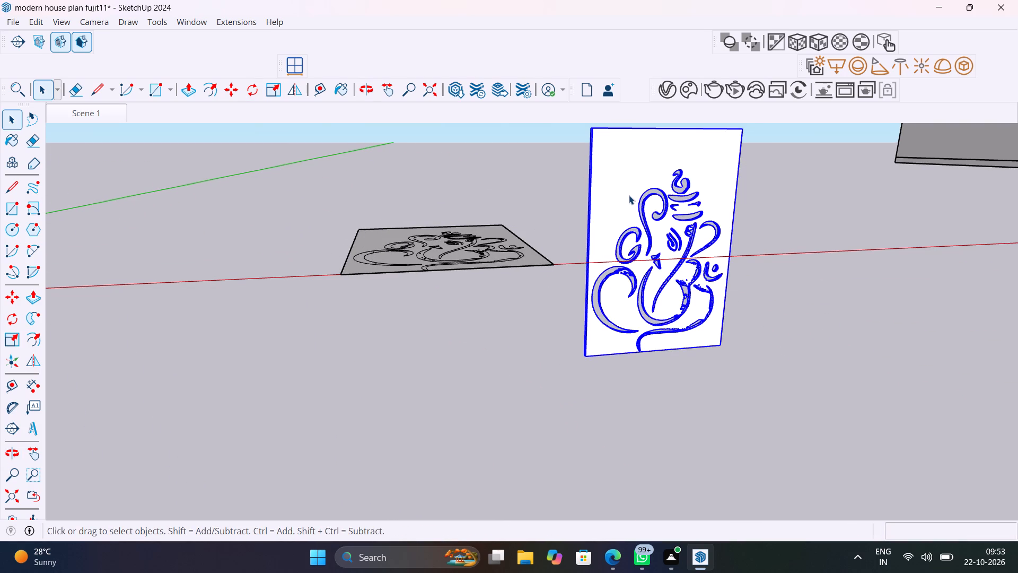
key("m")
left_click(587, 353)
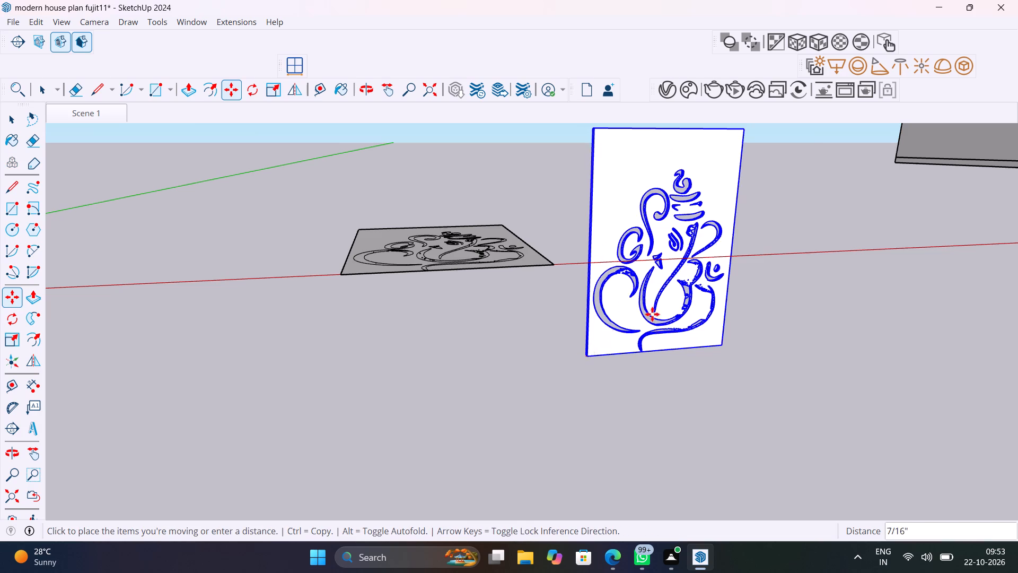
scroll(840, 246, "down", 15)
scroll(840, 247, "down", 7)
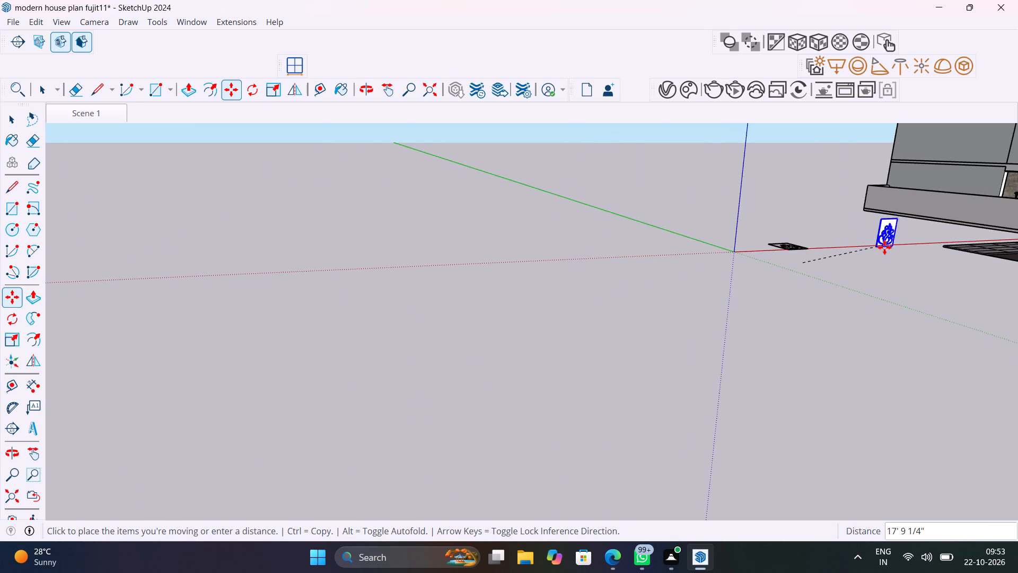
middle_click_drag(881, 245, 393, 470, "shift")
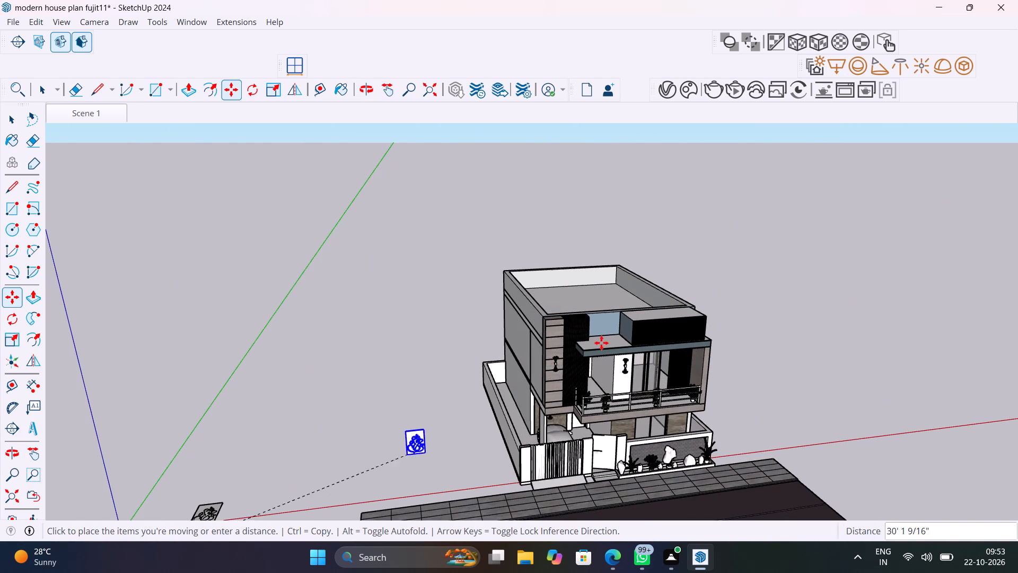
scroll(572, 345, "up", 20)
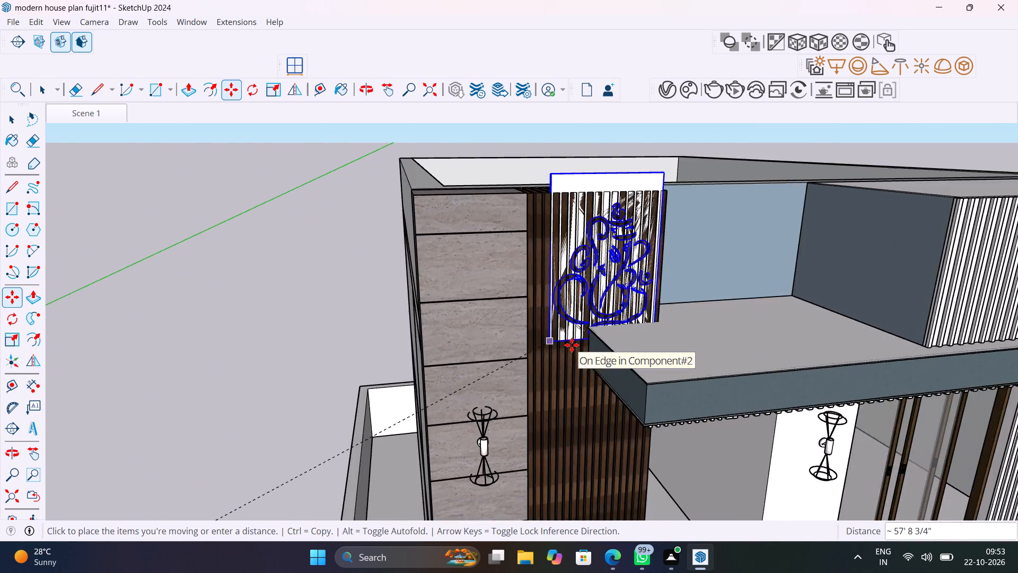
scroll(572, 345, "up", 2)
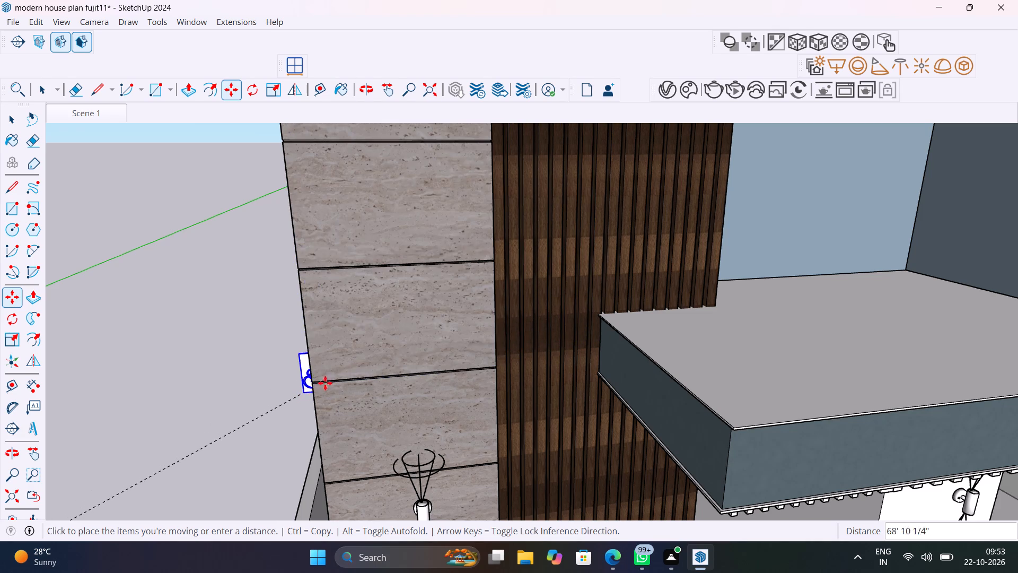
scroll(348, 369, "up", 1)
middle_click_drag(348, 369, 666, 398)
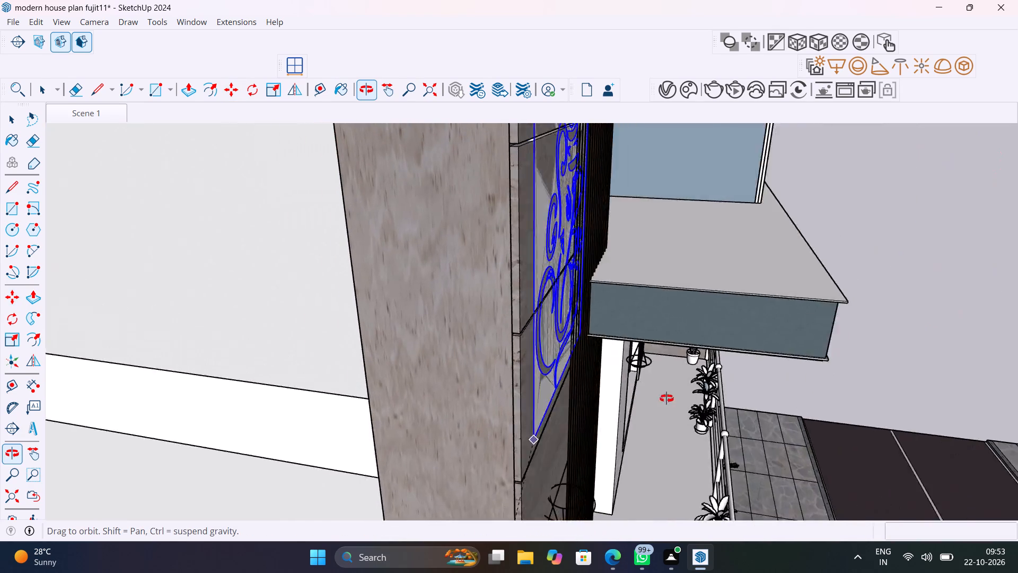
middle_click_drag(666, 398, 577, 396)
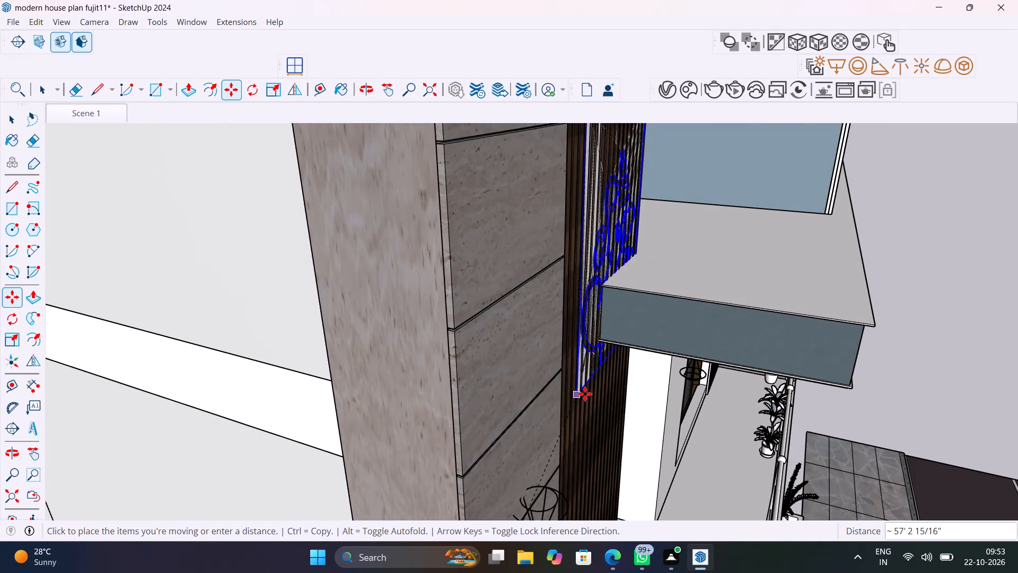
scroll(523, 393, "down", 12)
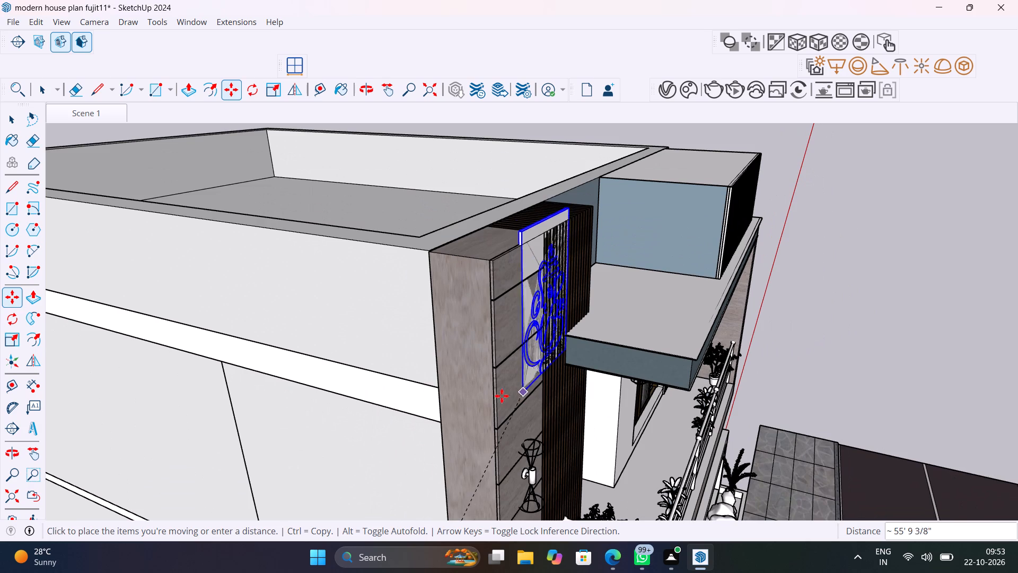
left_click(507, 435)
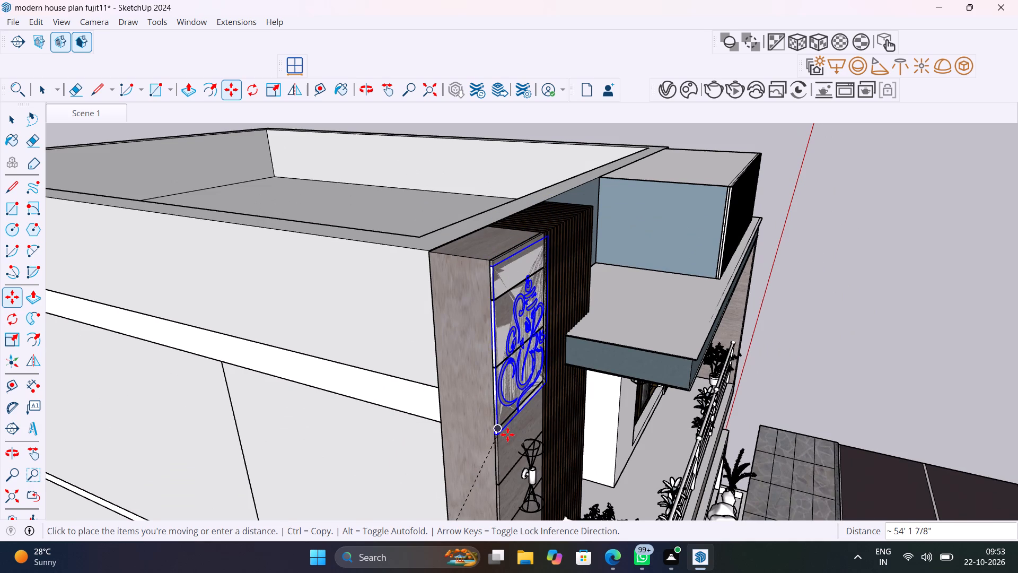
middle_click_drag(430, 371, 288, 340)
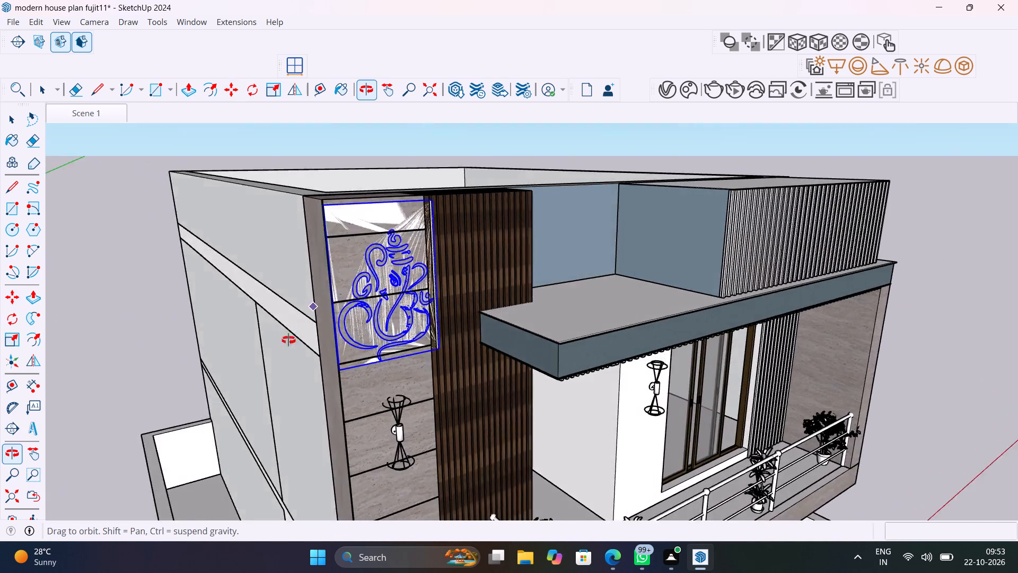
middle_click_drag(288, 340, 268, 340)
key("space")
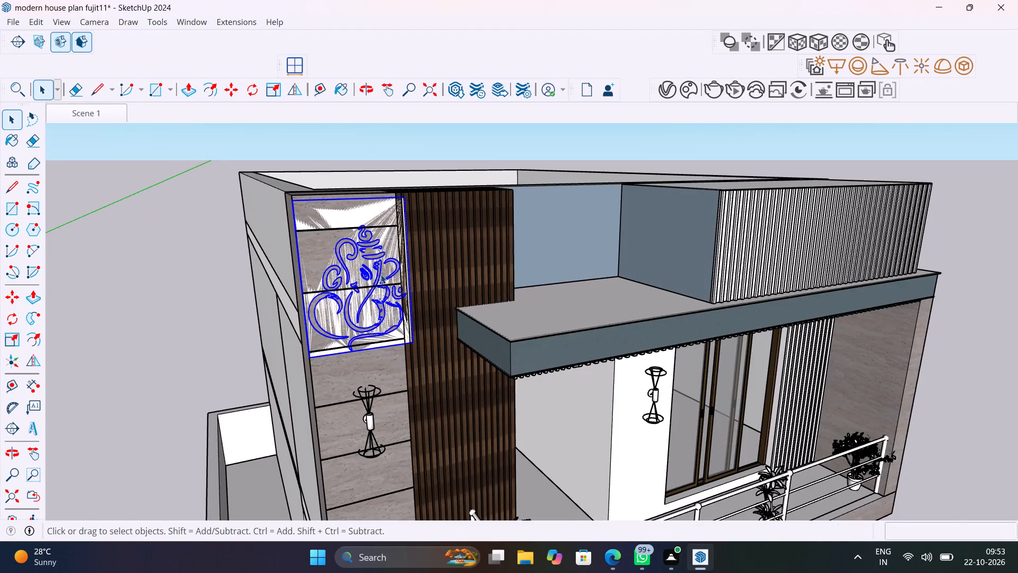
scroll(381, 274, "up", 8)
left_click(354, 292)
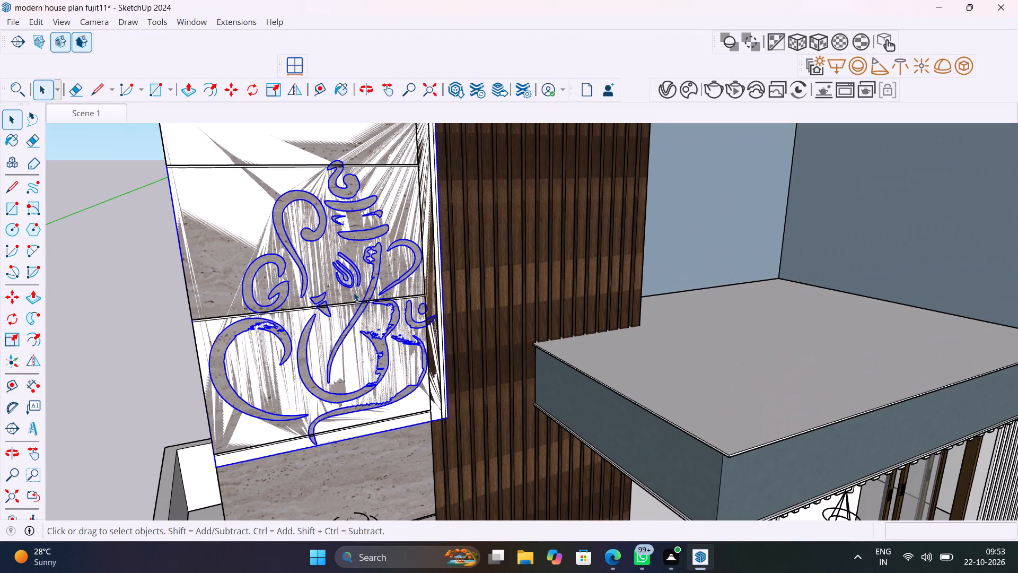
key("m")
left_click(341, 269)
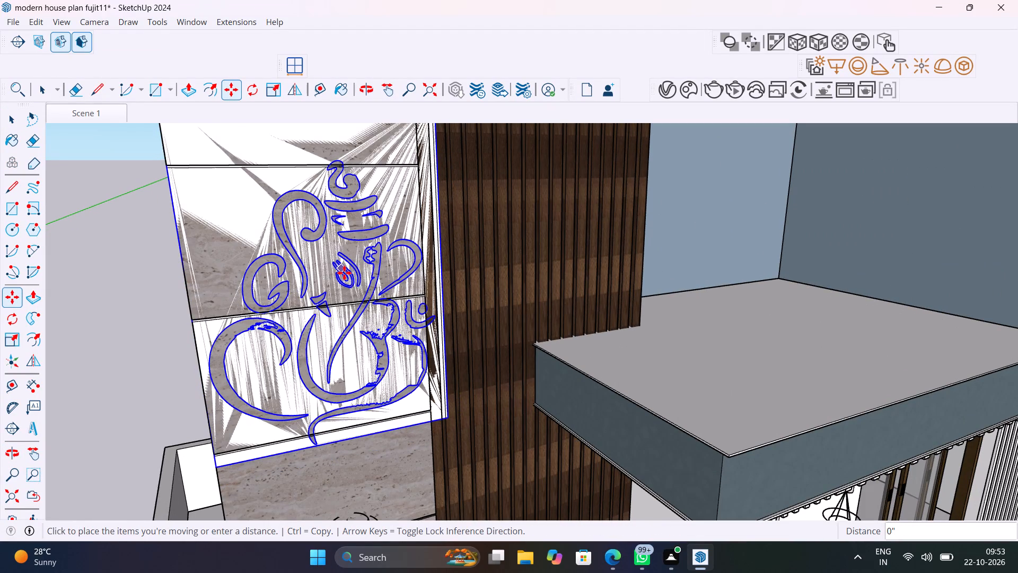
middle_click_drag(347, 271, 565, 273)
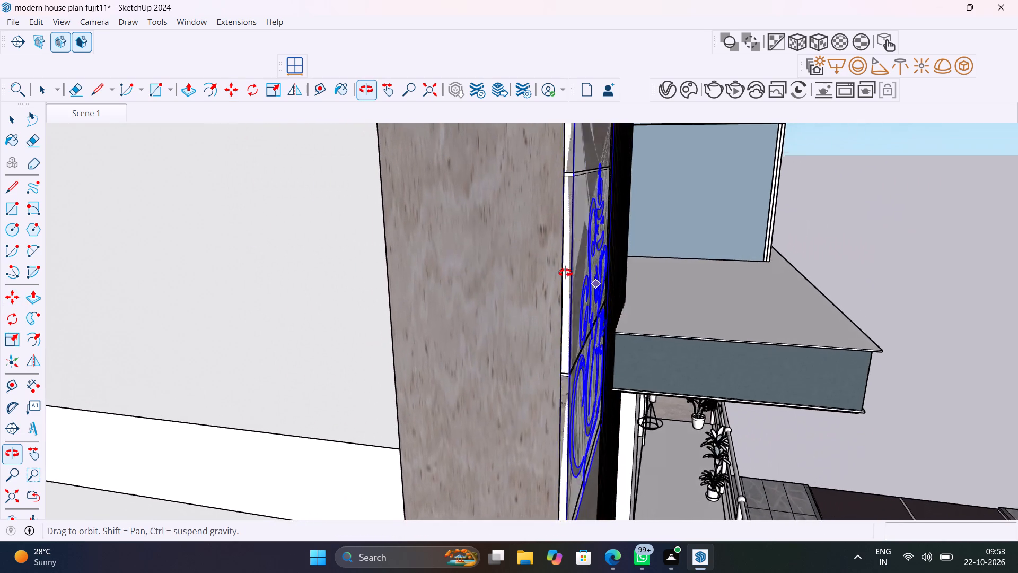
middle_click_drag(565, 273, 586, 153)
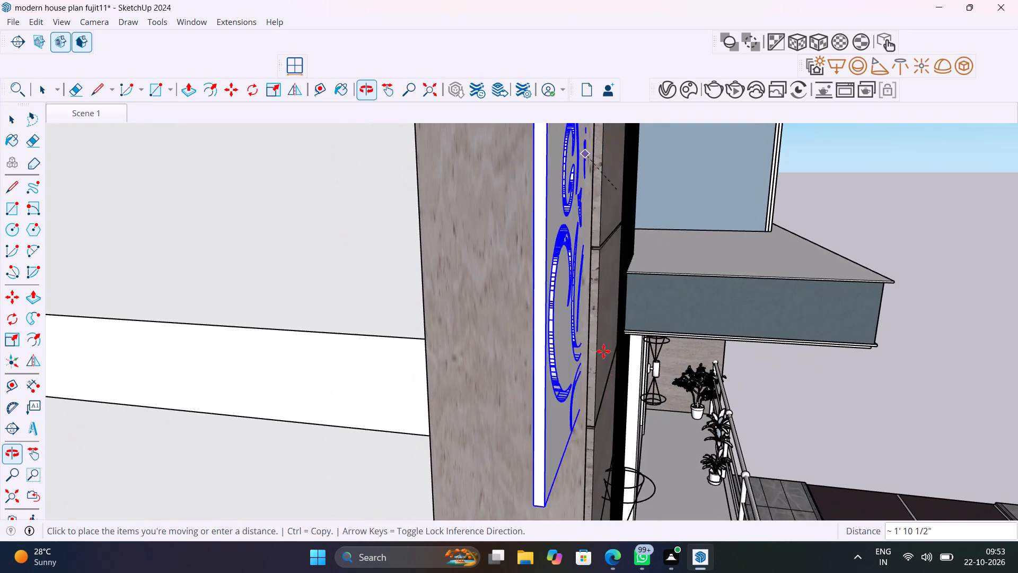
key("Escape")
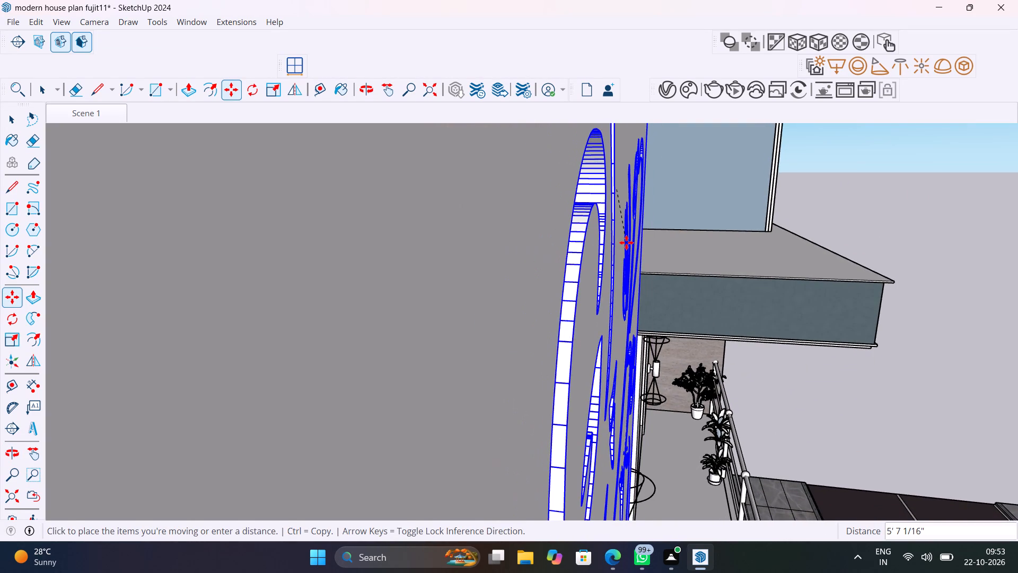
Scale the Ganesha panel uniformly to 0.88 from its top corner beside the wood slats.
scroll(596, 249, "down", 5)
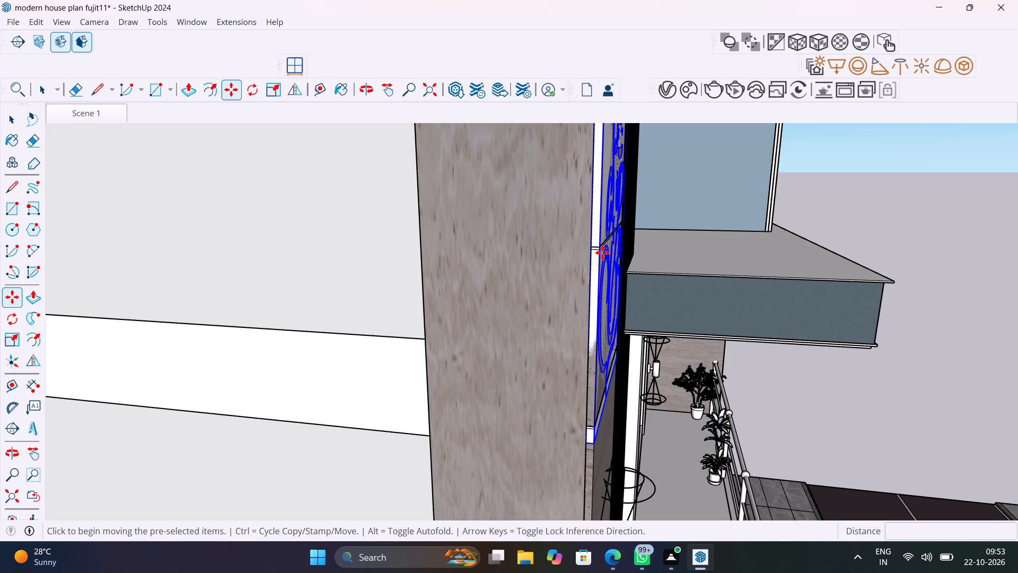
middle_click_drag(615, 288, 572, 303)
middle_click_drag(572, 303, 558, 302)
scroll(606, 296, "down", 7)
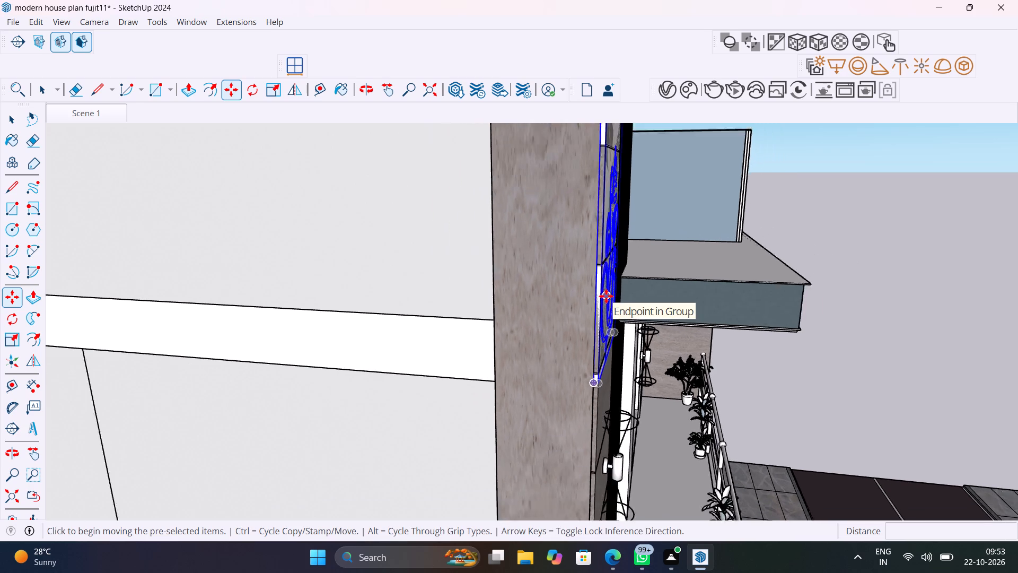
scroll(606, 296, "down", 6)
middle_click_drag(626, 310, 475, 306)
scroll(625, 311, "down", 1)
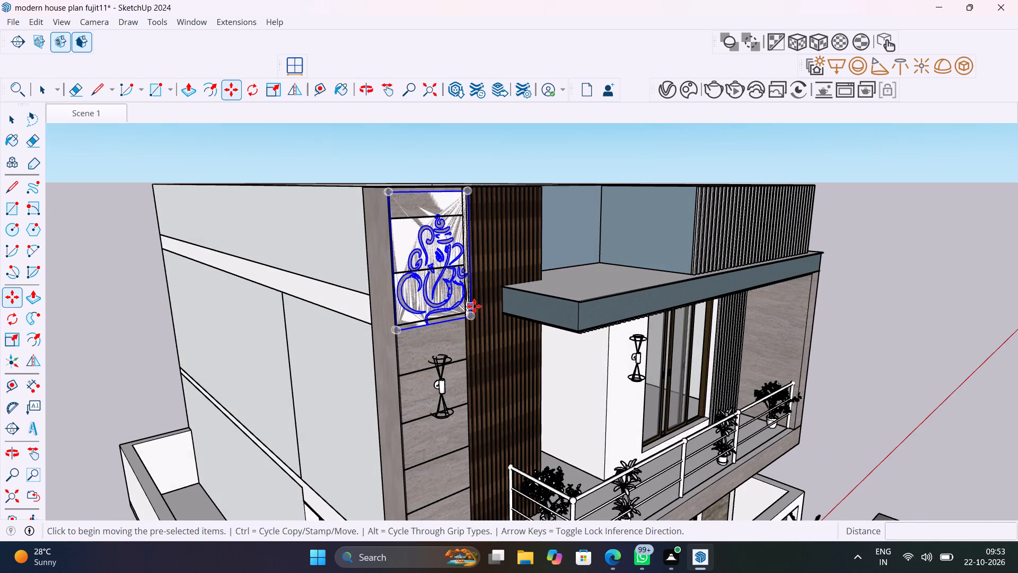
key("space")
scroll(438, 268, "up", 3)
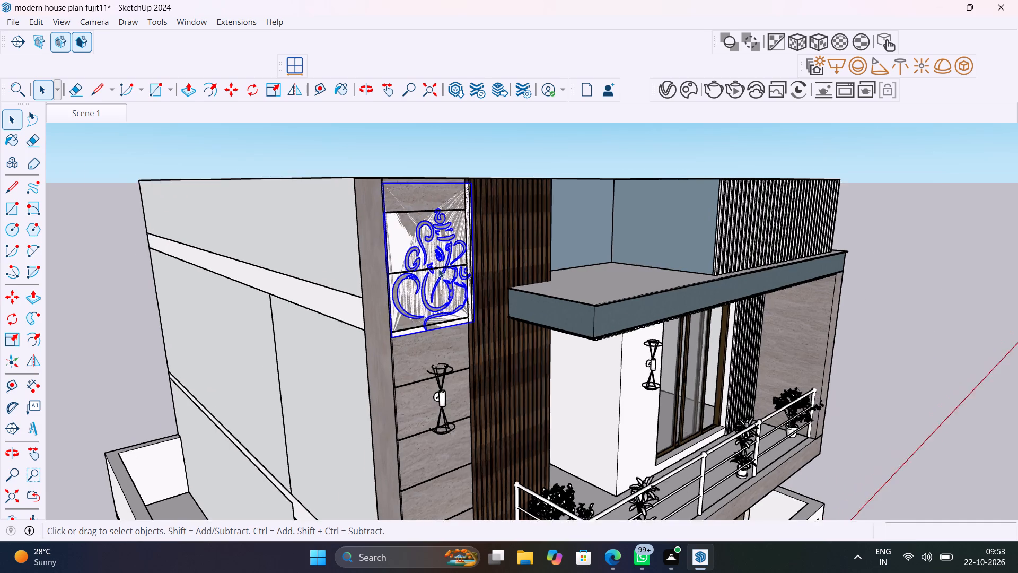
scroll(438, 268, "up", 2)
middle_click_drag(467, 268, 382, 271)
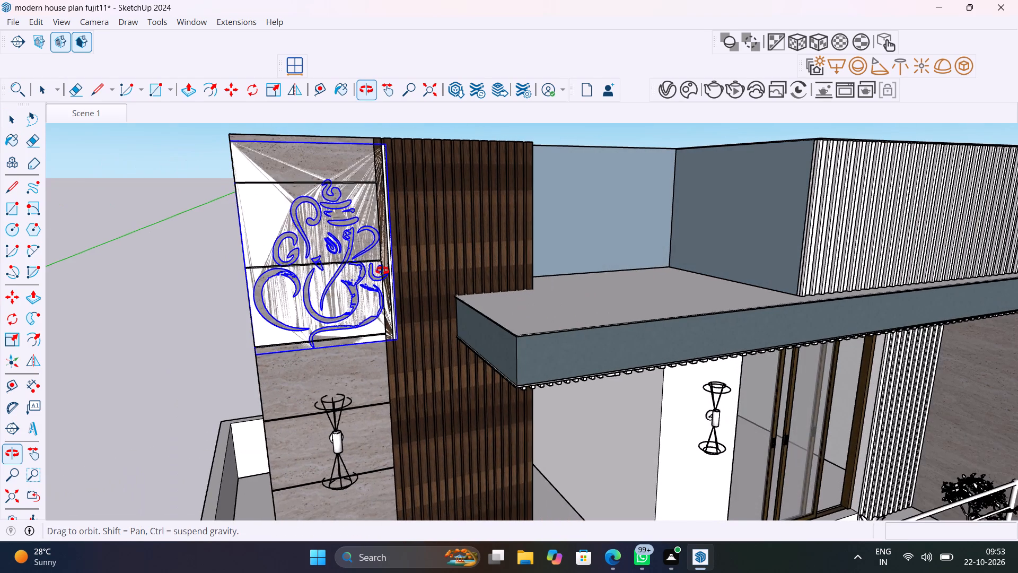
middle_click_drag(382, 271, 369, 372)
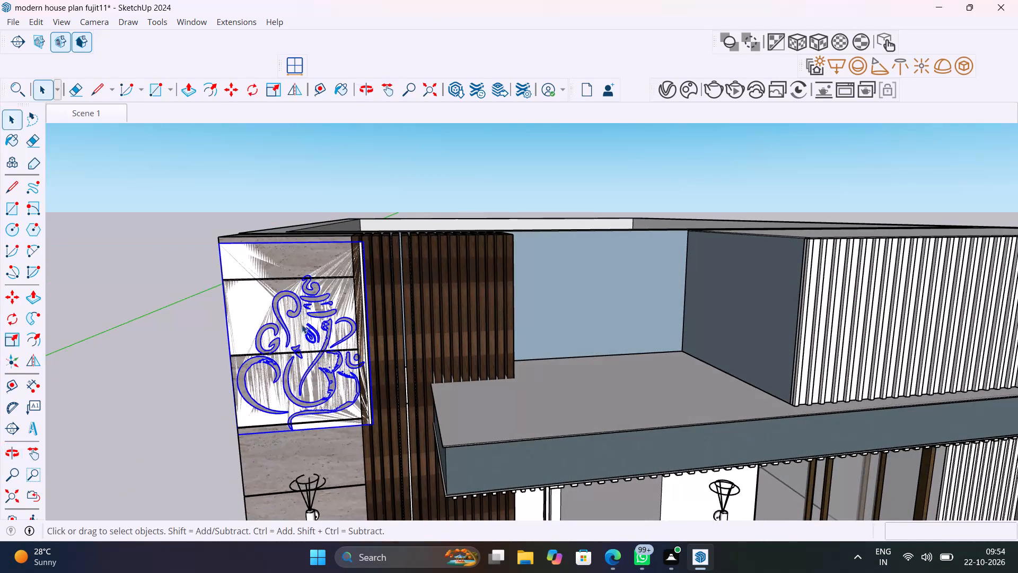
scroll(302, 323, "up", 5)
key("s")
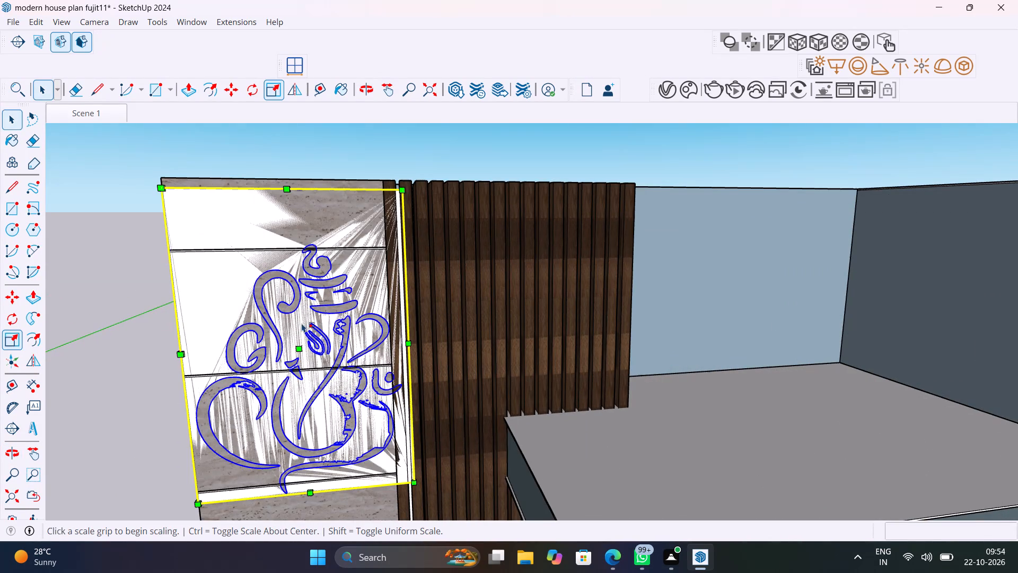
left_click(405, 186)
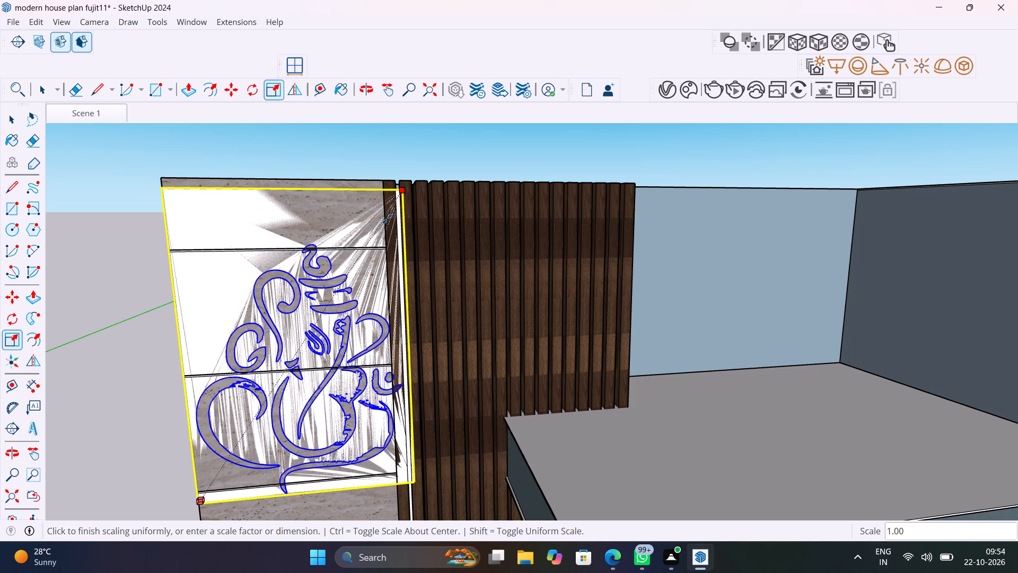
left_click(376, 230)
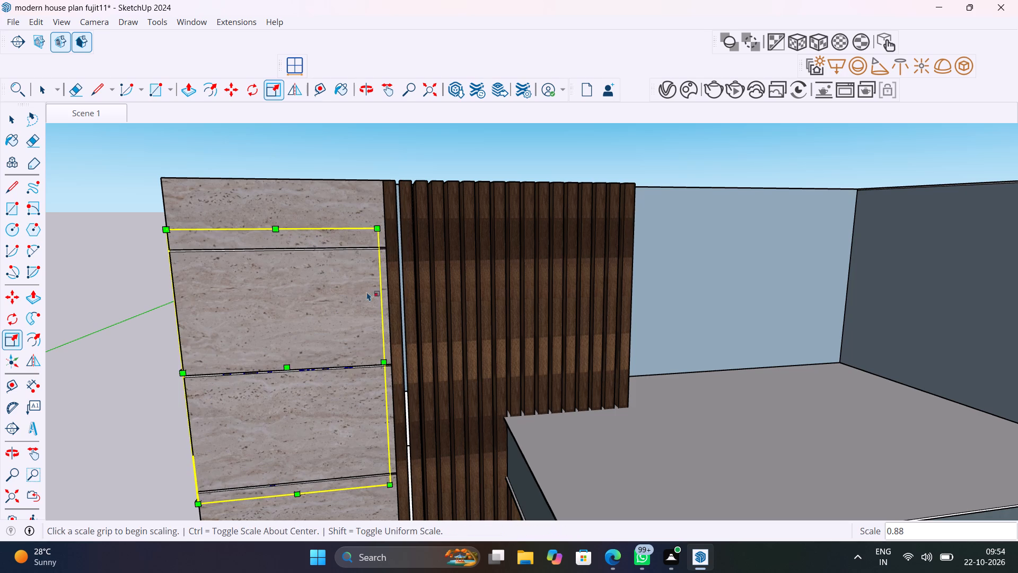
Move the scaled Ganesha panel about 1' 11 5/8" clear of the stone cladding so it sits in front of the facade.
key("m")
left_click(291, 327)
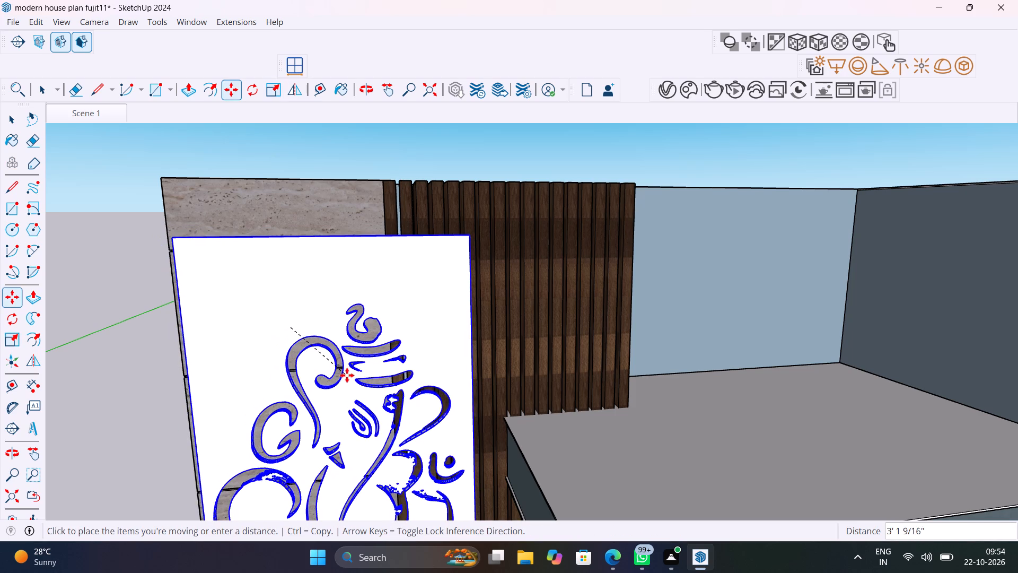
left_click(349, 350)
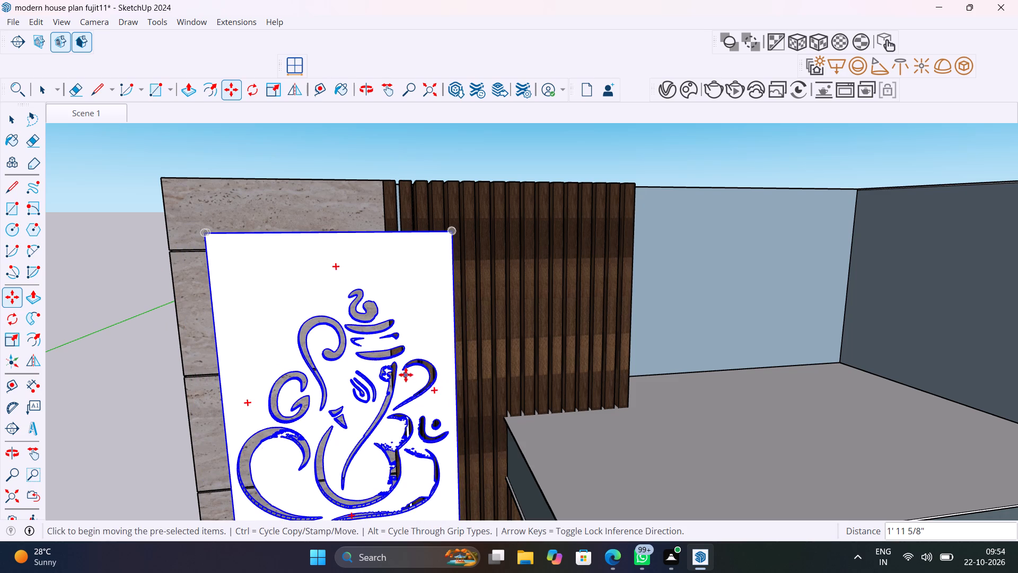
Move the Ganesha panel by its top outer corner about 2' 9/16" onto the outer edge of the stone cladding, below the top joint.
middle_click_drag(406, 375, 756, 368)
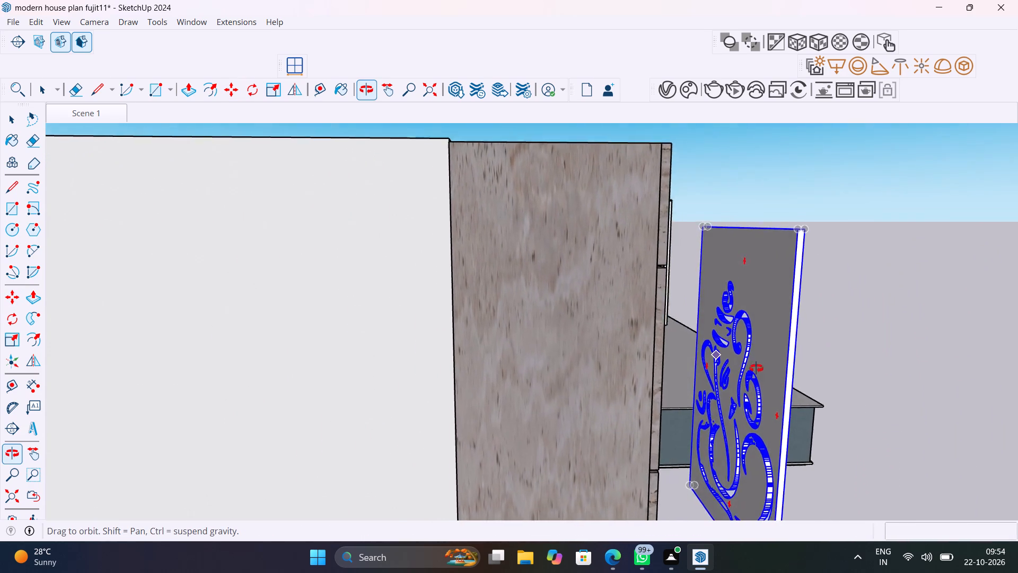
middle_click_drag(756, 368, 508, 326)
key("space")
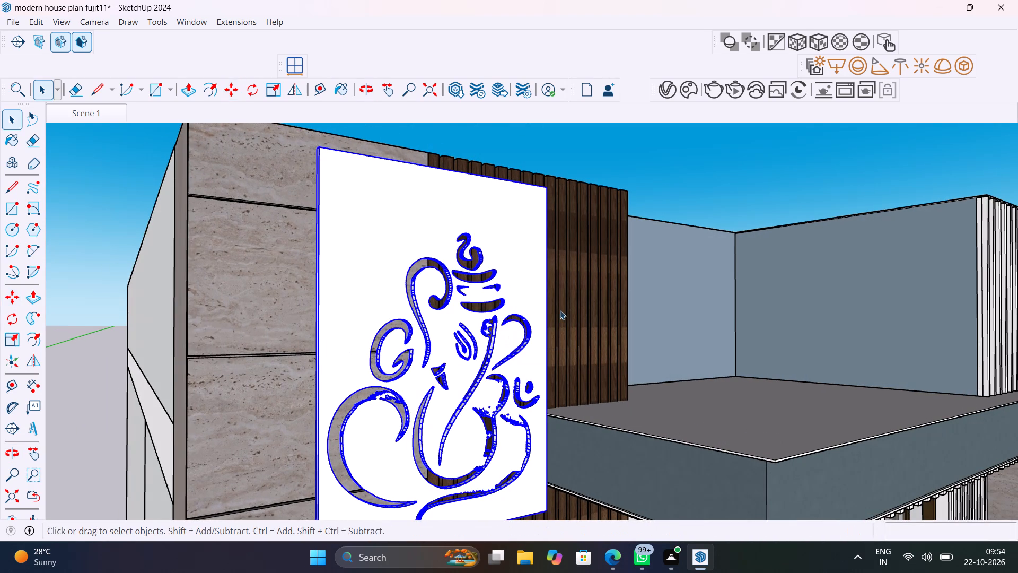
middle_click(520, 338, "shift")
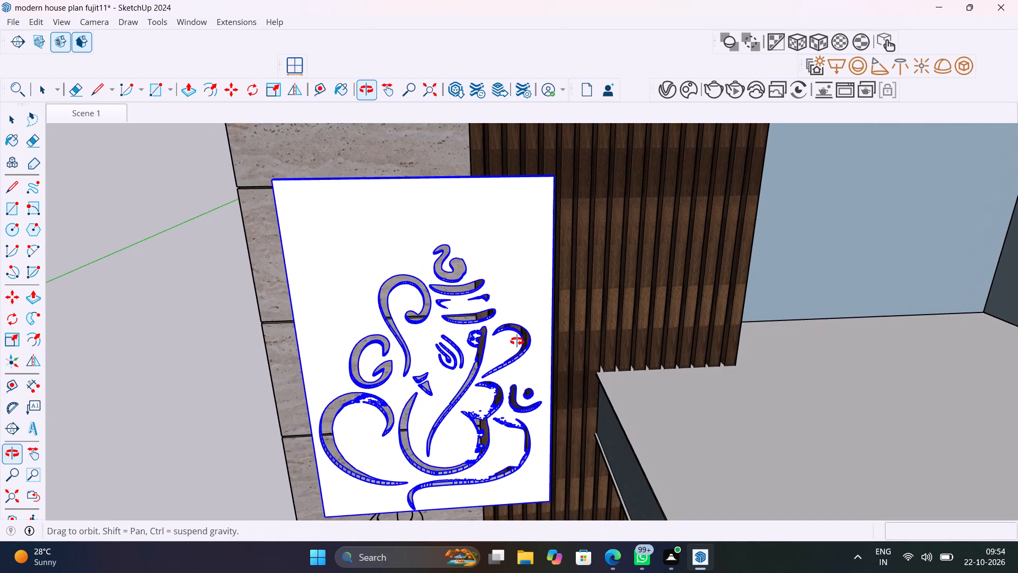
middle_click_drag(533, 334, 640, 323)
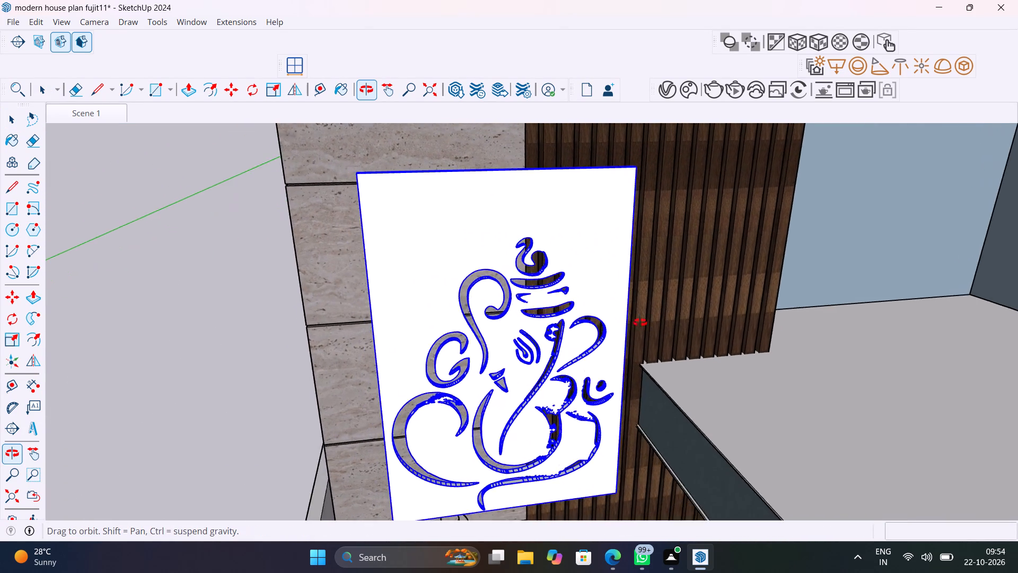
middle_click_drag(640, 323, 788, 309)
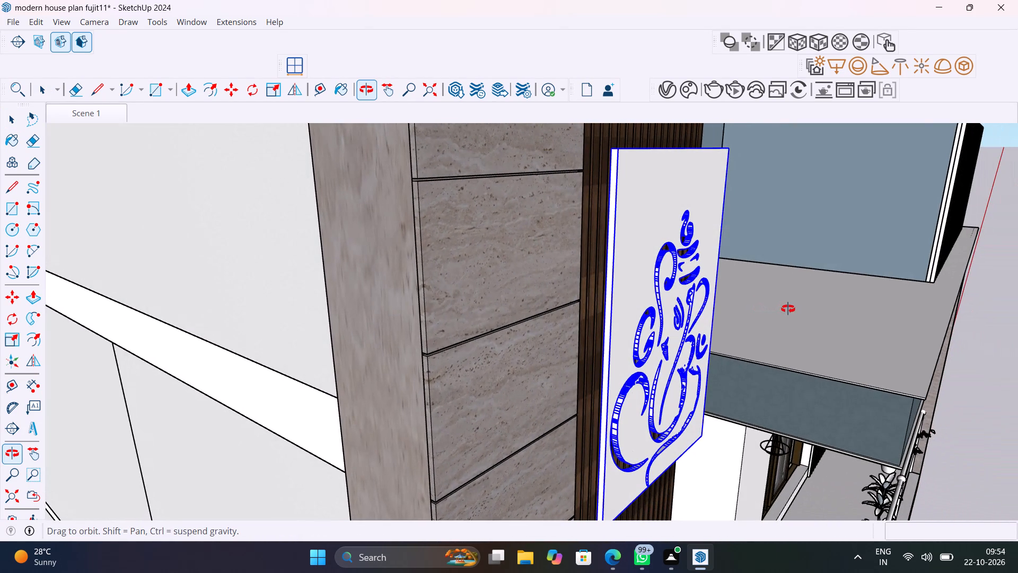
middle_click_drag(788, 309, 665, 310)
key("m")
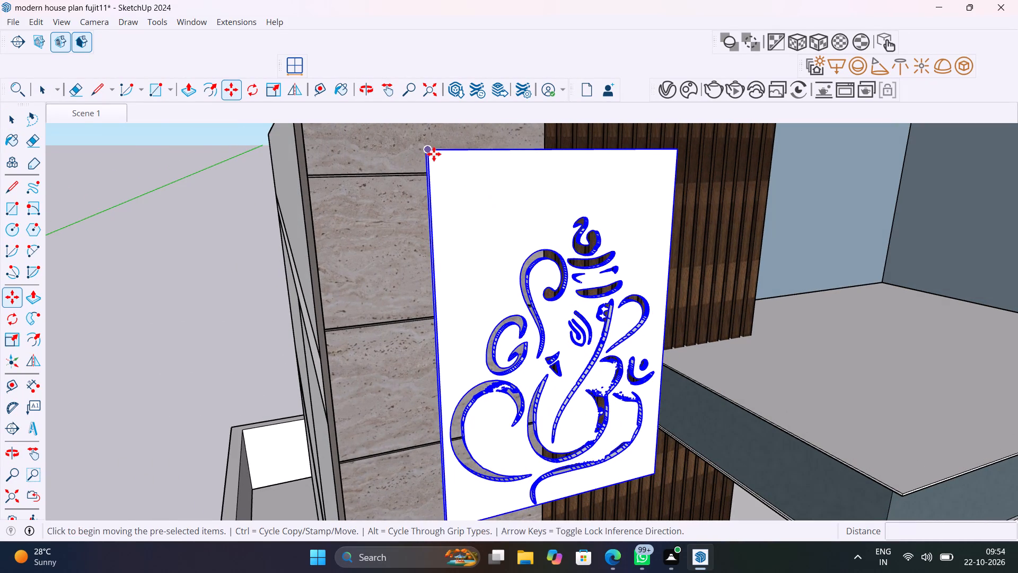
left_click(429, 155)
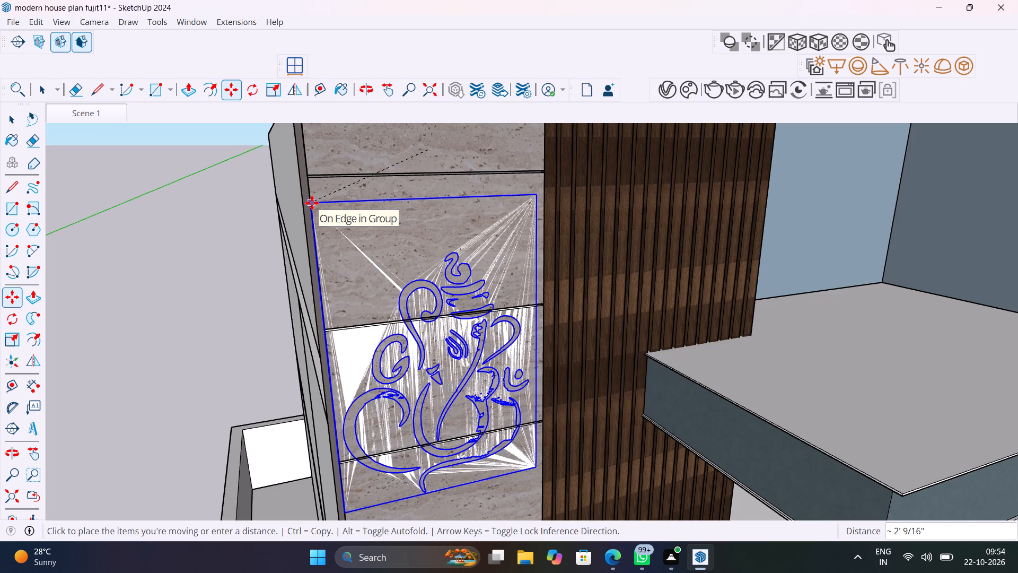
left_click(314, 203)
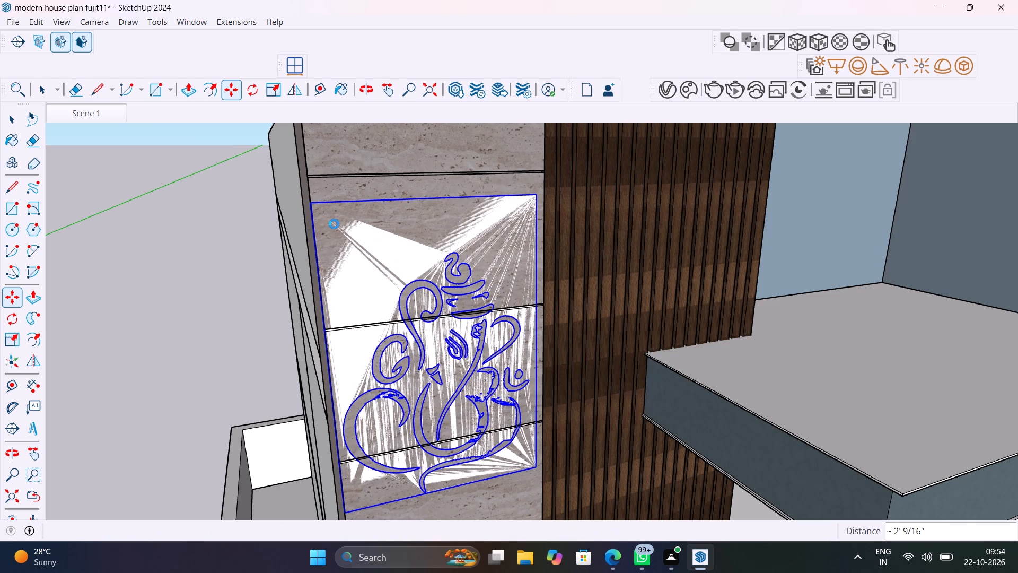
key("space")
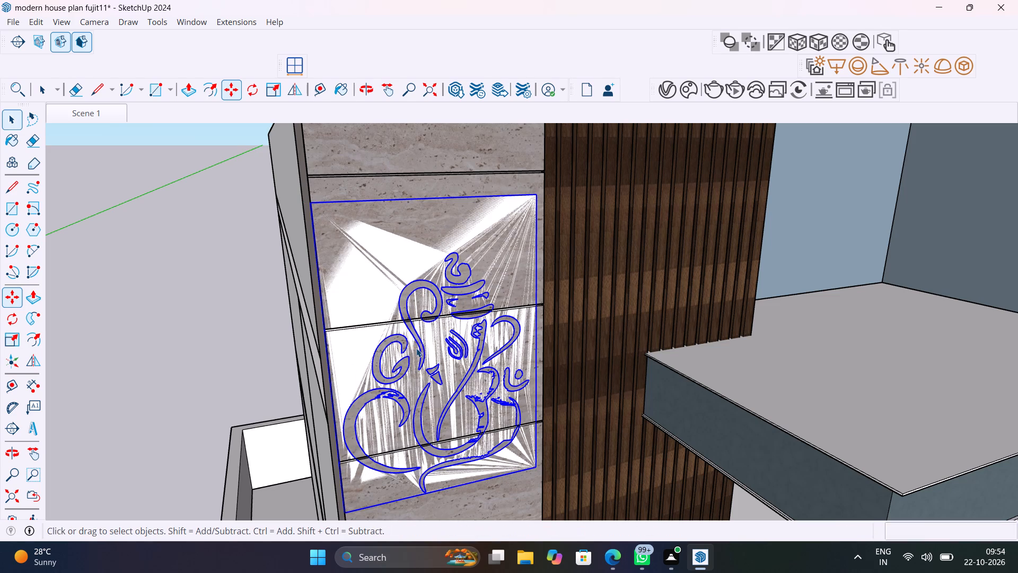
Trace the Ganesha panel's top, inner side and bottom edges with lines on the cladding, about 2' 10 9/16" wide and 4' 2 3/16" high.
key("l")
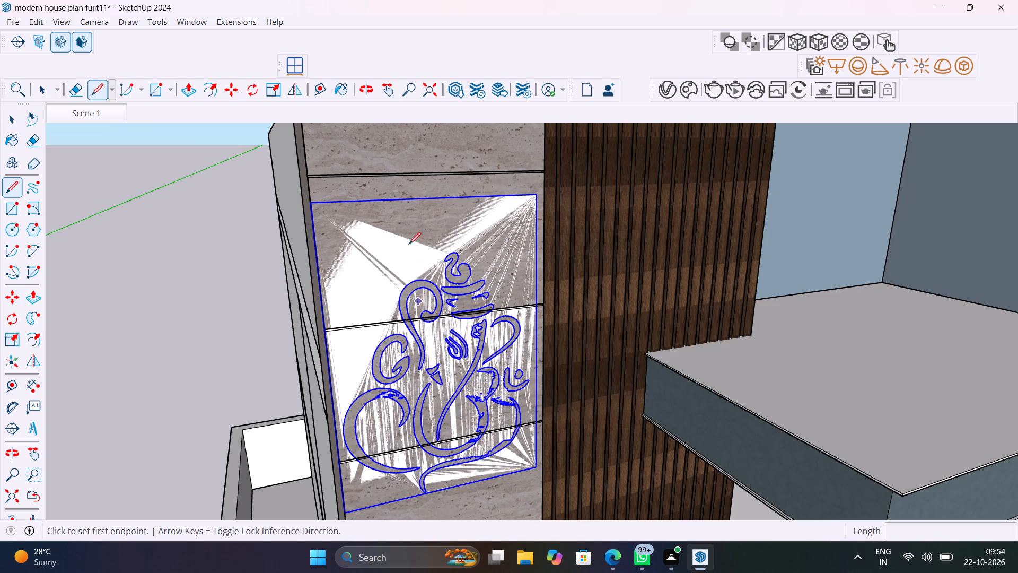
left_click(312, 202)
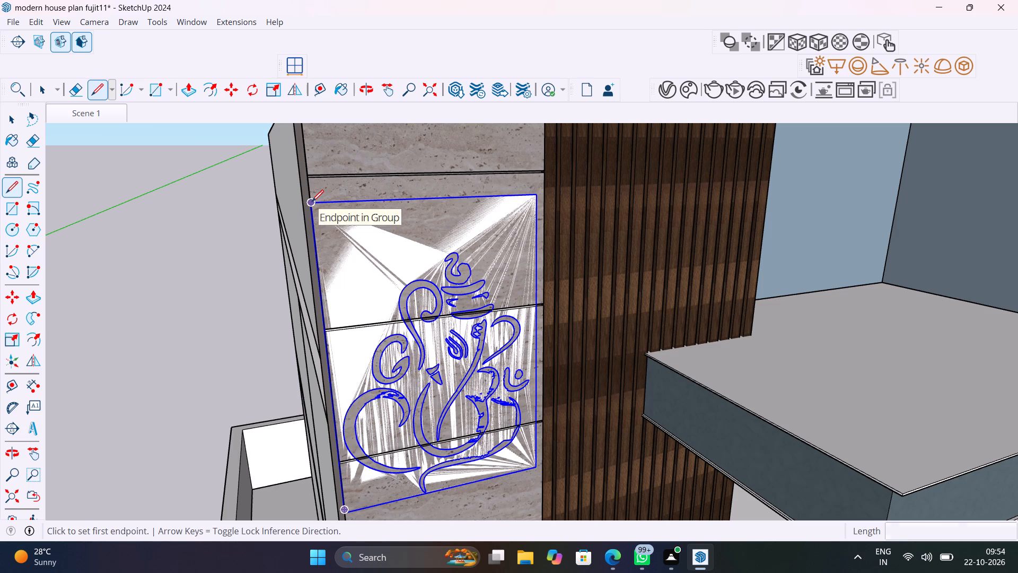
left_click(531, 194)
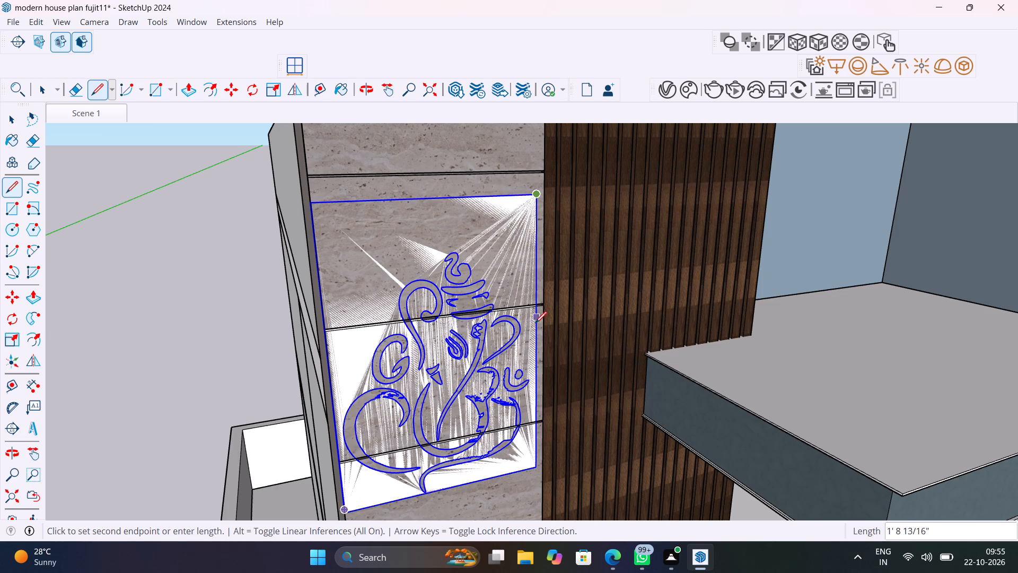
left_click(538, 465)
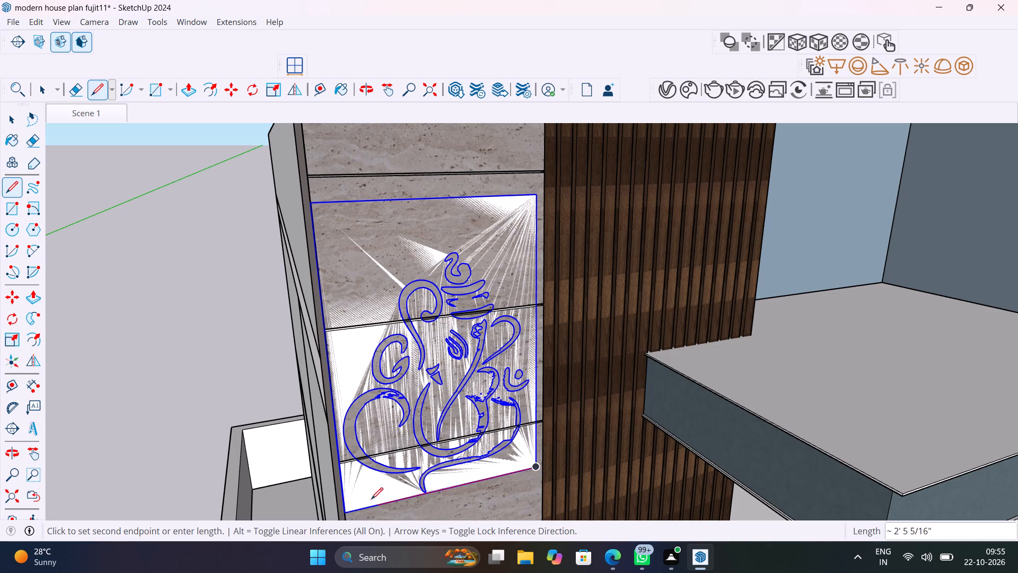
left_click(347, 507)
key("space")
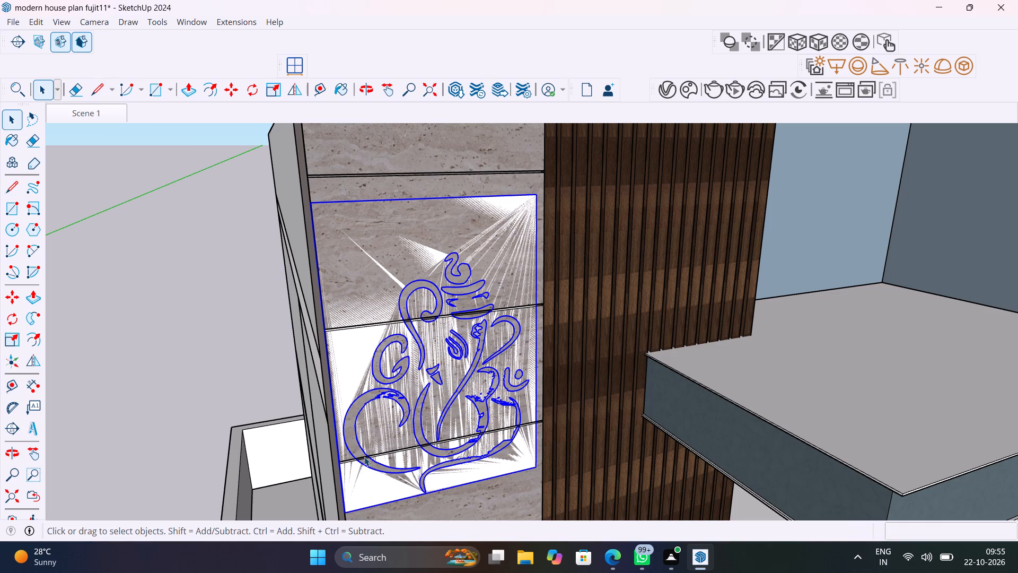
Move the Ganesha panel by its bottom outer corner about 5' 15/16" off the column, leaving the traced outline on the stone.
left_click(343, 459)
key("m")
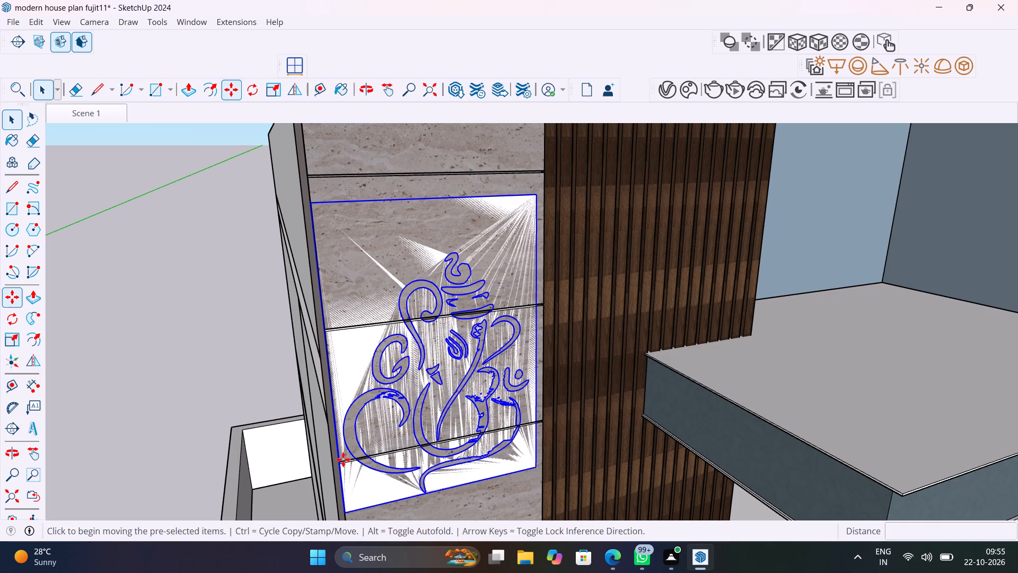
left_click(347, 511)
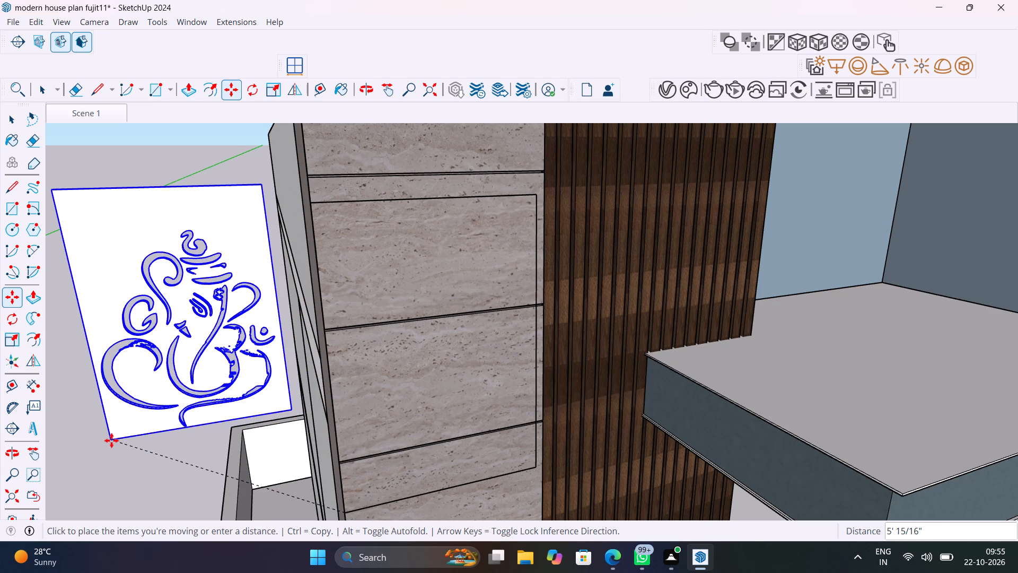
left_click(111, 440)
key("space")
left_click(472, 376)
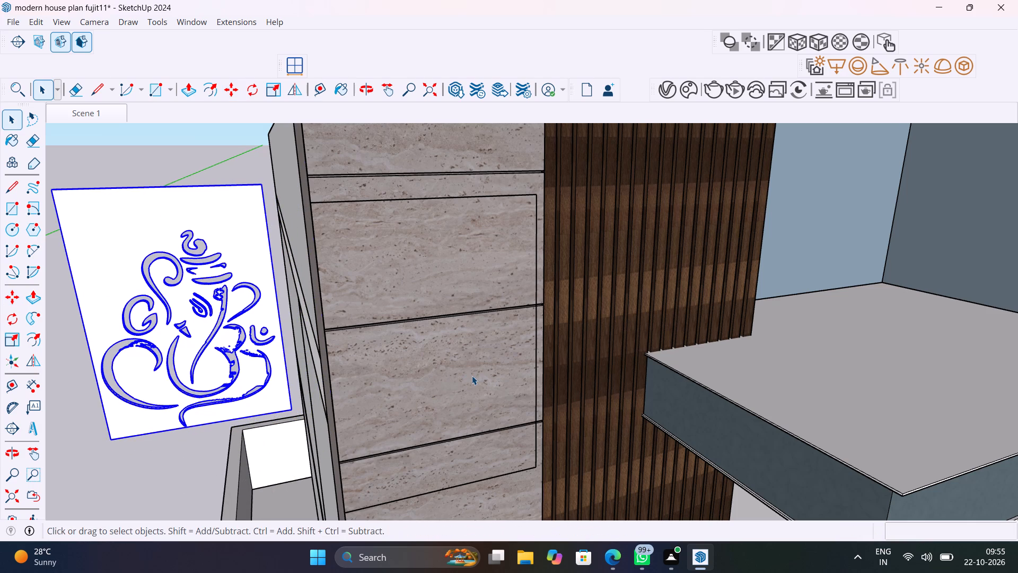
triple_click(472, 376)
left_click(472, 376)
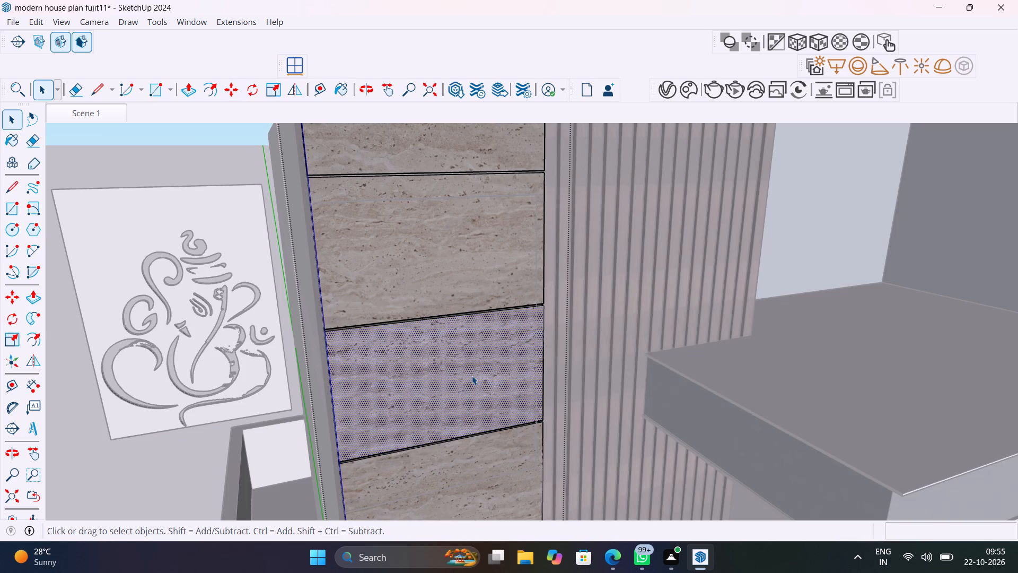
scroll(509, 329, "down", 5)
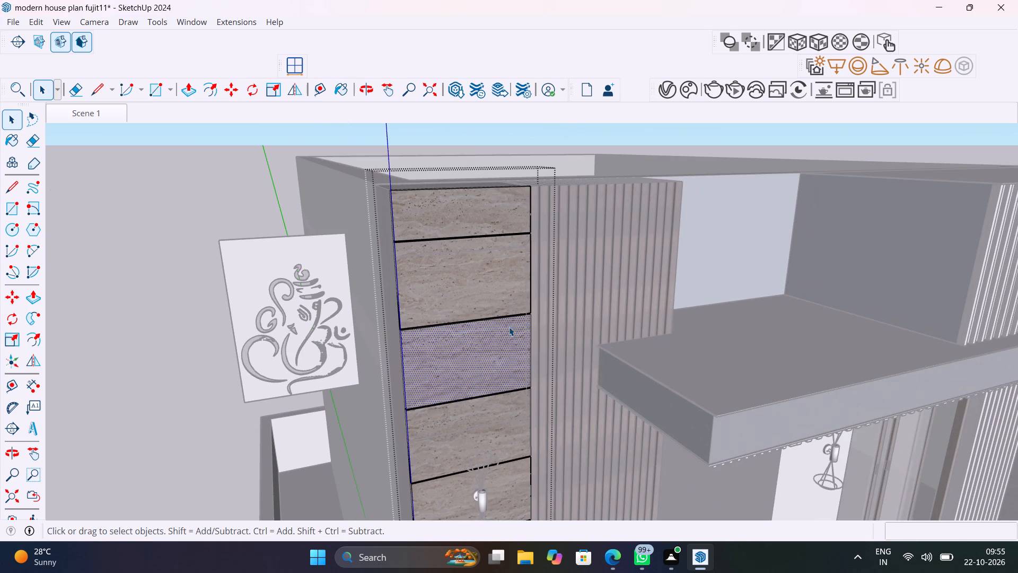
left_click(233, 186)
Place a vertical guide about 2' 10 9/16" from the column's outer edge, along the traced outline's inner side.
middle_click_drag(422, 290, 383, 268)
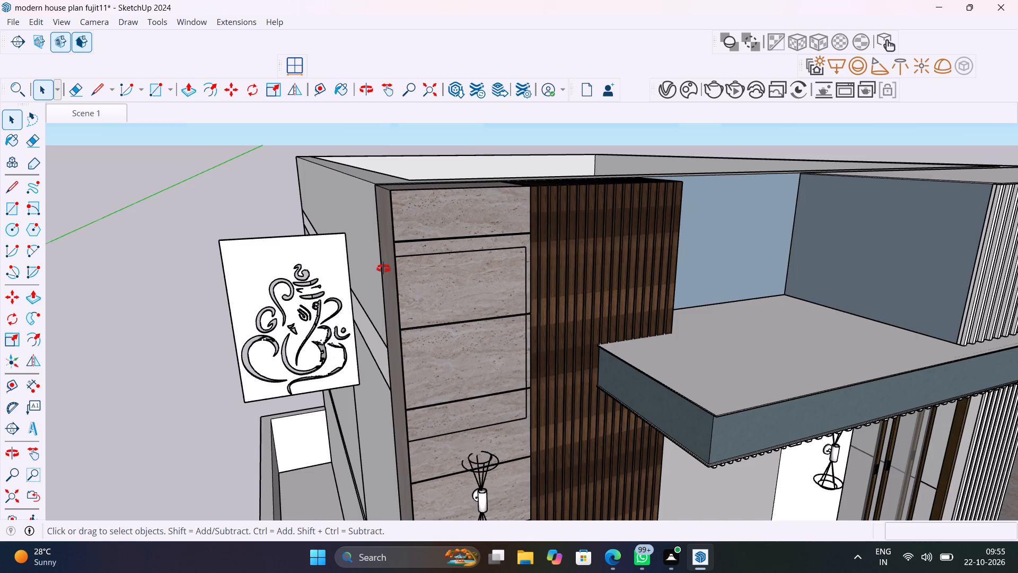
middle_click_drag(383, 268, 441, 265)
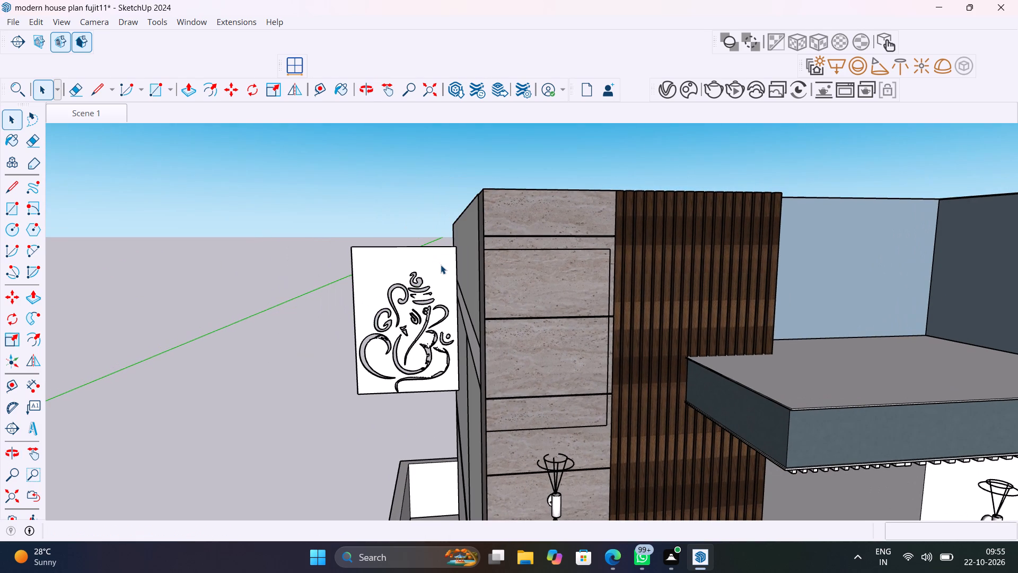
key("t")
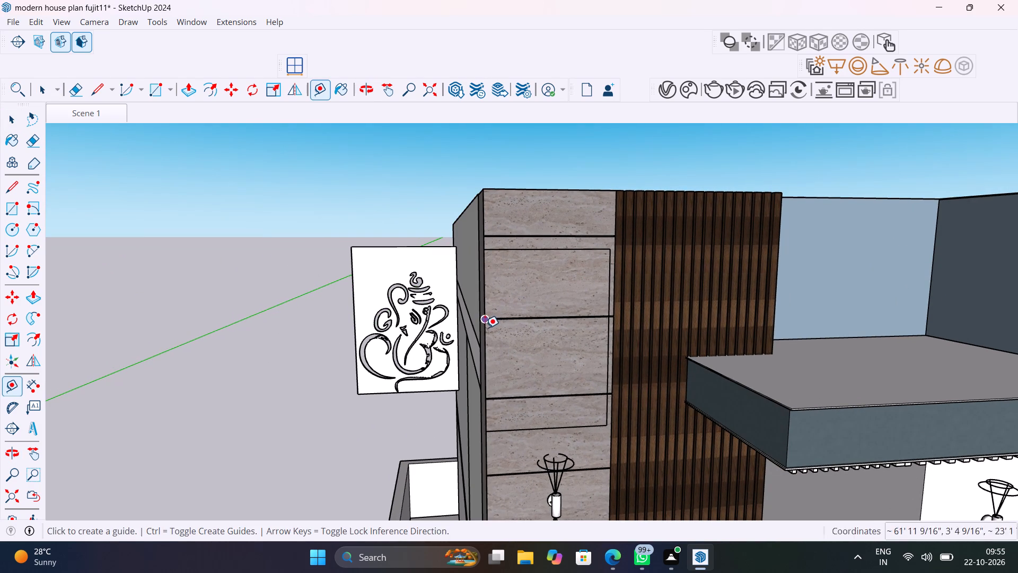
left_click(485, 328)
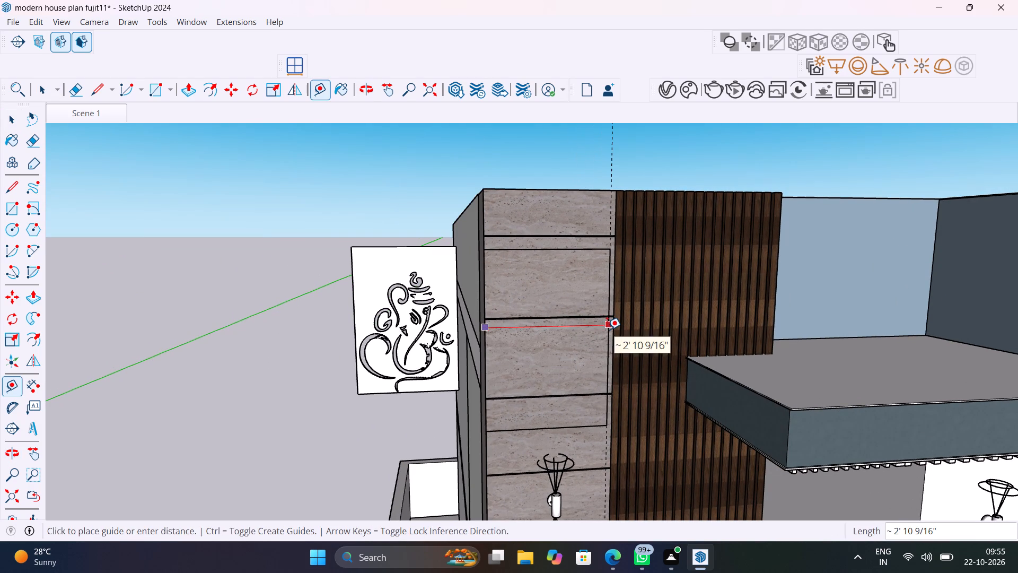
left_click(607, 329)
Place horizontal guides along the outline's bottom edge, about 5' 5 15/16" below the column top, and top edge, about 4' 2 3/16" higher.
left_click(580, 192)
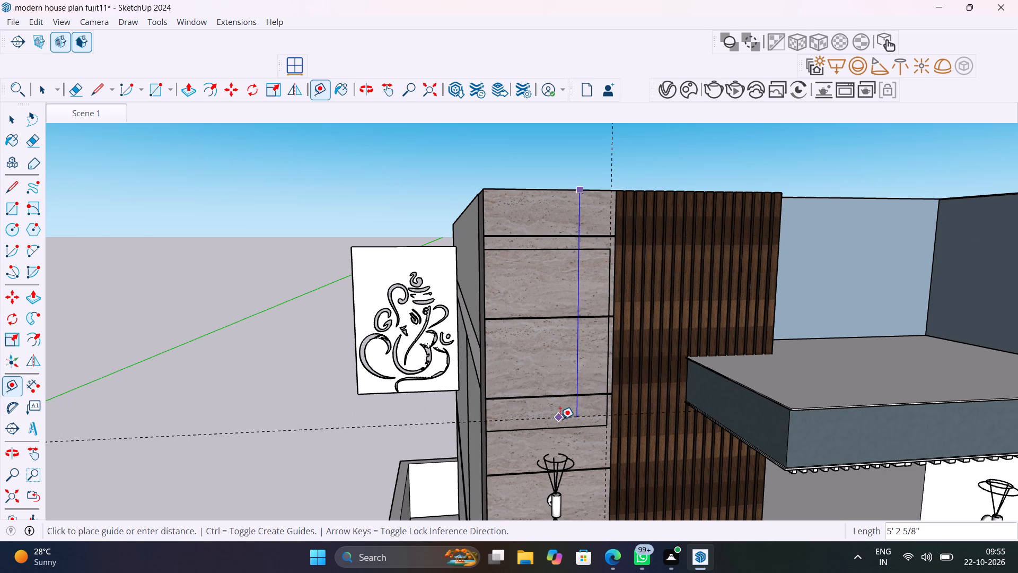
scroll(560, 424, "up", 11)
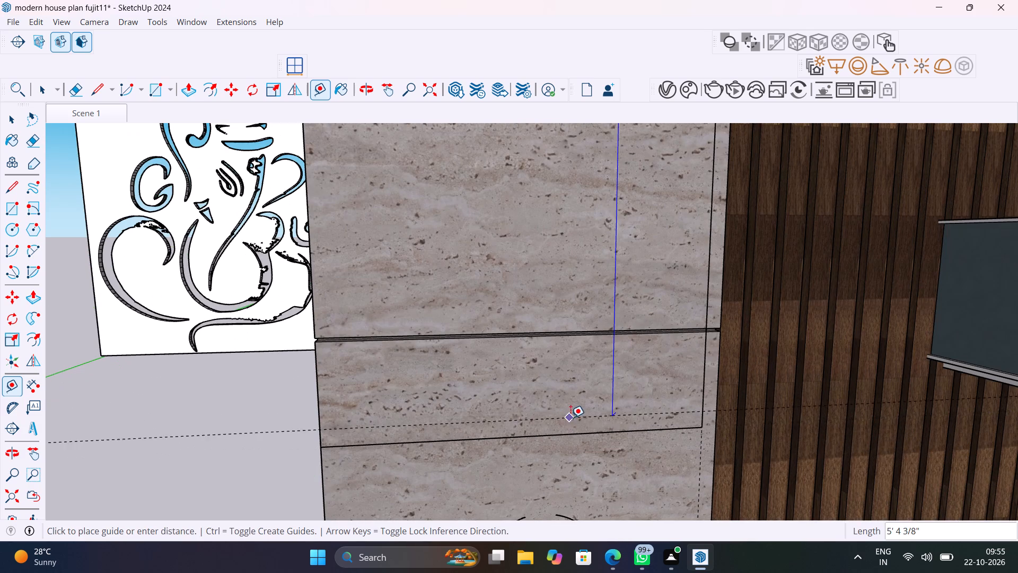
left_click(571, 433)
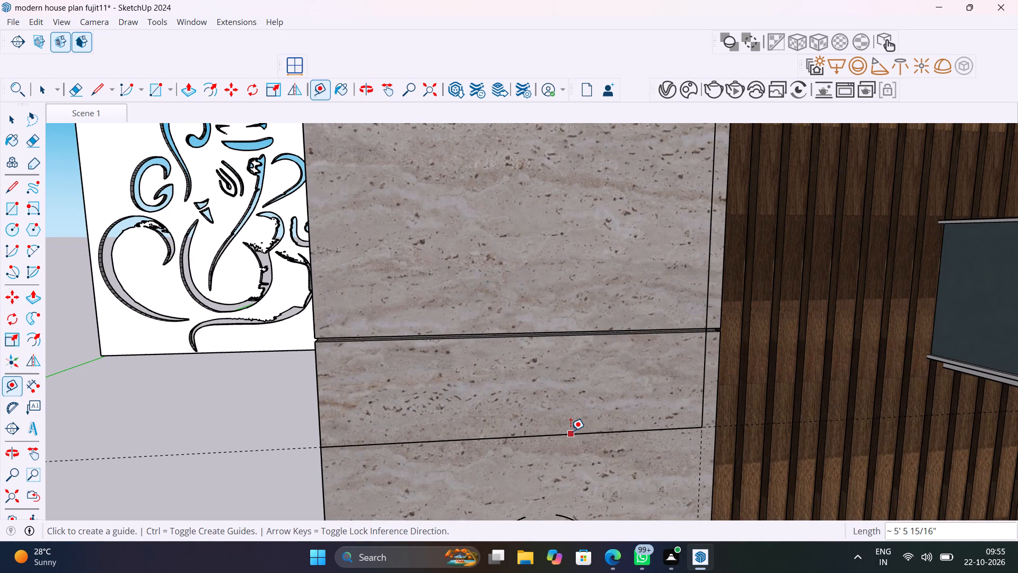
scroll(571, 431, "down", 5)
left_click(571, 431)
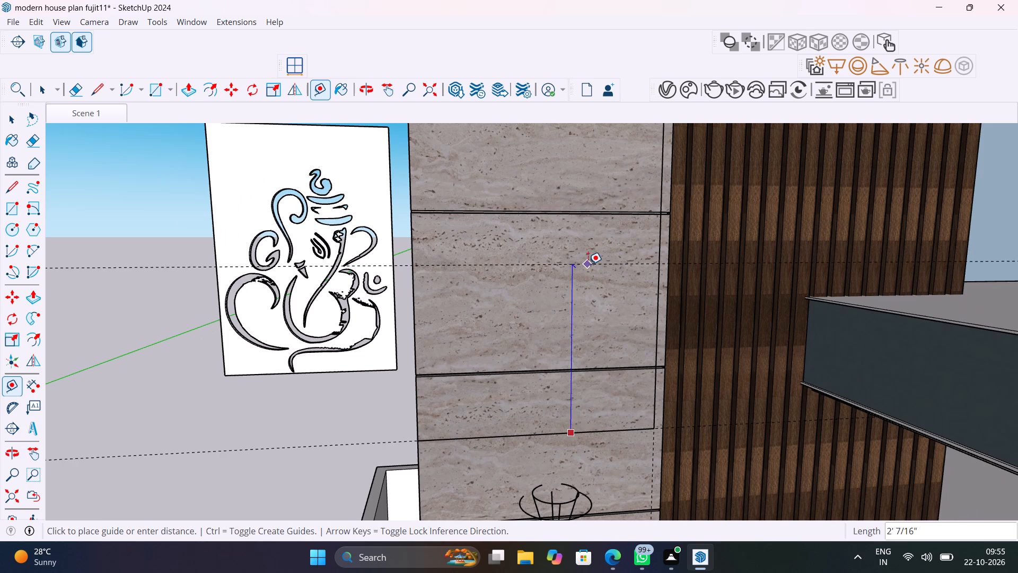
scroll(588, 264, "down", 7)
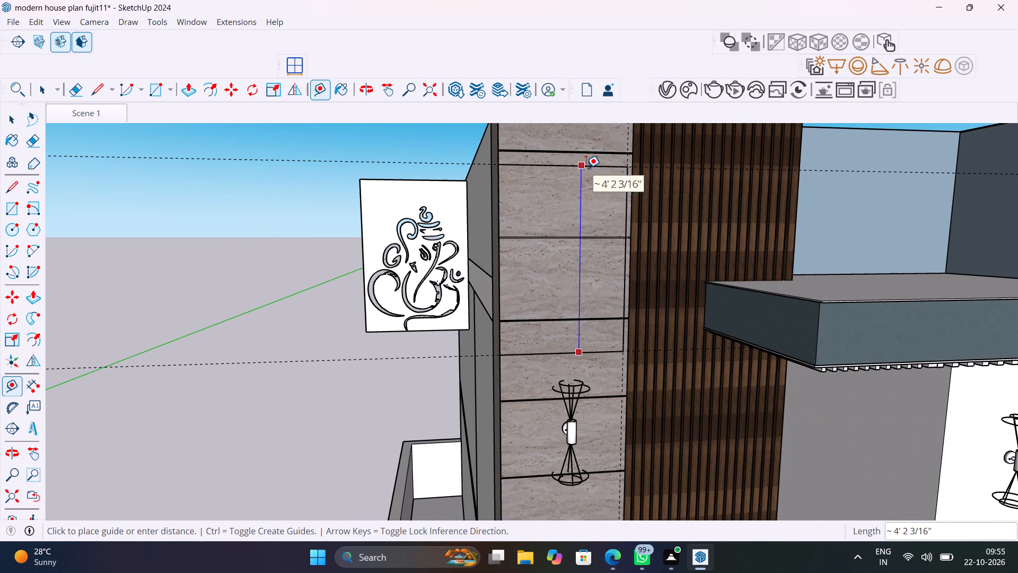
left_click(586, 168)
key("space")
Open the stone cladding group and draw a rectangle about 2' 10 9/16" by 4' 2 3/16" over the traced outline between the guides.
left_click(585, 218)
double_click(585, 218)
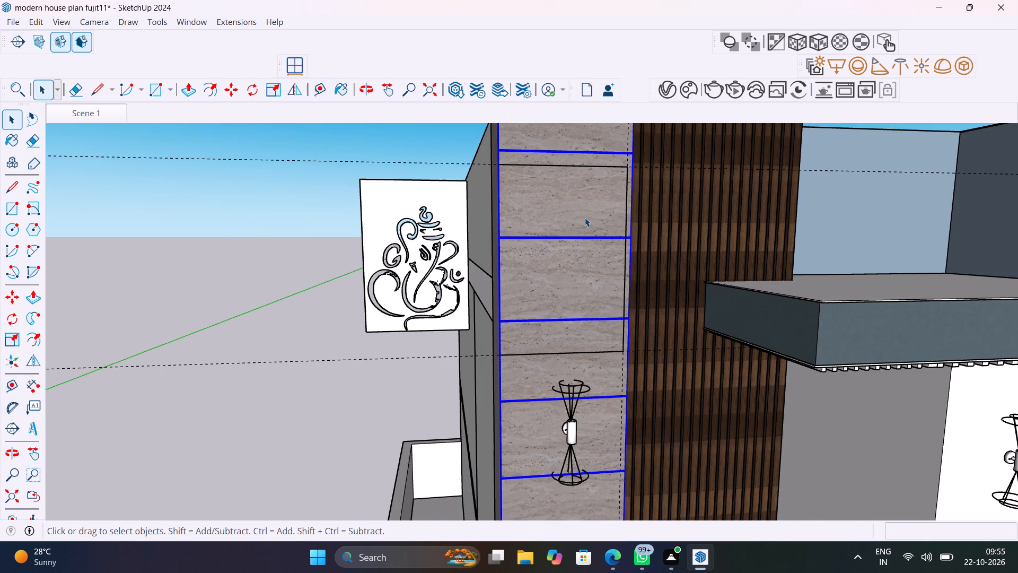
middle_click_drag(596, 233, 641, 273)
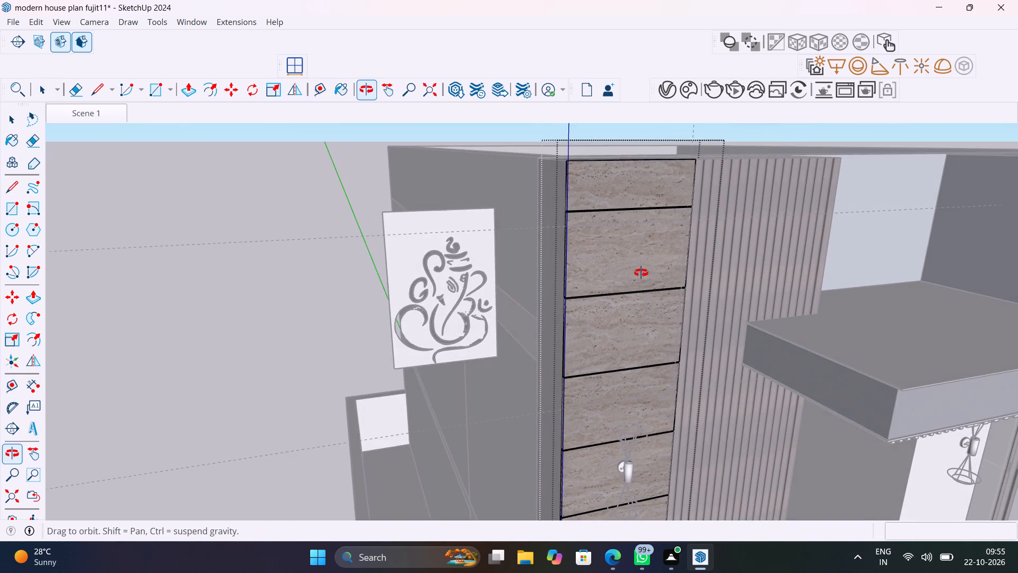
middle_click_drag(641, 273, 571, 265)
key("r")
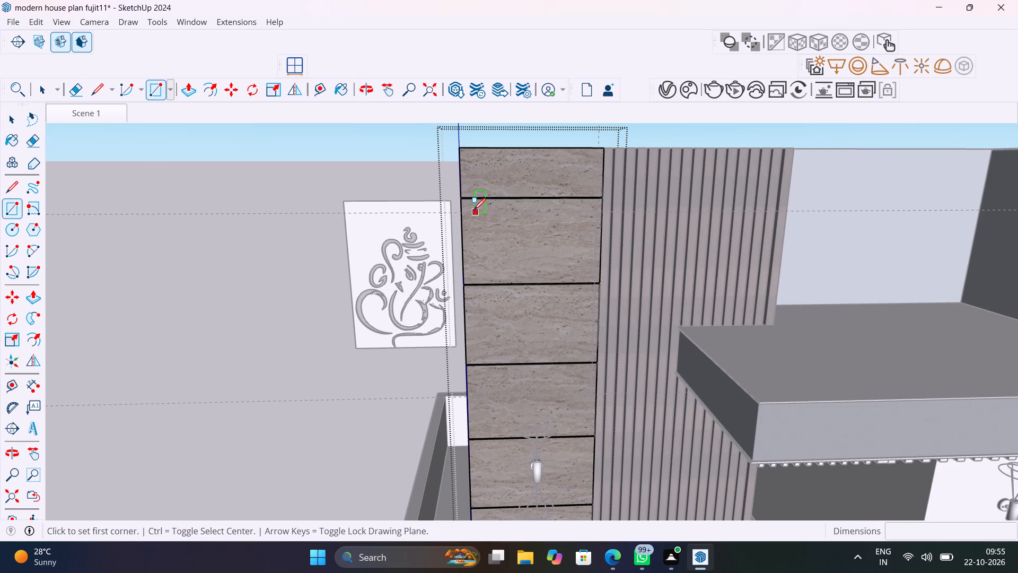
left_click(463, 212)
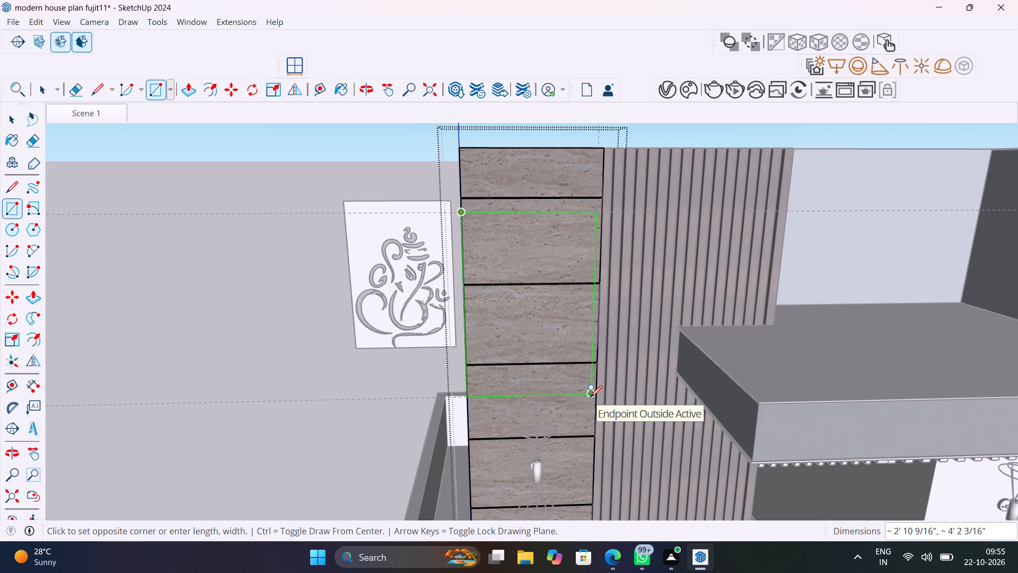
left_click(590, 397)
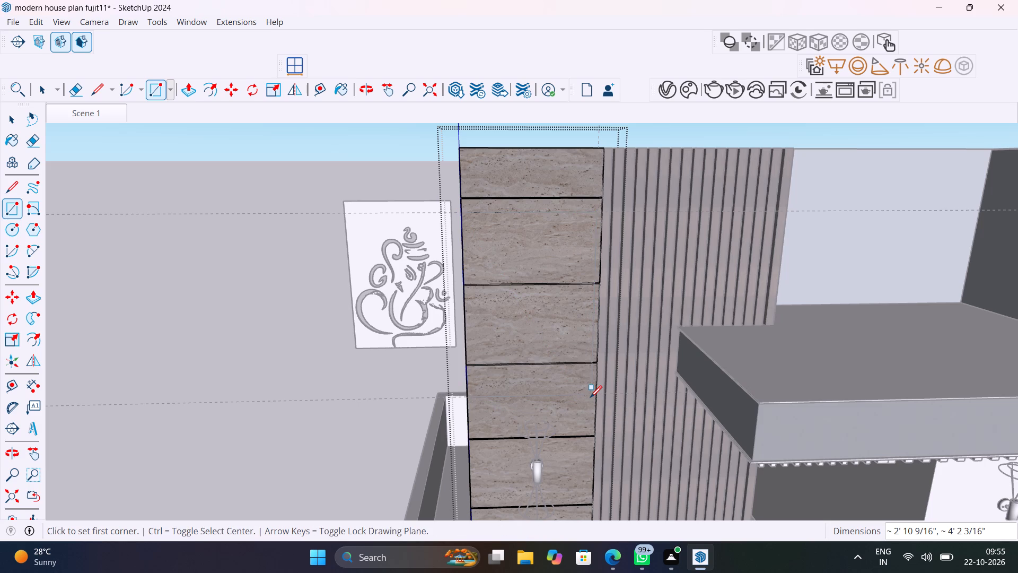
Push the three stone sections inside the drawn rectangle 1" into the column and close the cladding group.
scroll(537, 319, "up", 5)
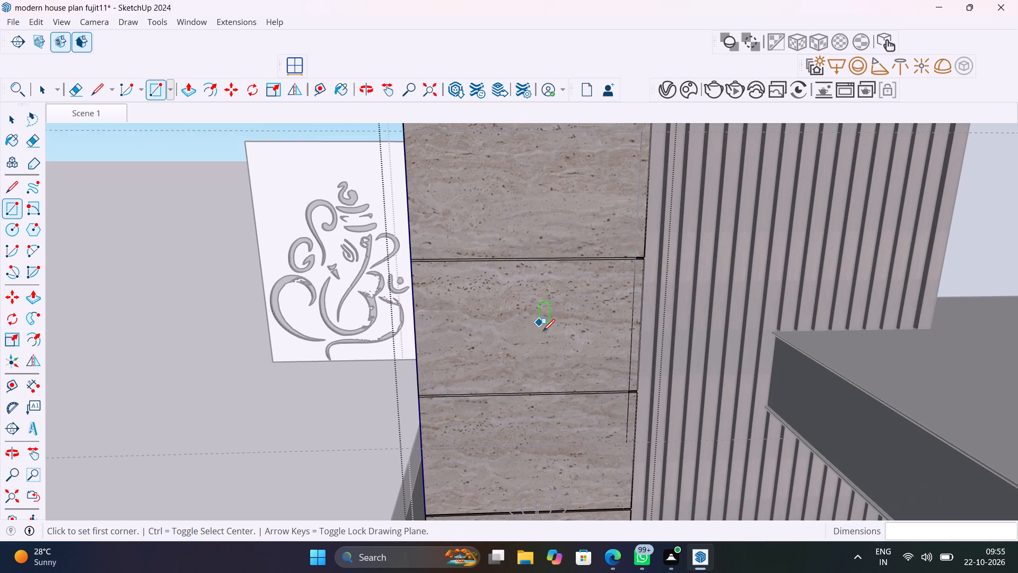
key("space")
left_click(530, 348)
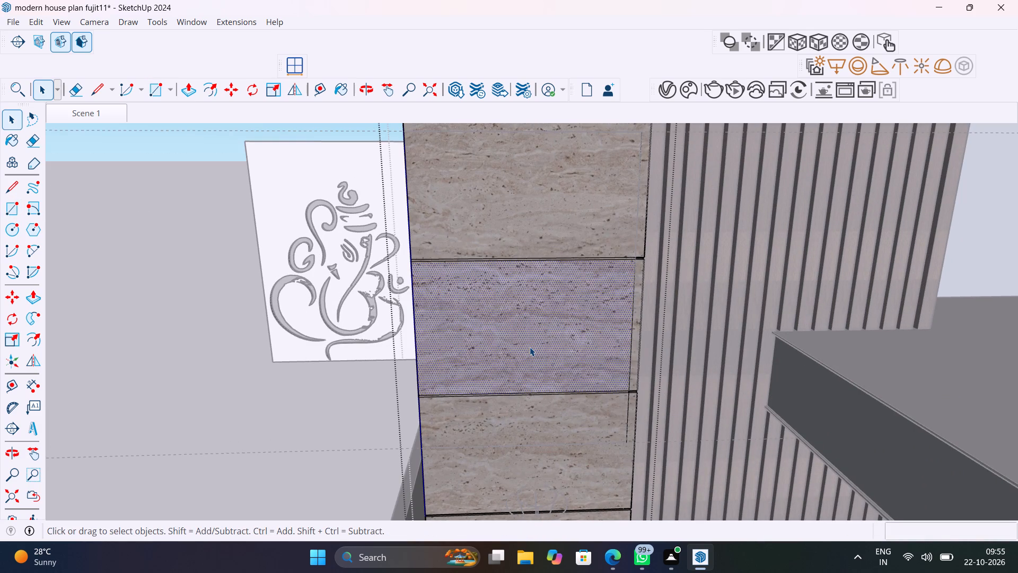
key("p")
left_click(530, 347)
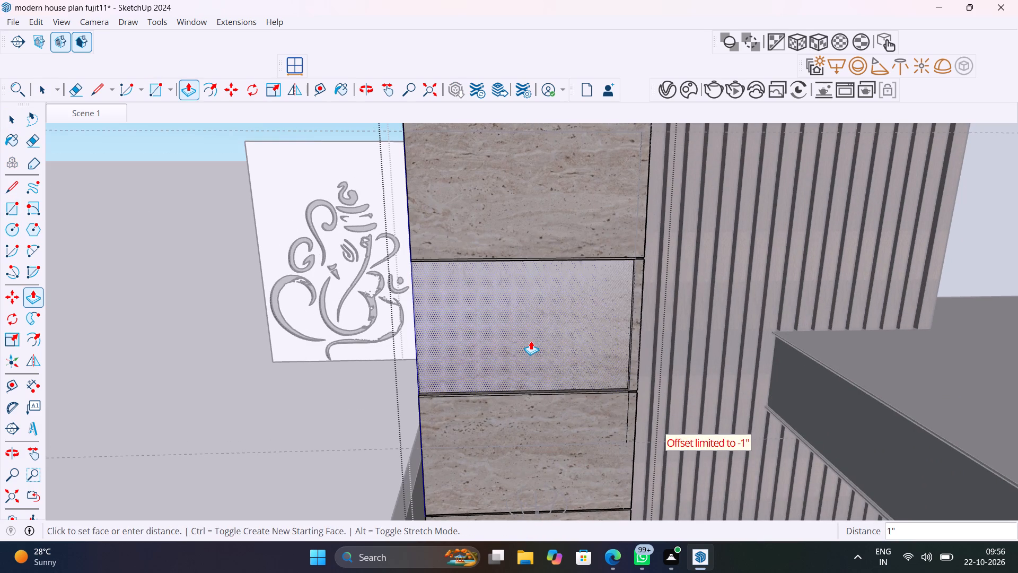
left_click(531, 341)
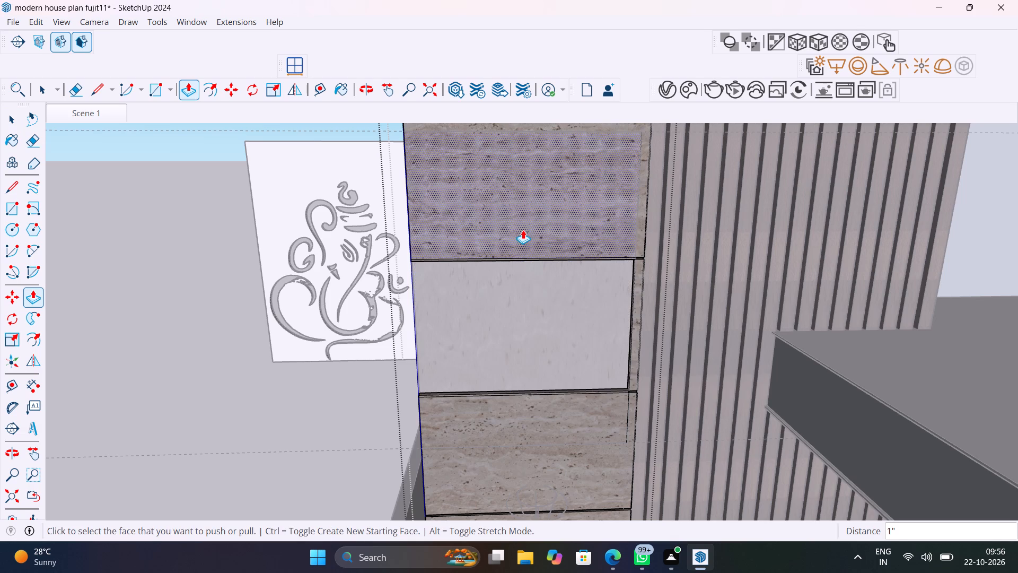
left_click(523, 230)
double_click(523, 230)
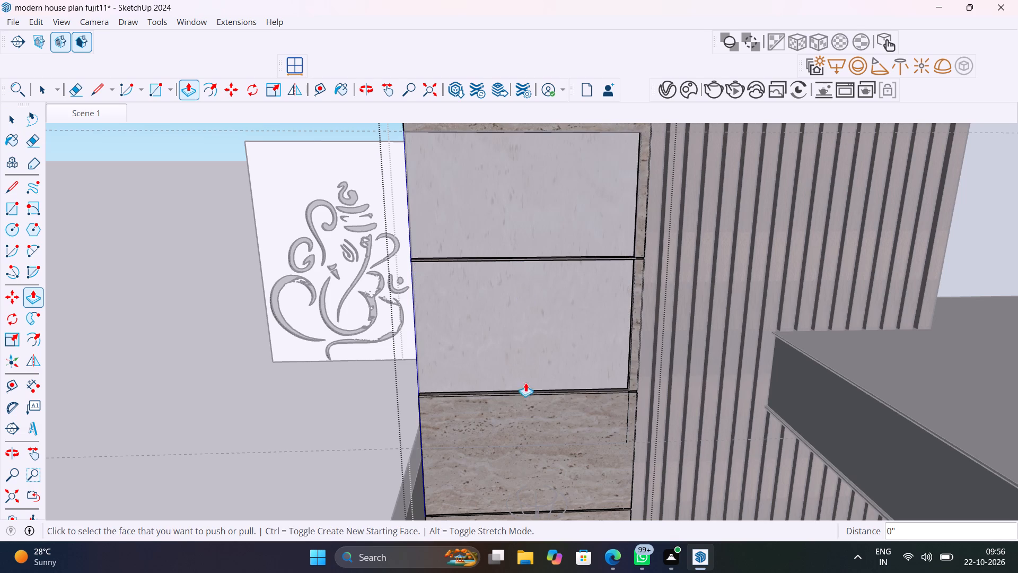
double_click(533, 412)
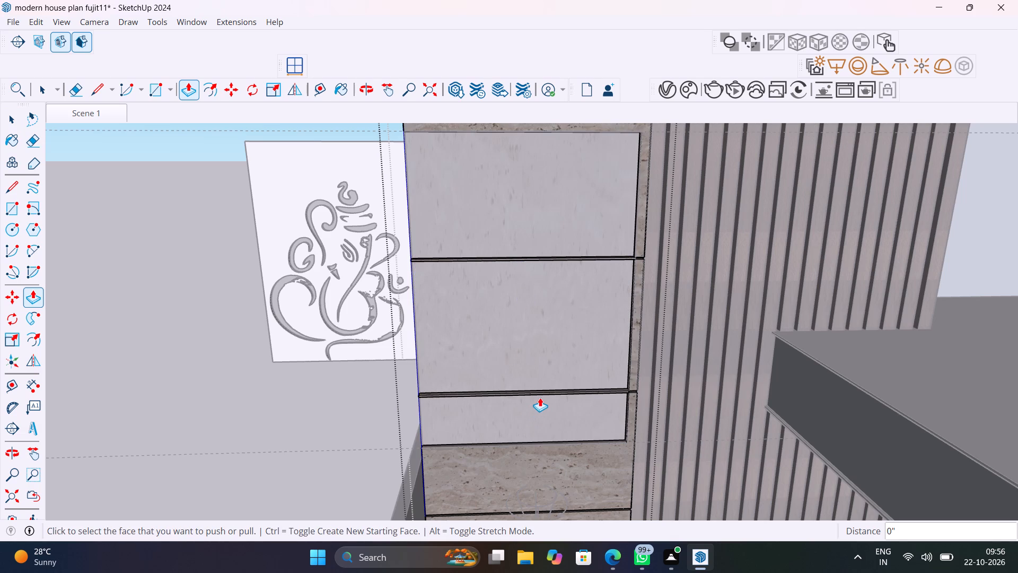
middle_click_drag(567, 403, 583, 396)
middle_click_drag(583, 396, 685, 406)
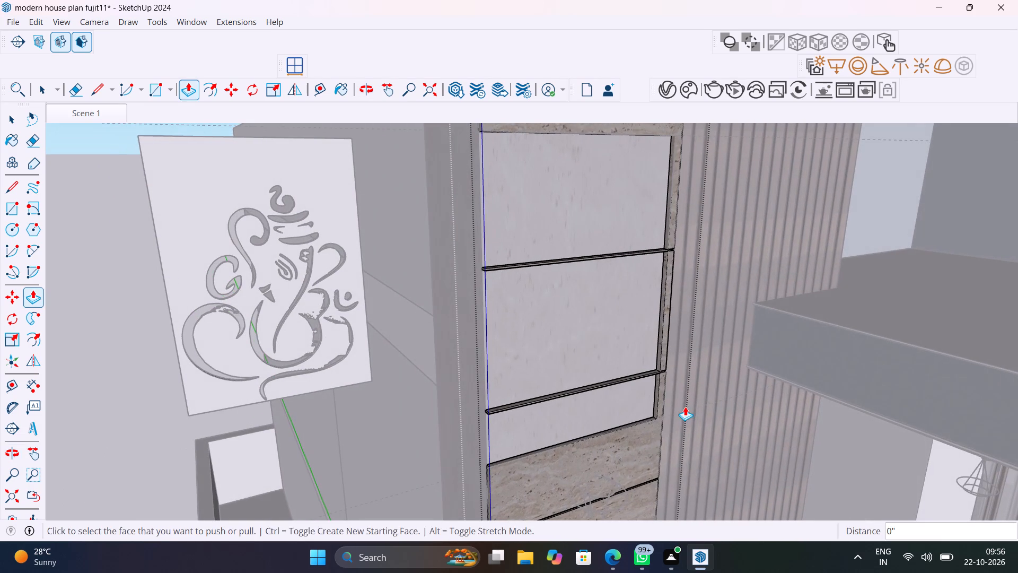
key("space")
left_click(190, 418)
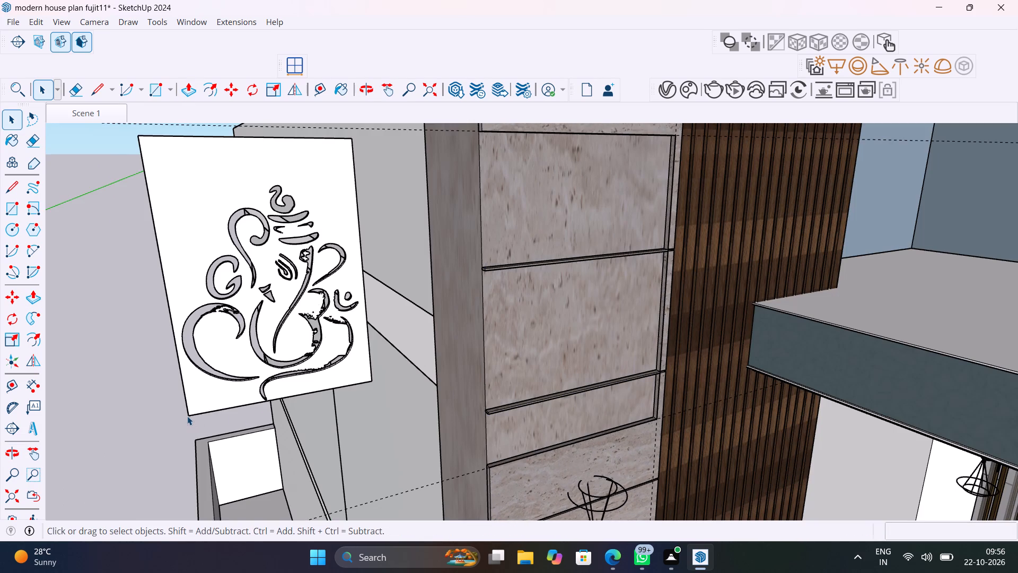
Reopen the cladding group and remove the lower joint strip's faces and edges crossing the recess.
scroll(586, 389, "up", 5)
left_click(586, 389)
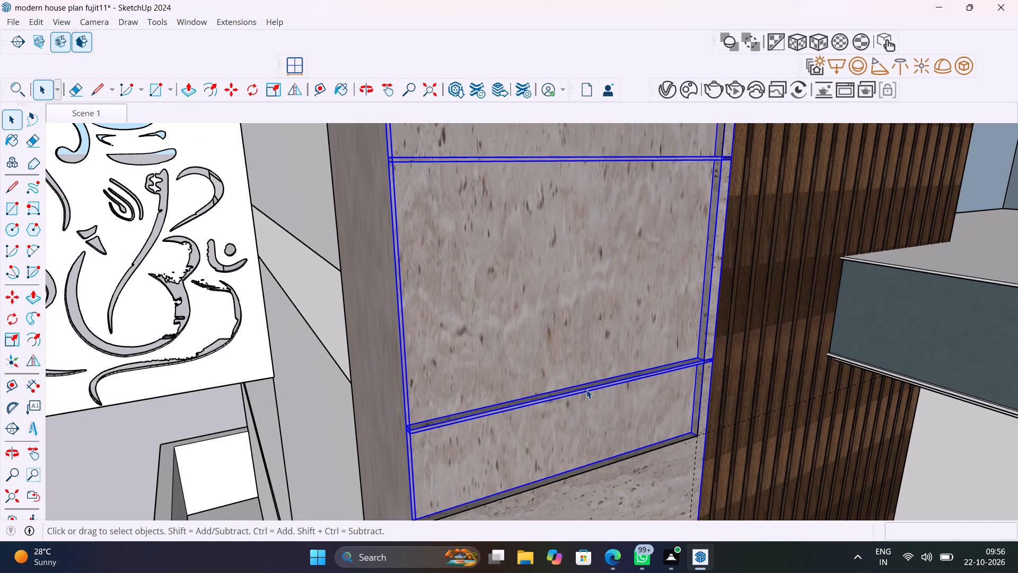
double_click(586, 389)
left_click(586, 389)
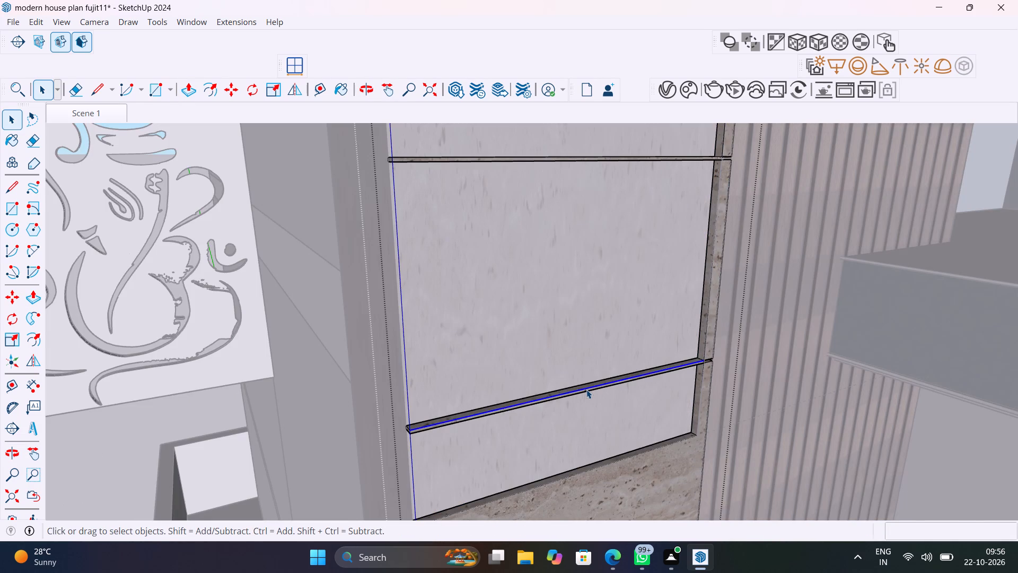
scroll(586, 389, "up", 4)
key("Delete")
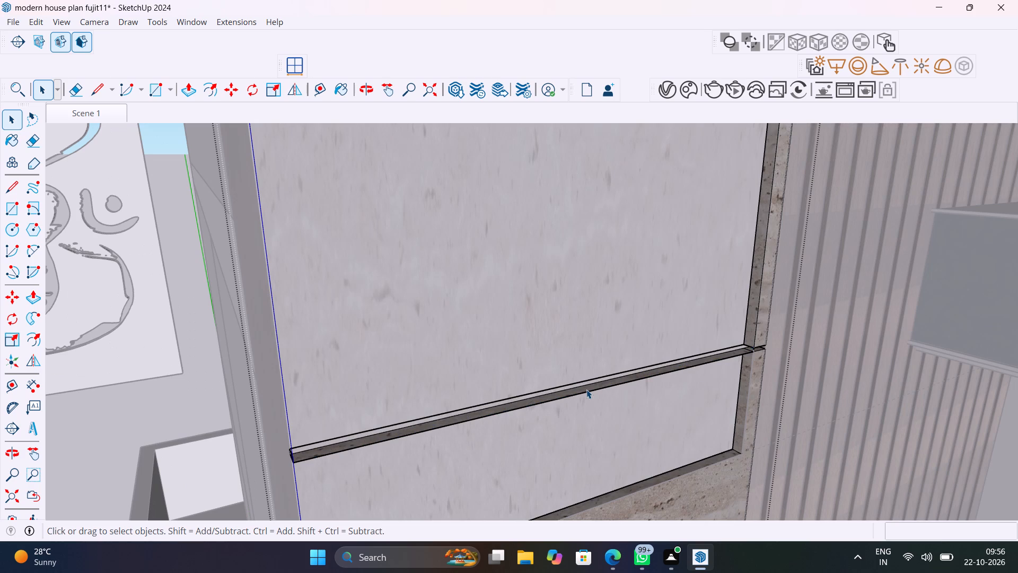
left_click(586, 389)
key("Delete")
scroll(613, 422, "up", 1)
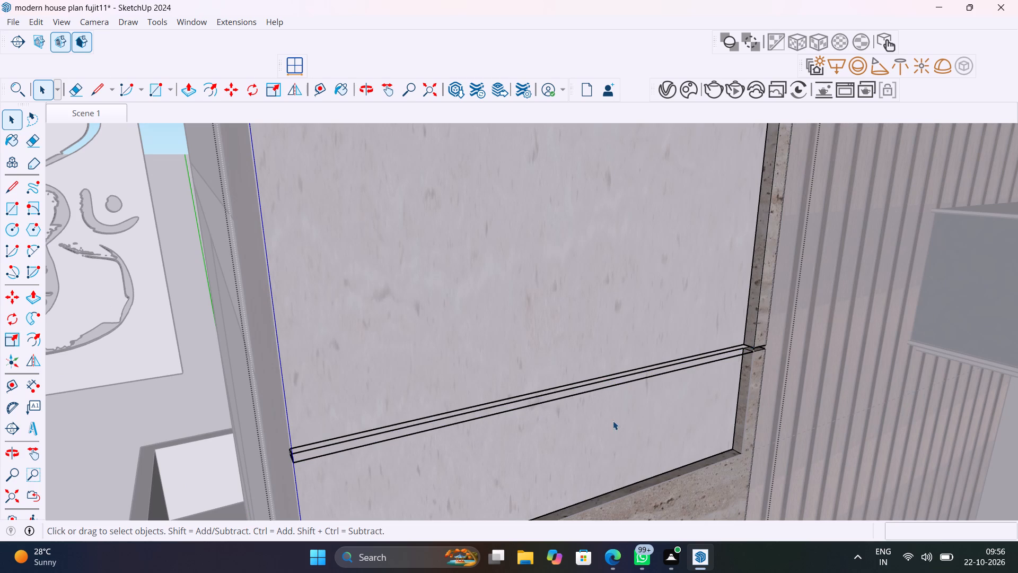
middle_click_drag(613, 421, 710, 356)
key("e")
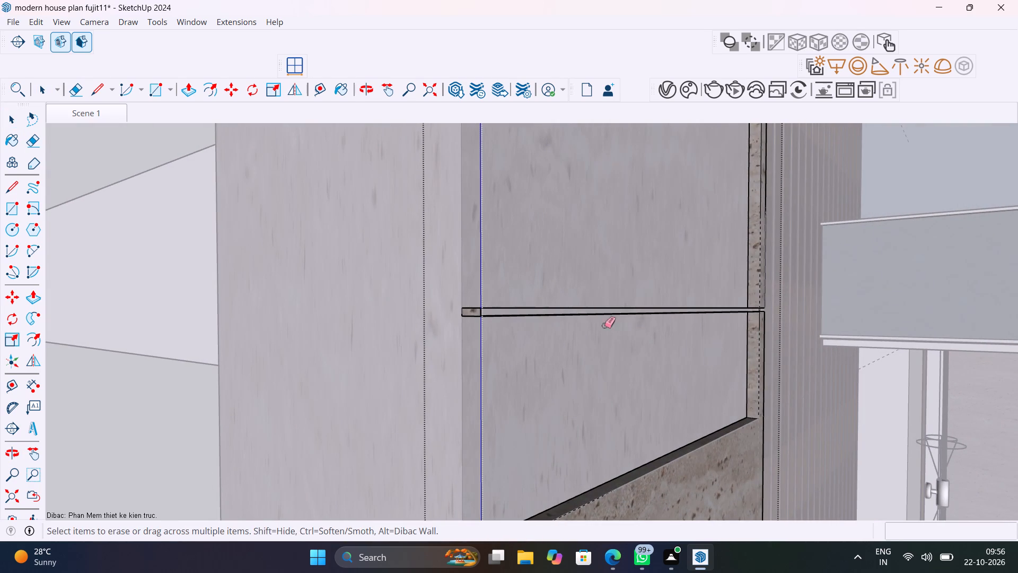
left_click_drag(594, 286, 595, 331)
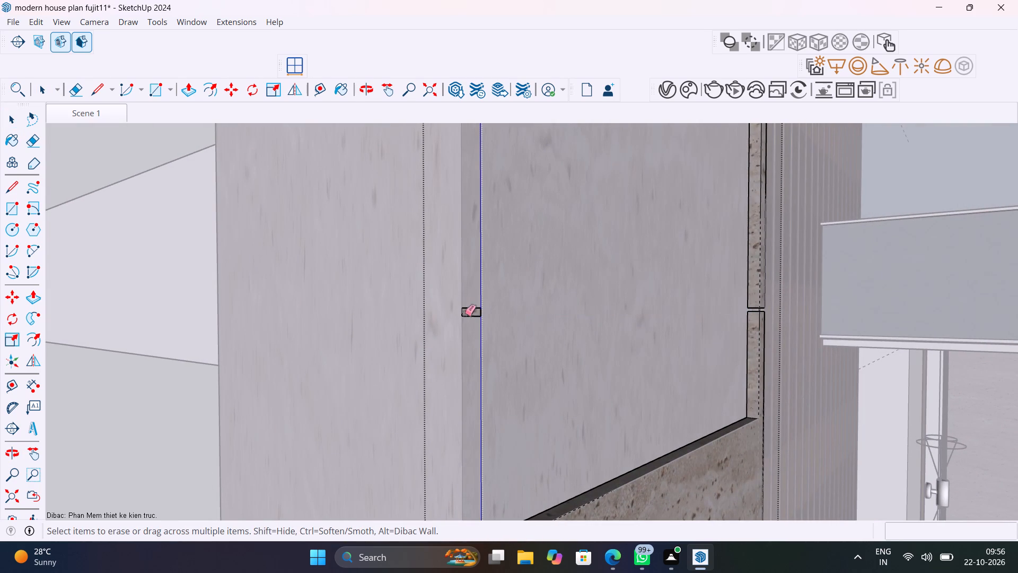
Erase the leftover edges of the lower joint's small end patch at the recess's outer side.
scroll(467, 312, "up", 15)
left_click_drag(493, 289, 492, 310)
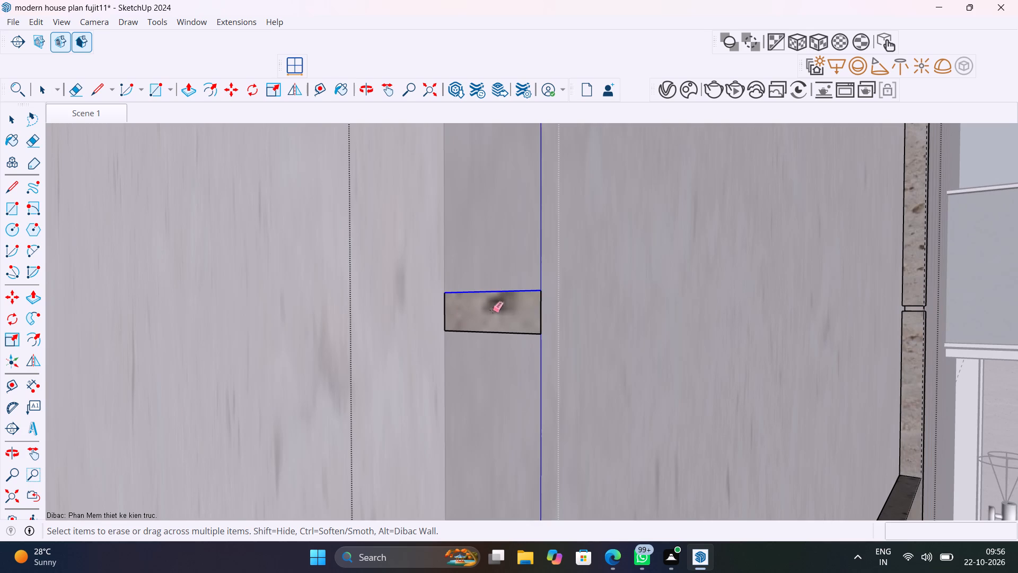
left_click_drag(492, 310, 490, 340)
left_click_drag(450, 314, 438, 324)
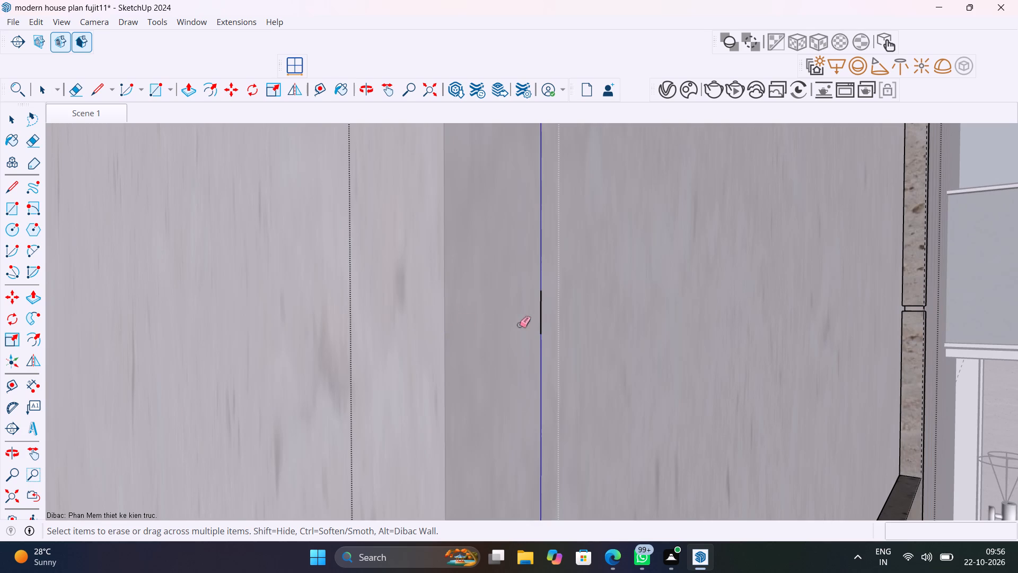
left_click_drag(536, 323, 545, 322)
Erase the upper joint strip's edges crossing the recessed area.
scroll(595, 320, "down", 6)
middle_click_drag(744, 326, 731, 326)
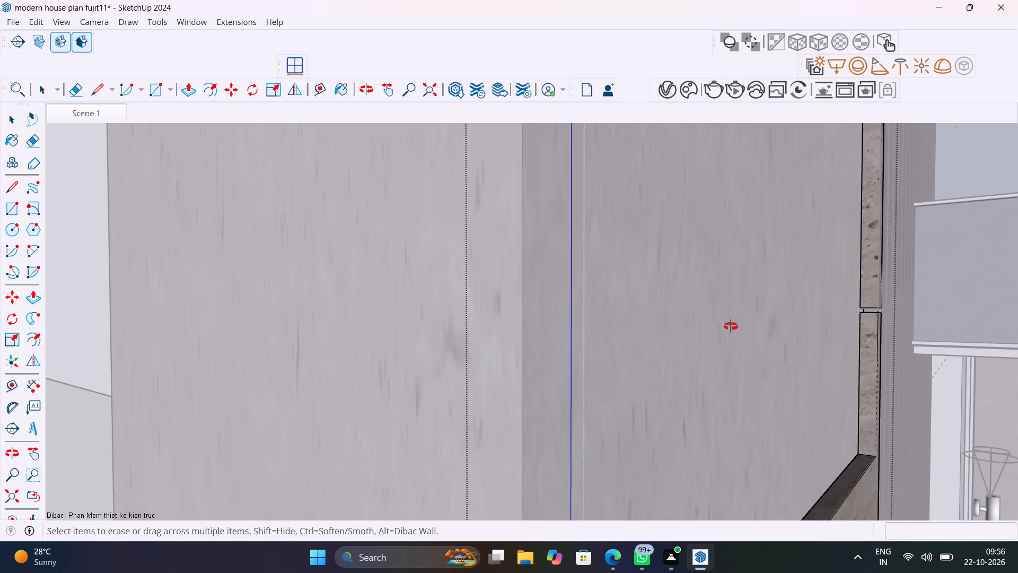
middle_click_drag(731, 326, 693, 332)
scroll(800, 304, "down", 14)
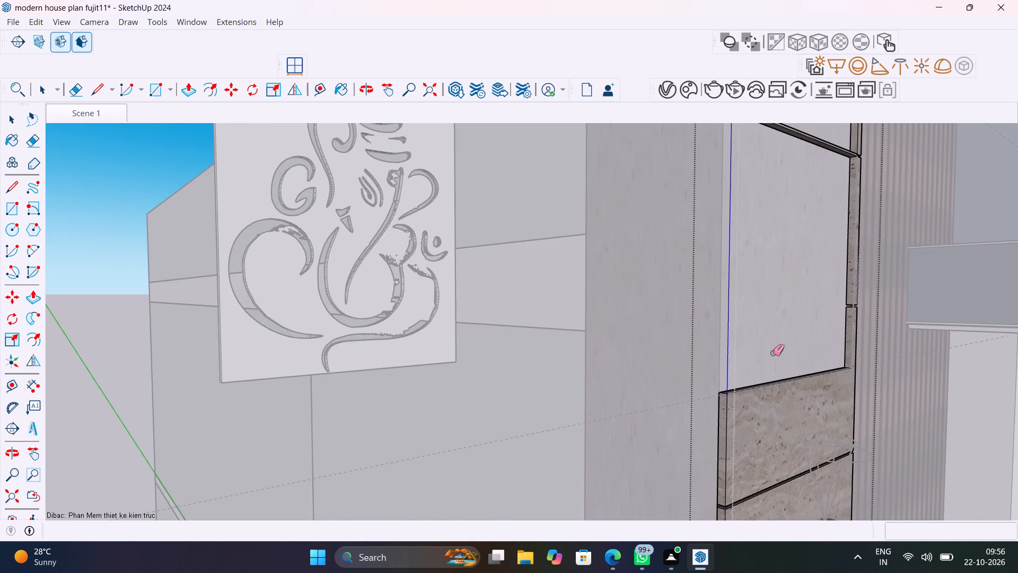
middle_click_drag(743, 396, 655, 515, "shift")
left_click_drag(736, 210, 728, 257)
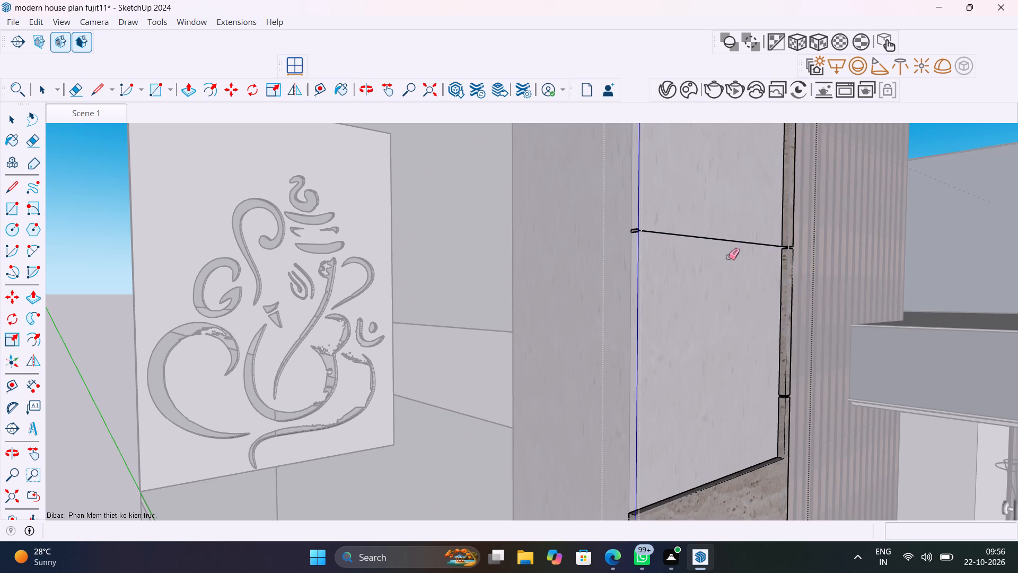
scroll(733, 253, "up", 6)
left_click_drag(722, 229, 723, 252)
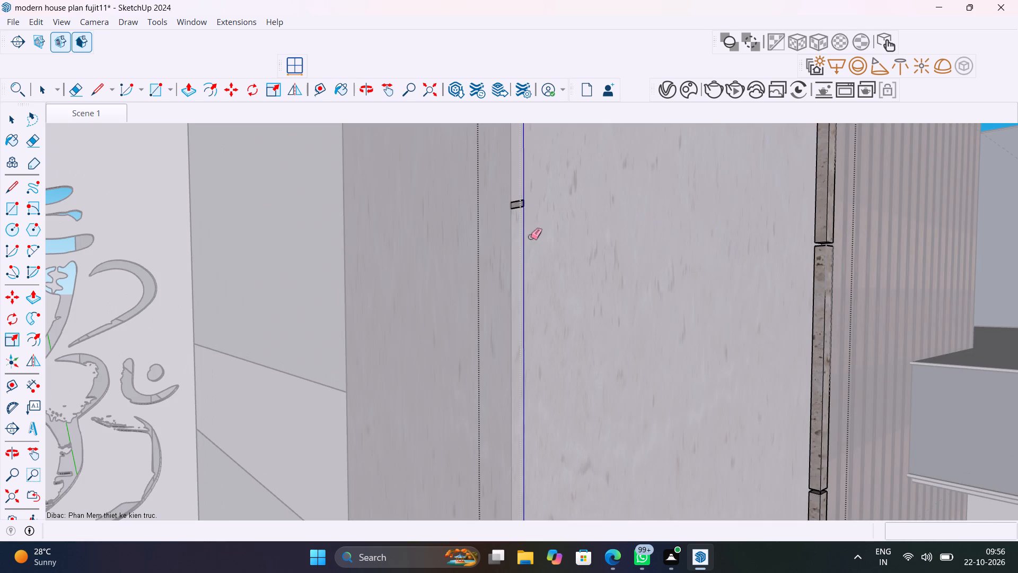
Erase the upper joint's leftover end patch at the recess's outer side and close the cladding group.
scroll(510, 206, "up", 12)
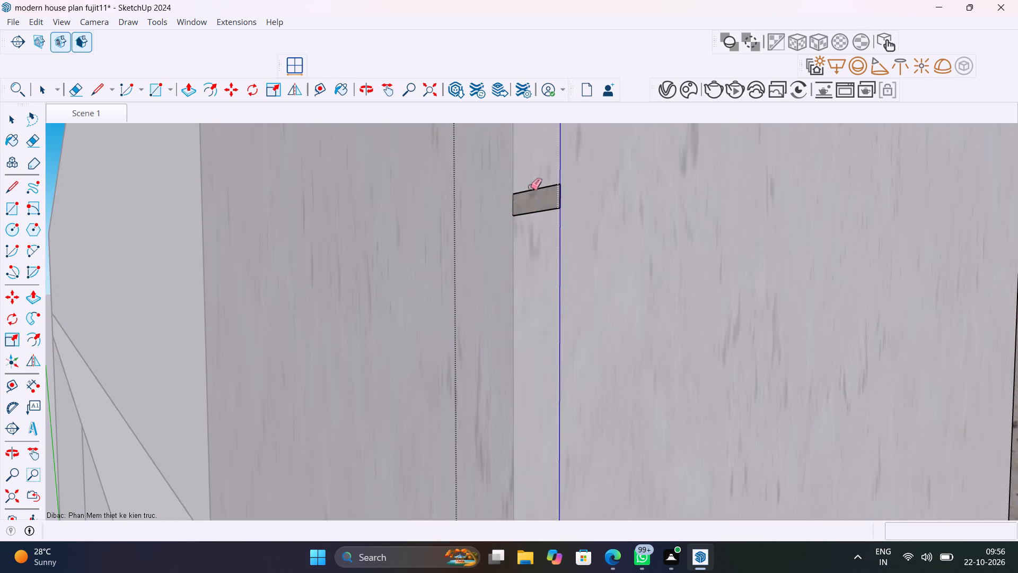
left_click_drag(532, 183, 534, 224)
left_click_drag(530, 209, 511, 207)
left_click(558, 197)
left_click_drag(558, 199, 542, 205)
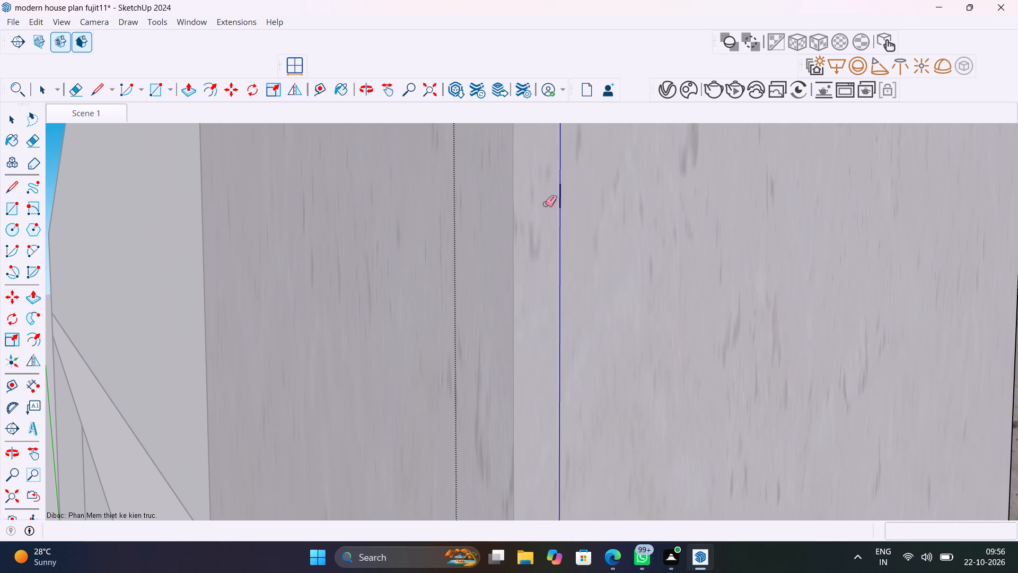
left_click_drag(556, 198, 565, 195)
scroll(564, 199, "down", 16)
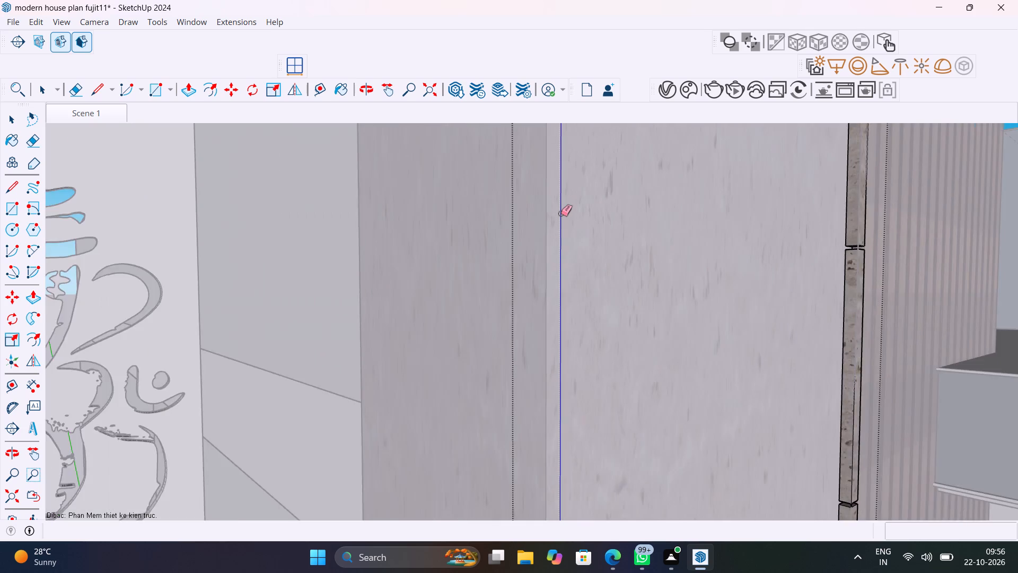
scroll(560, 213, "down", 12)
middle_click_drag(580, 223, 433, 257)
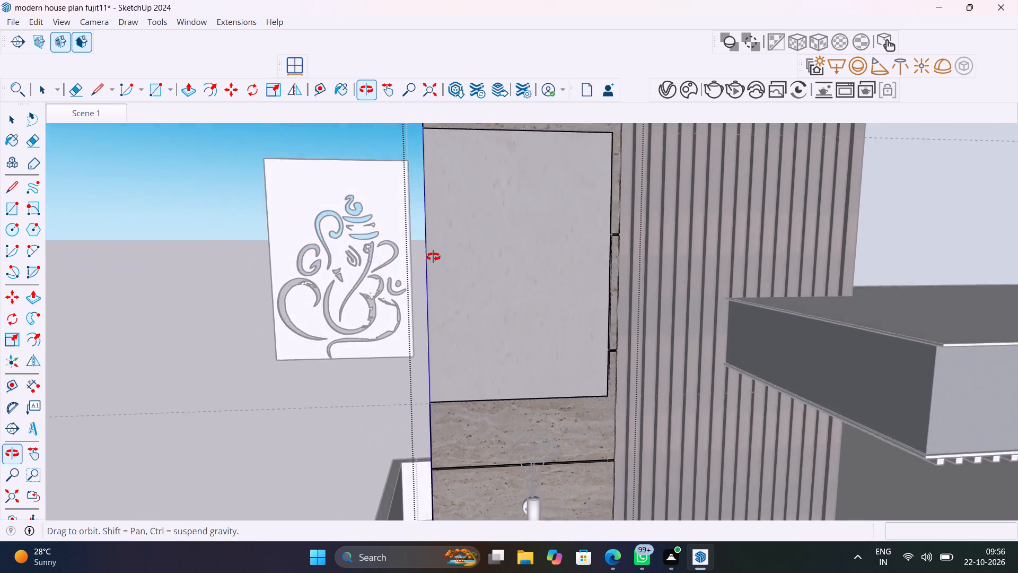
middle_click_drag(433, 257, 467, 332)
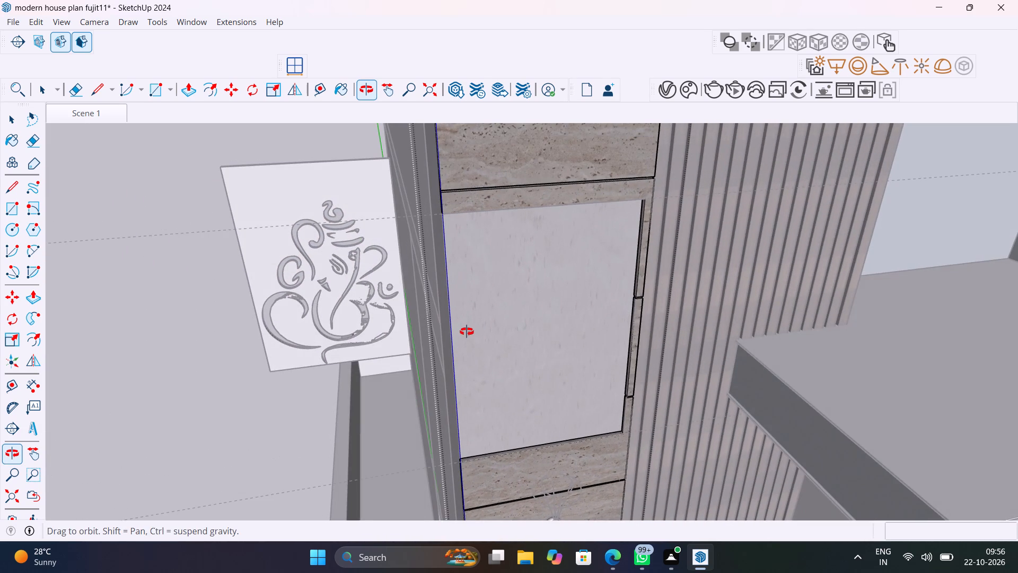
middle_click_drag(467, 332, 482, 284)
key("space")
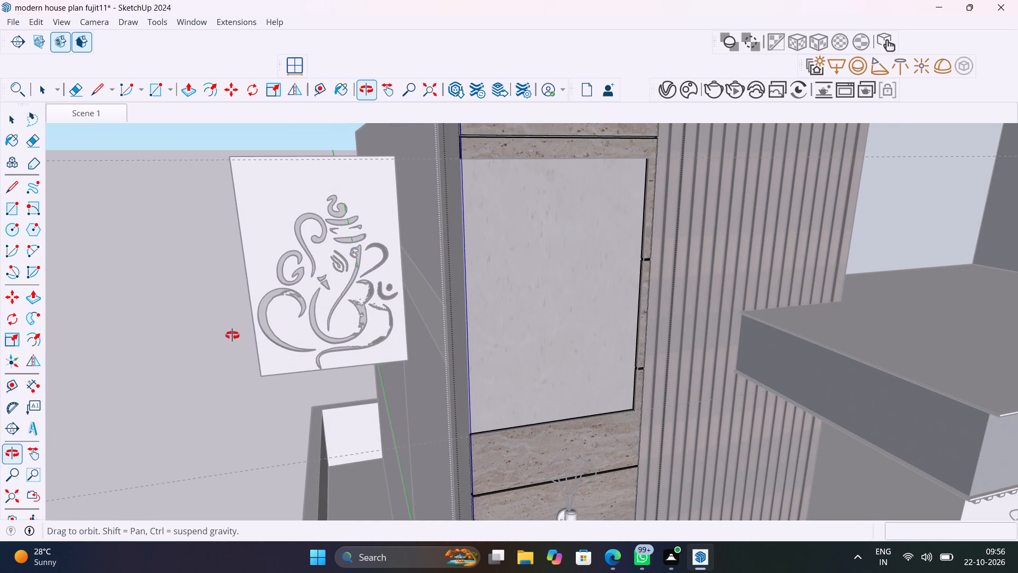
left_click(232, 335)
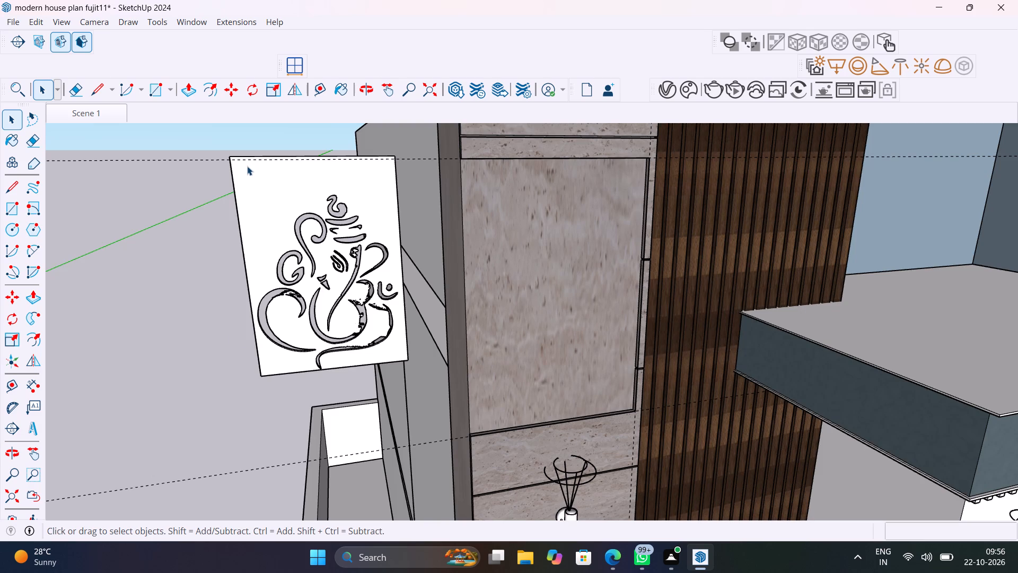
Move the Ganesha cut-out panel by its top outer back corner into the matching corner of the stone column's recess and deselect it.
scroll(247, 166, "up", 5)
middle_click_drag(314, 202, 511, 219)
scroll(511, 219, "up", 1)
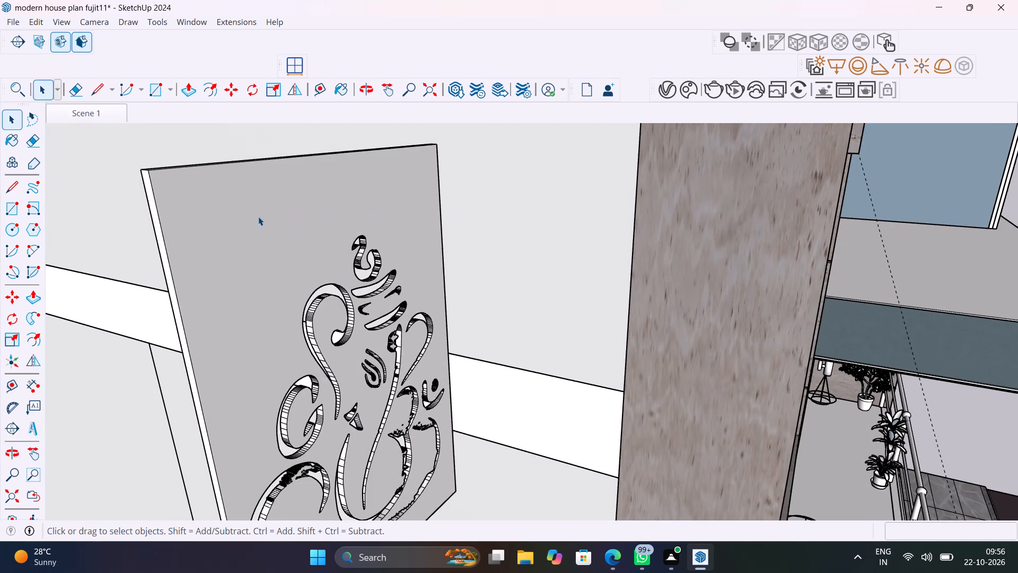
left_click(235, 216)
key("m")
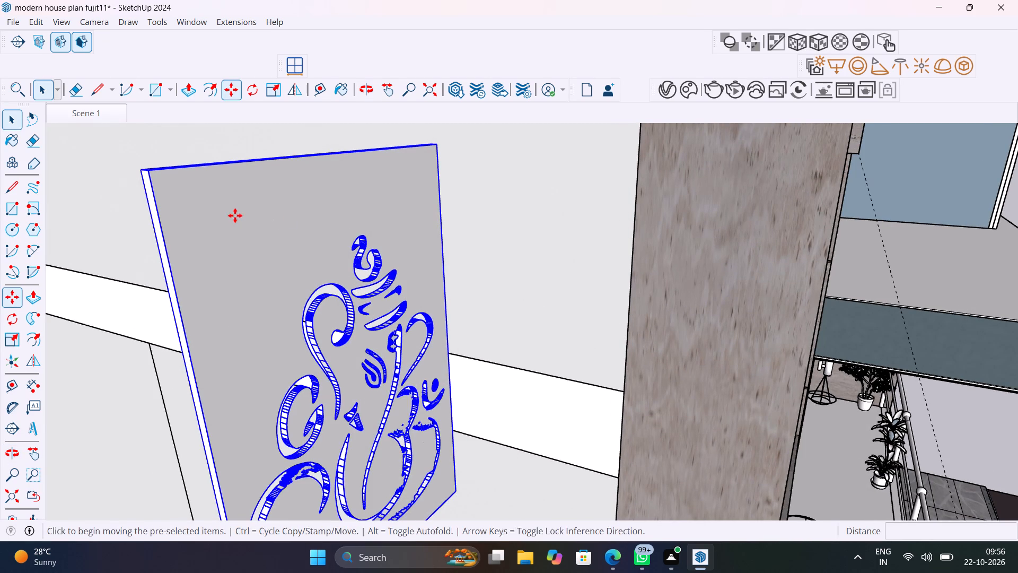
middle_click_drag(260, 227, 454, 208, "shift")
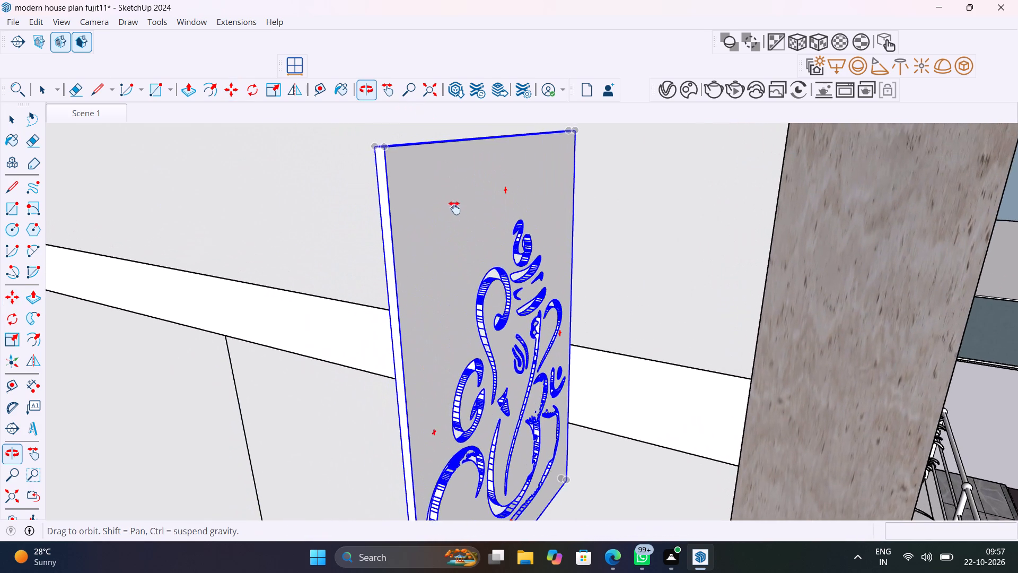
middle_click_drag(454, 208, 457, 273, "shift")
left_click(373, 226)
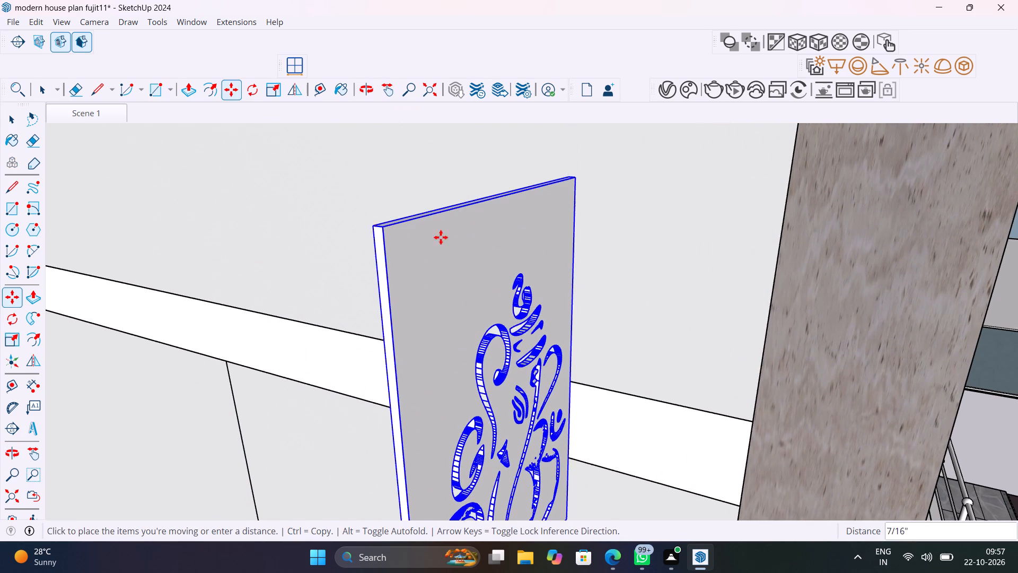
scroll(475, 238, "down", 7)
scroll(477, 238, "down", 20)
scroll(477, 238, "down", 3)
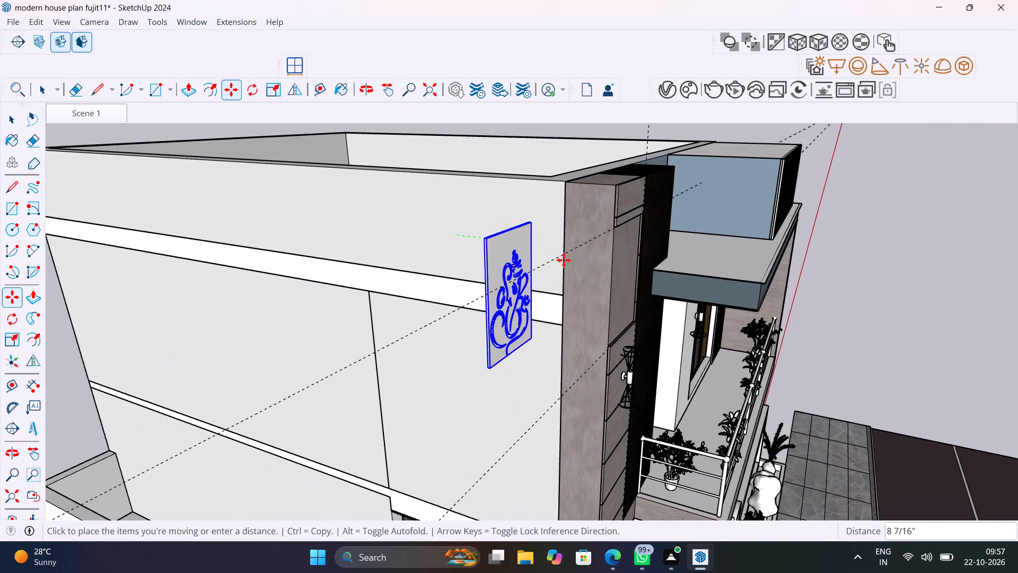
scroll(609, 243, "up", 5)
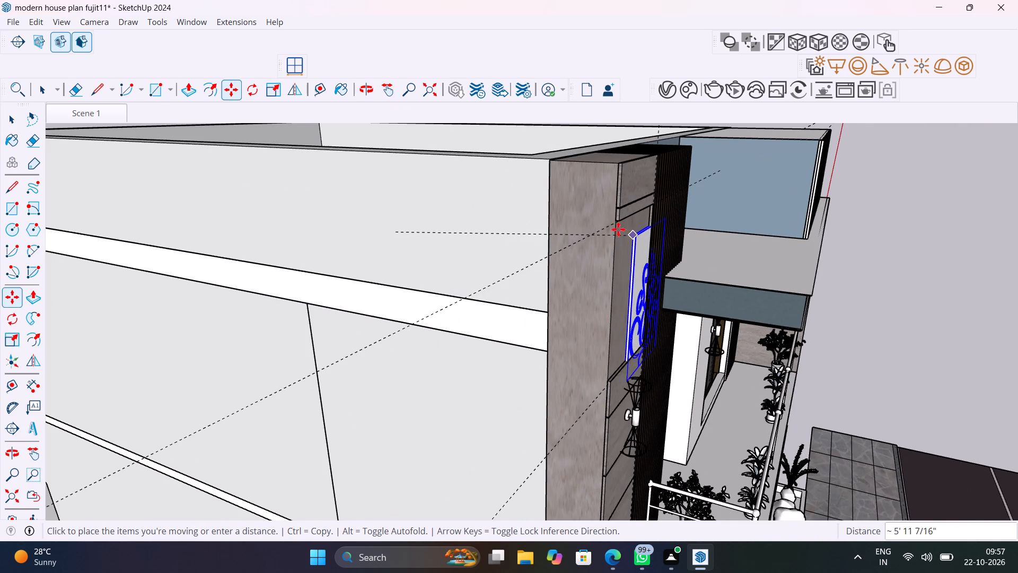
scroll(614, 225, "up", 20)
scroll(614, 225, "up", 13)
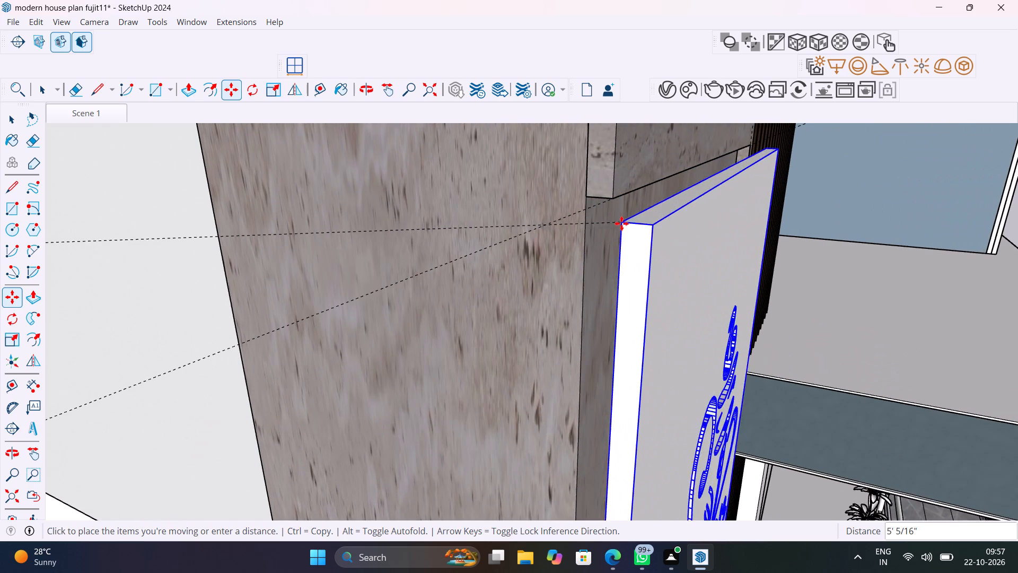
left_click(586, 195)
scroll(594, 223, "down", 16)
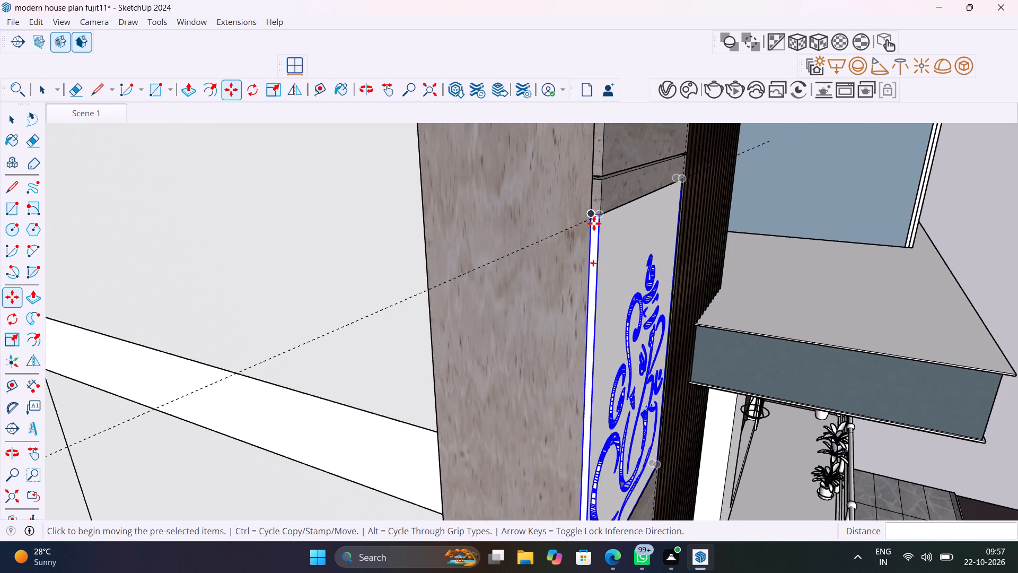
scroll(594, 223, "down", 15)
middle_click_drag(613, 257, 390, 214)
key("space")
scroll(390, 214, "down", 8)
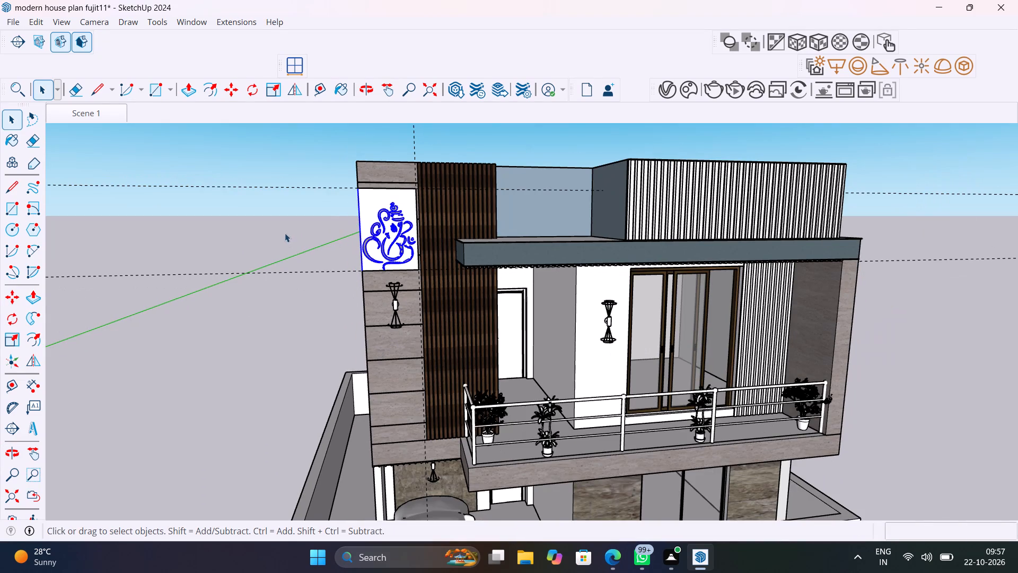
left_click(285, 233)
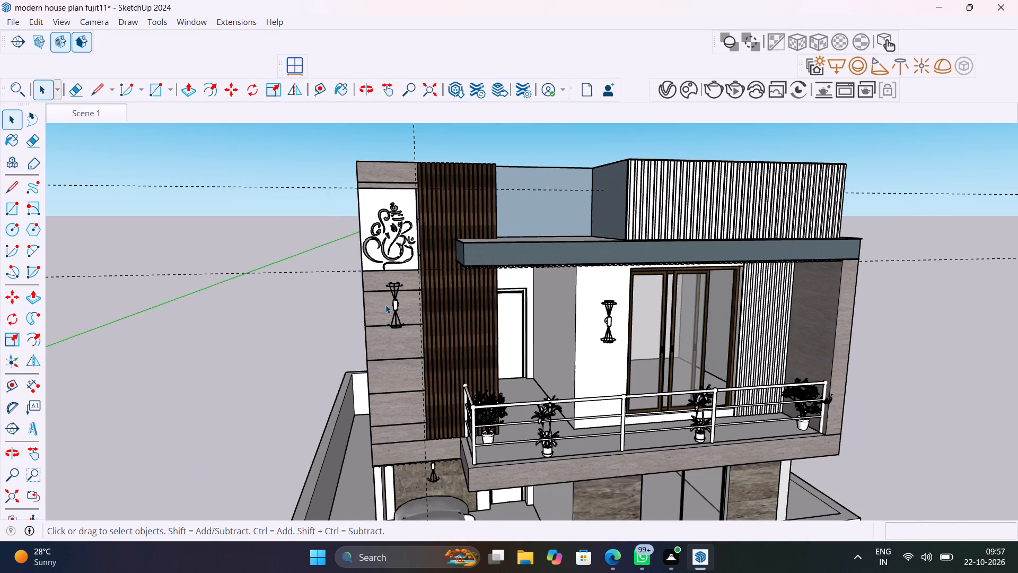
Examine the Ganesha panel's fit in the column recess and its cut-outs from the front and from above.
scroll(459, 319, "down", 1)
middle_click_drag(455, 318, 380, 314)
scroll(380, 314, "up", 1)
scroll(409, 255, "up", 5)
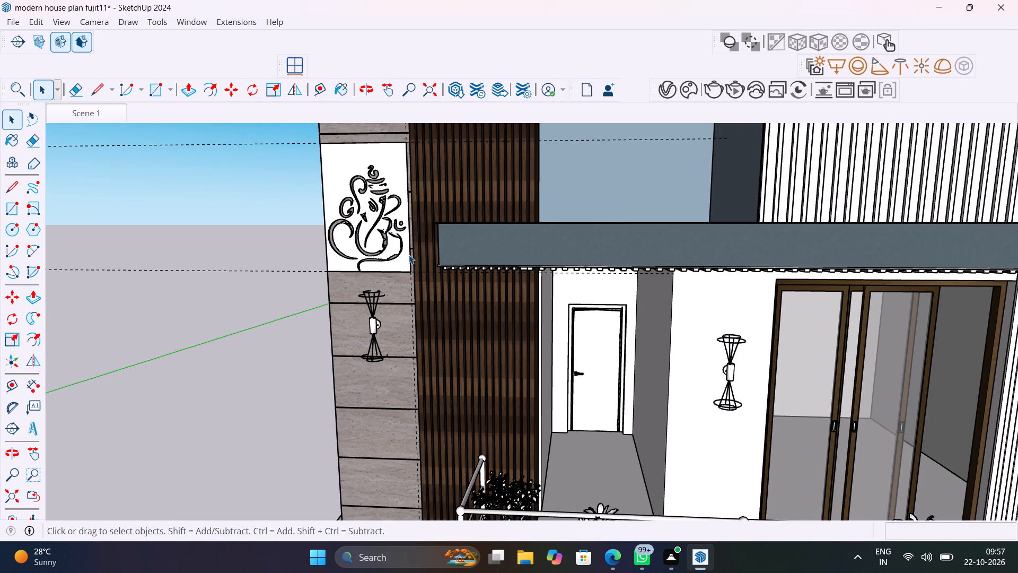
scroll(373, 238, "up", 12)
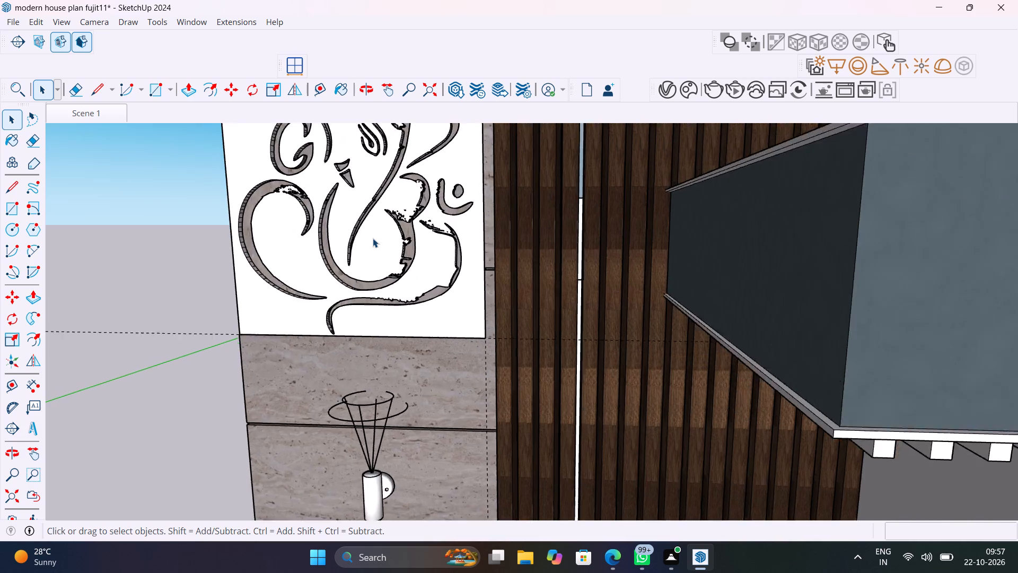
scroll(373, 238, "up", 2)
middle_click_drag(427, 251, 590, 323)
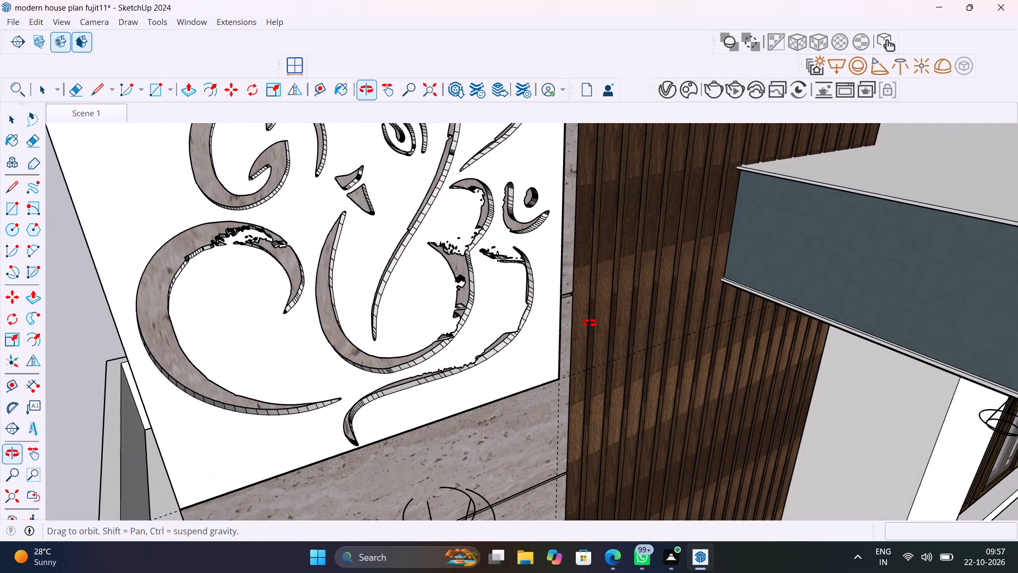
middle_click_drag(590, 323, 463, 372)
scroll(222, 241, "down", 9)
middle_click_drag(249, 240, 353, 222)
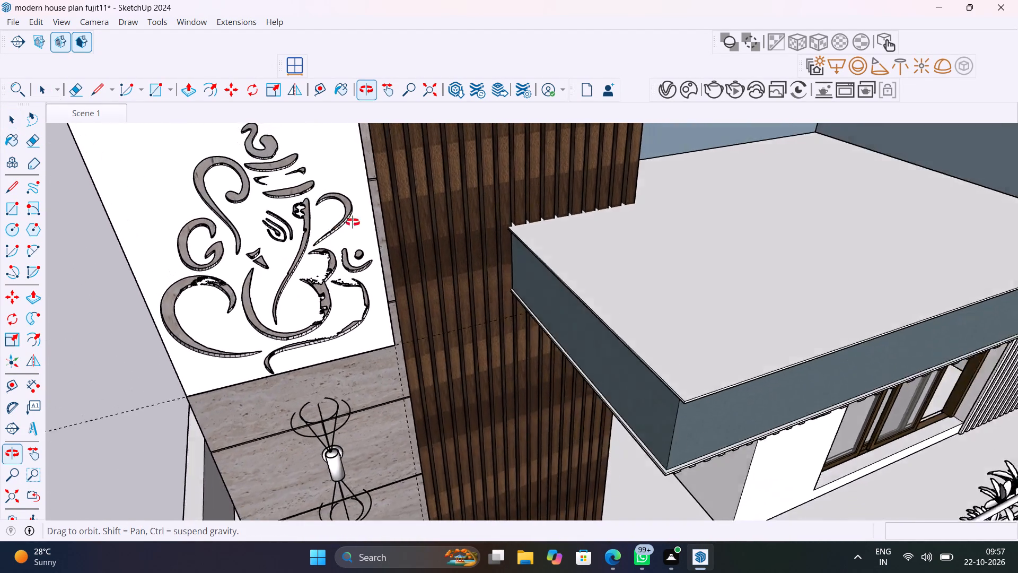
middle_click_drag(353, 222, 428, 194)
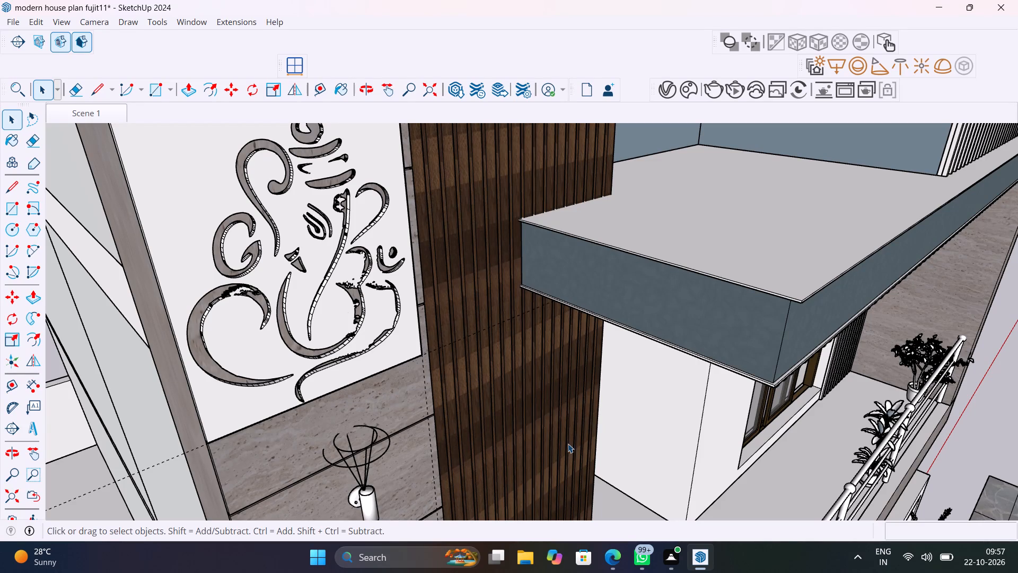
Open the god-ganesha-cnc-design-mdf-jali JPG from Downloads to check the reference design, then return to the house model.
left_click(521, 551)
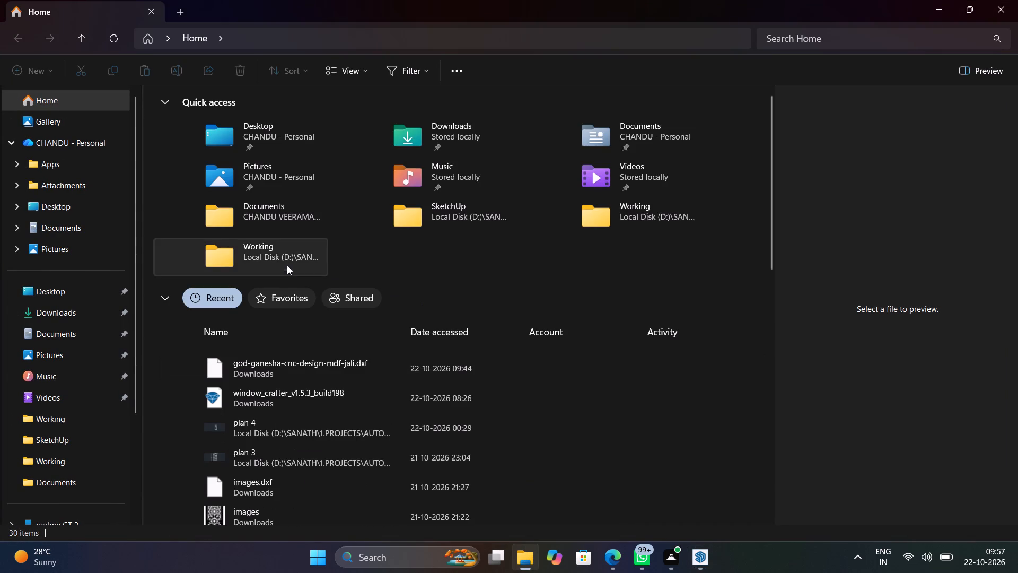
left_click(51, 307)
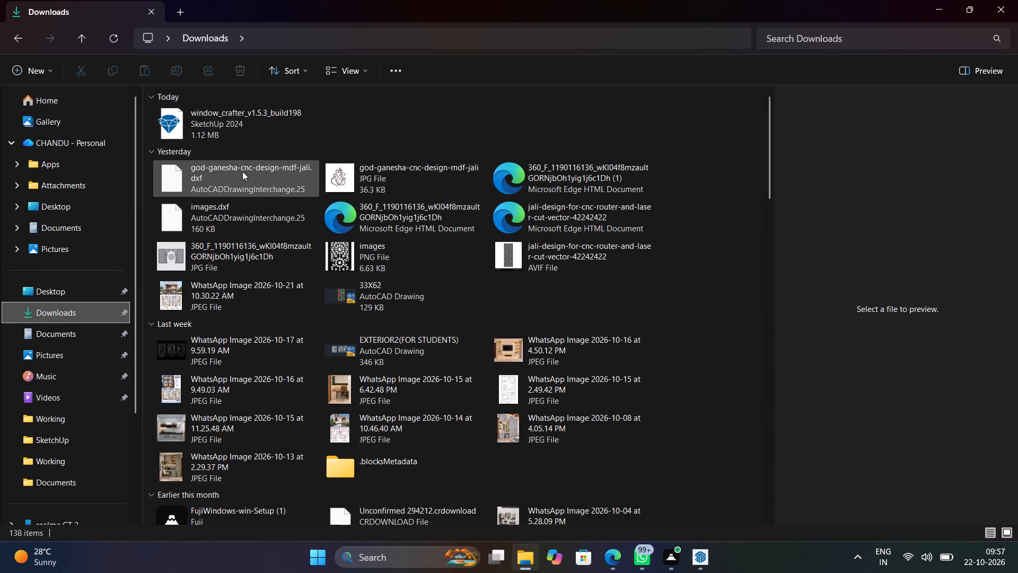
double_click(346, 175)
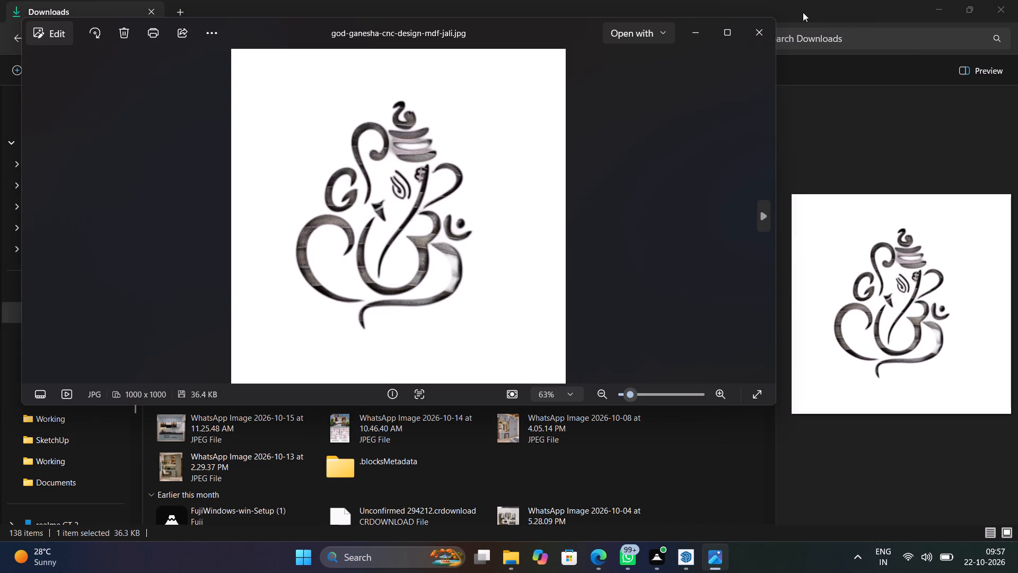
left_click(766, 29)
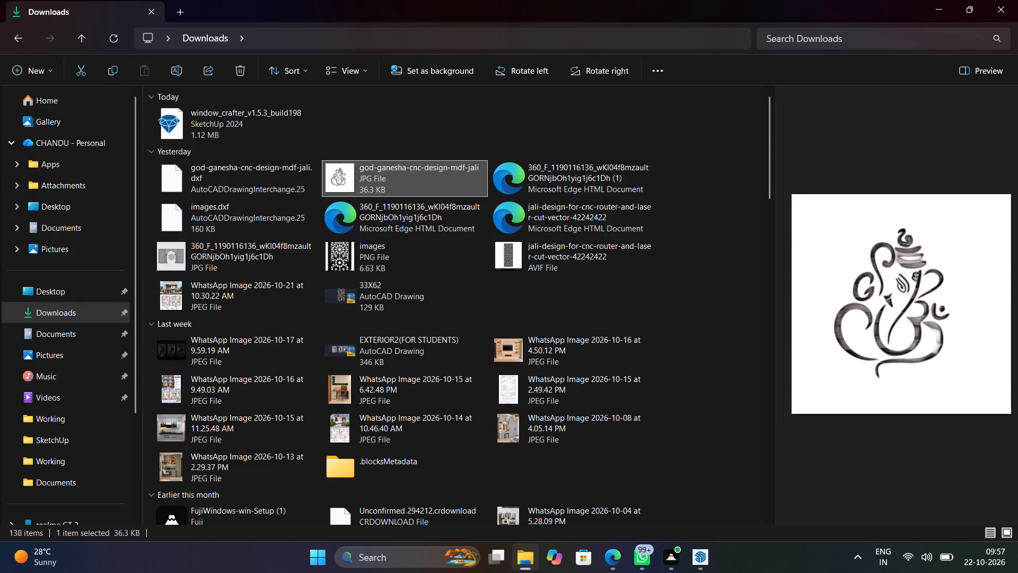
left_click(999, 14)
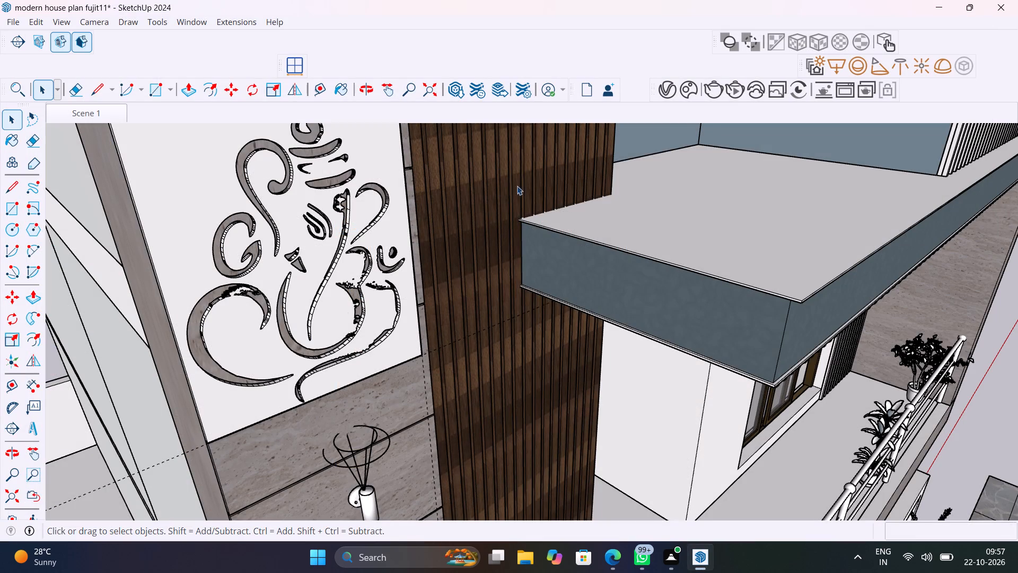
Open the Ganesha panel group, paint its front face with Marble C 150cm sampled from the column cladding, and close the group.
scroll(340, 270, "down", 5)
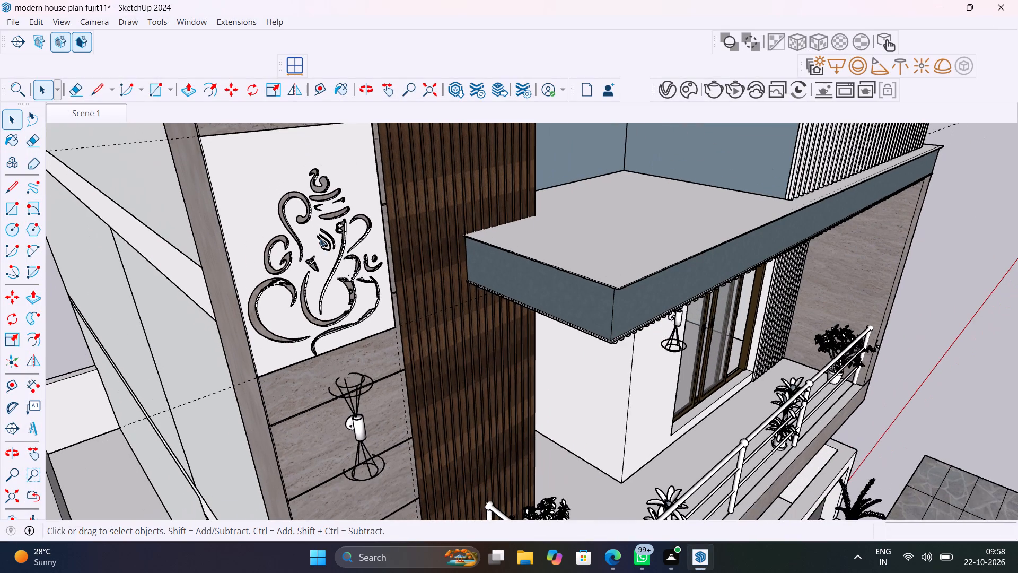
middle_click_drag(304, 190, 417, 290)
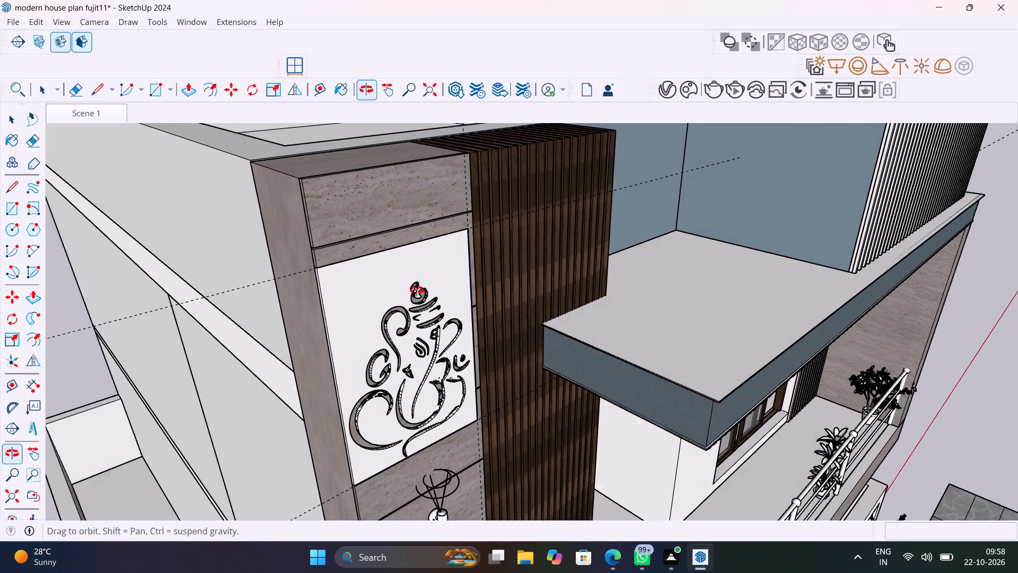
middle_click_drag(417, 290, 441, 256)
left_click(387, 251)
scroll(387, 251, "up", 4)
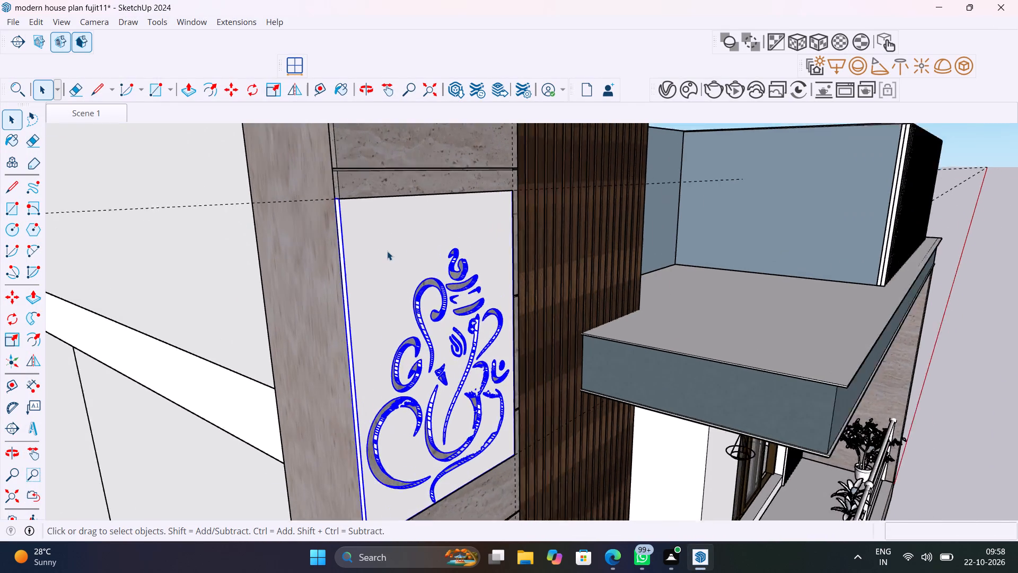
scroll(387, 251, "up", 2)
double_click(387, 251)
left_click(387, 251)
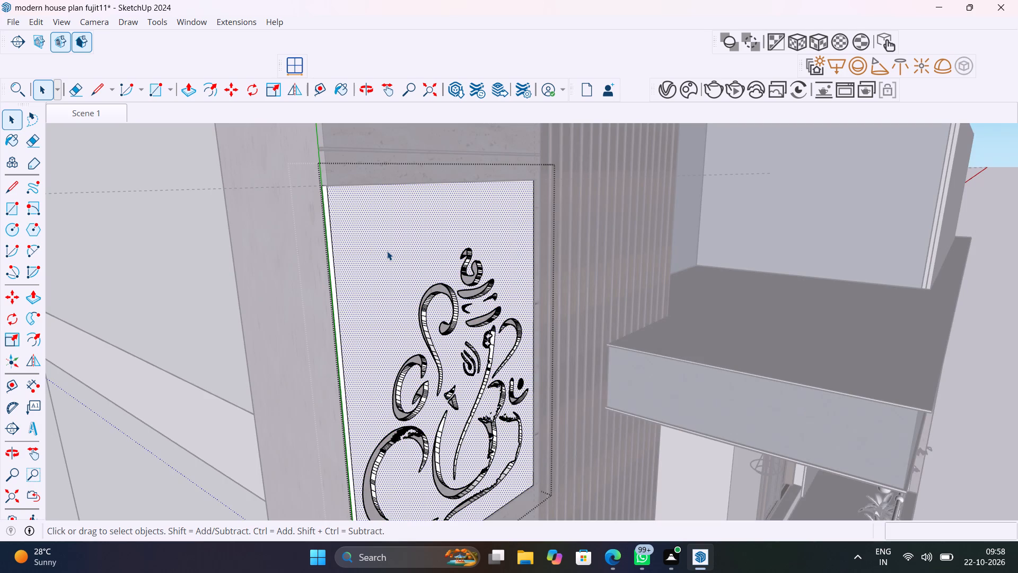
key("b")
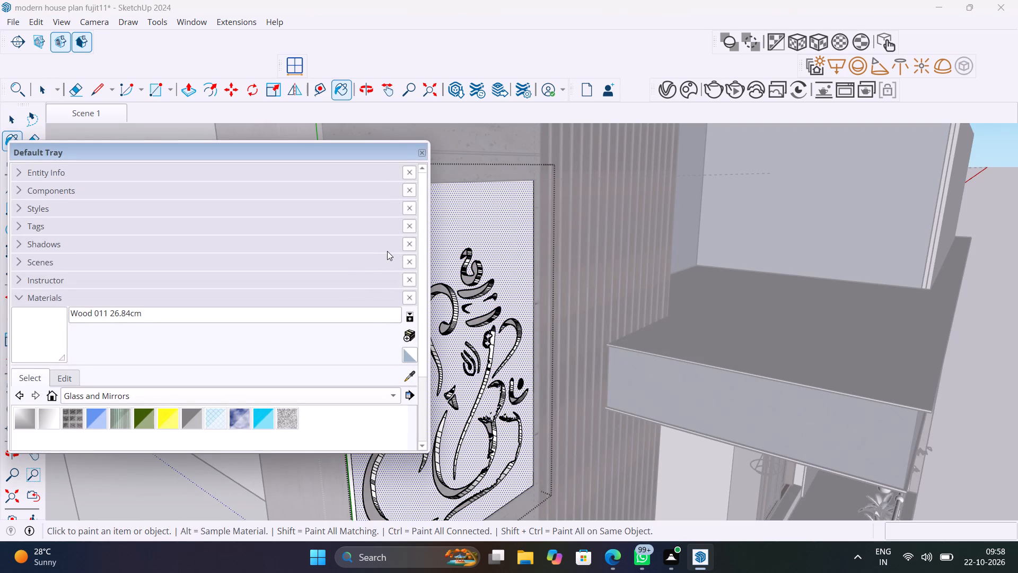
left_click(414, 376)
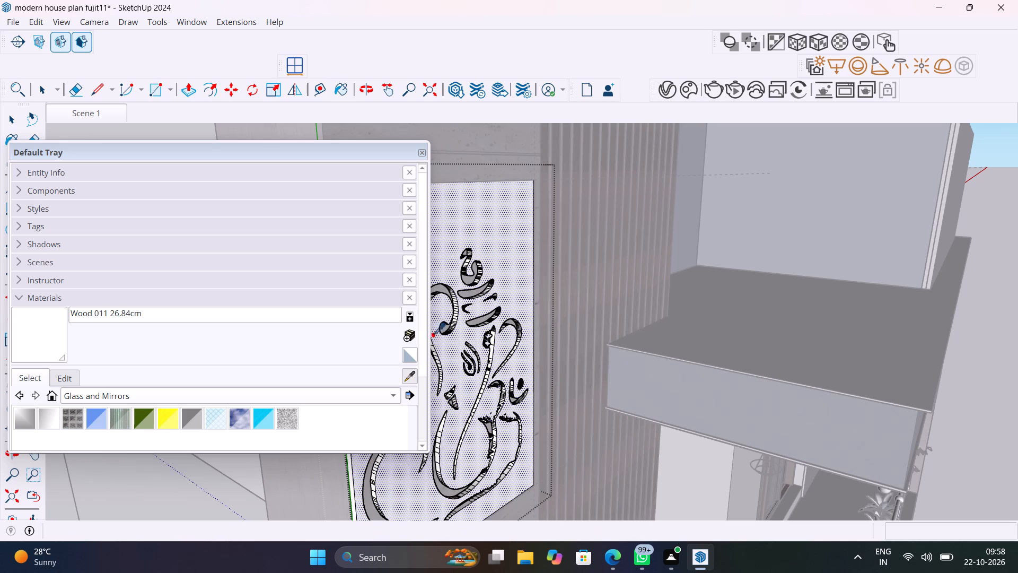
left_click(485, 140)
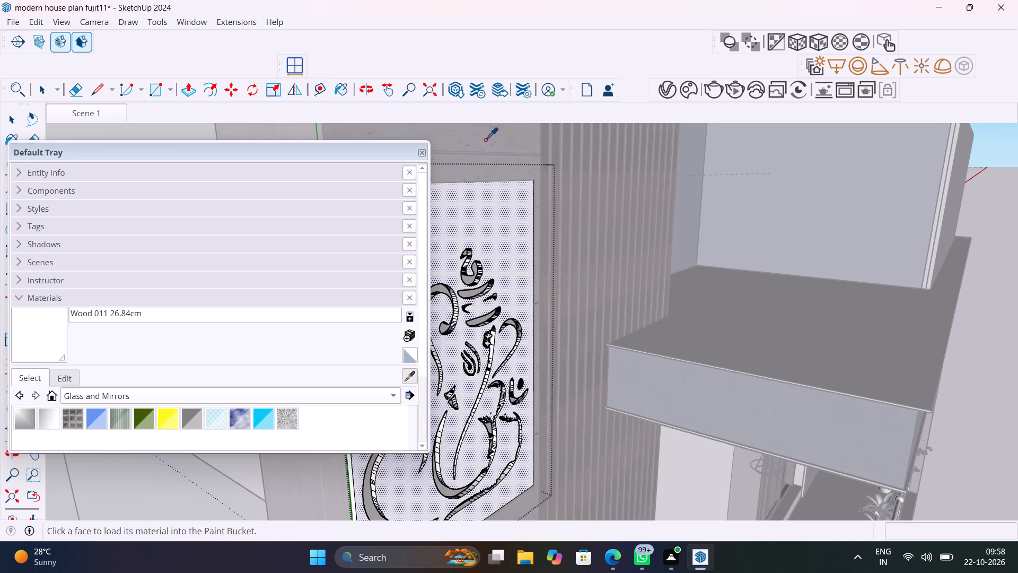
left_click(497, 216)
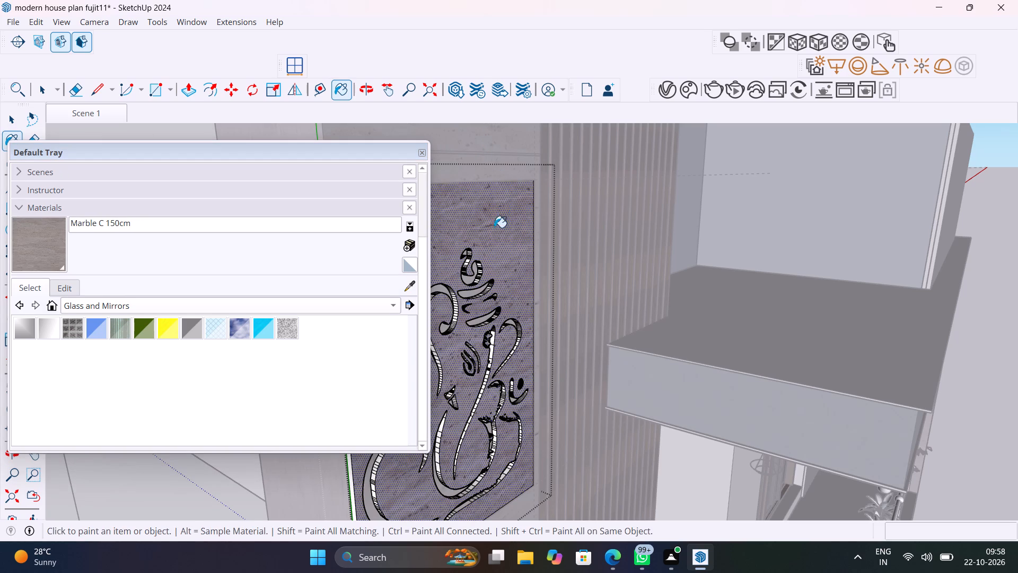
left_click(423, 154)
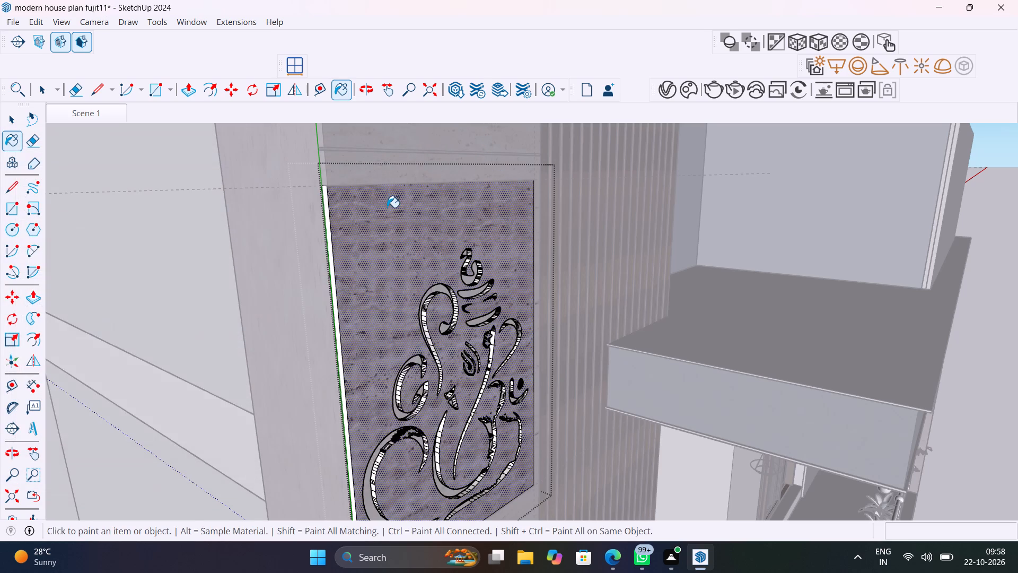
scroll(387, 207, "down", 13)
key("space")
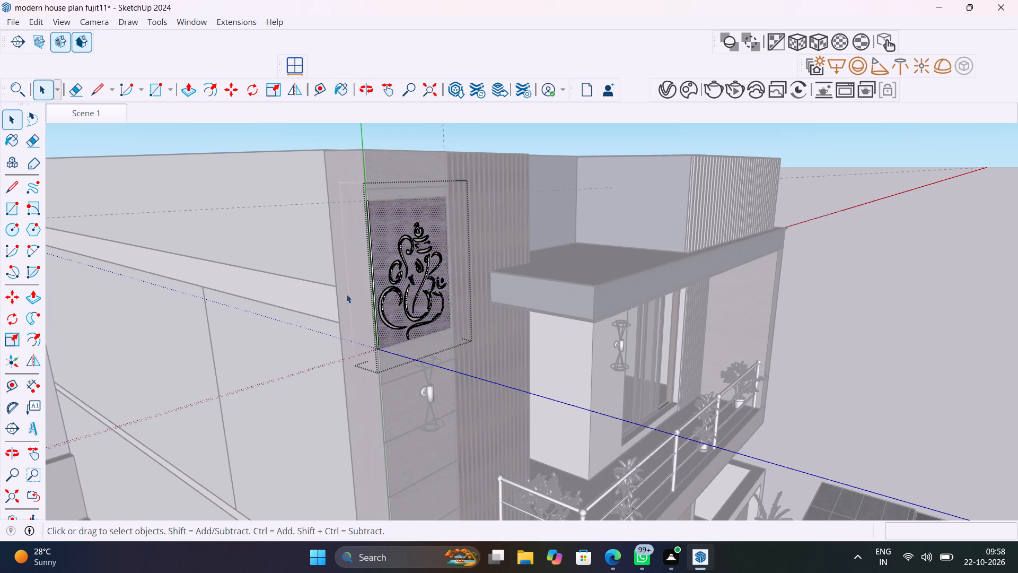
left_click(812, 310)
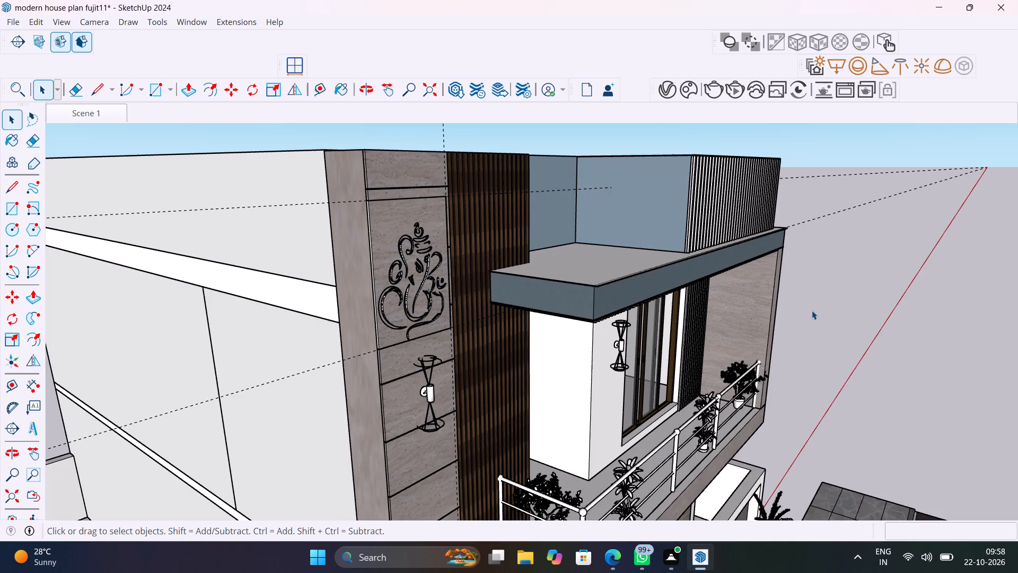
Inspect the painted Ganesha panel's front, side edge and cut-out walls on the column.
middle_click_drag(812, 310, 677, 299)
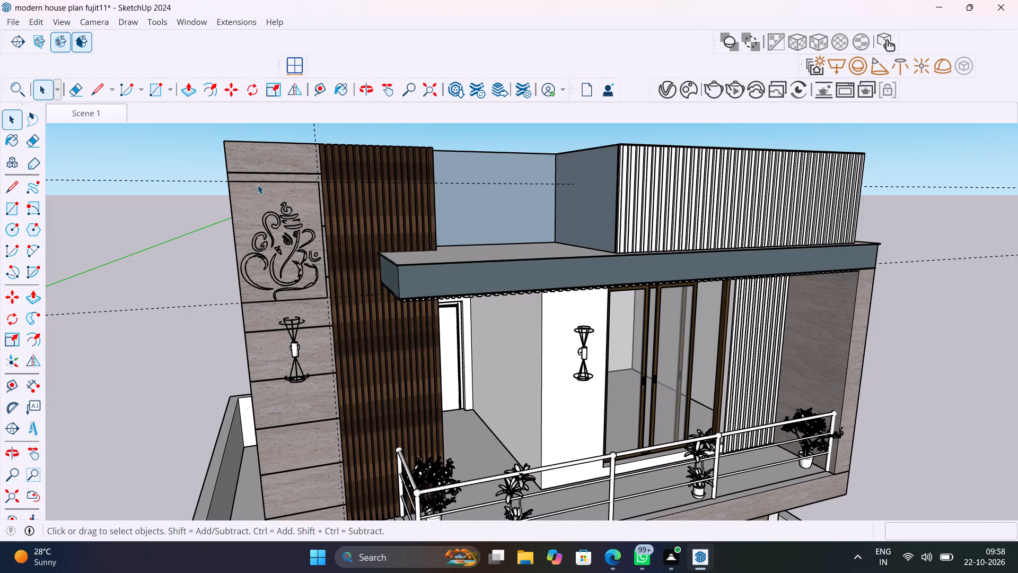
scroll(260, 183, "up", 11)
middle_click_drag(294, 205, 471, 205)
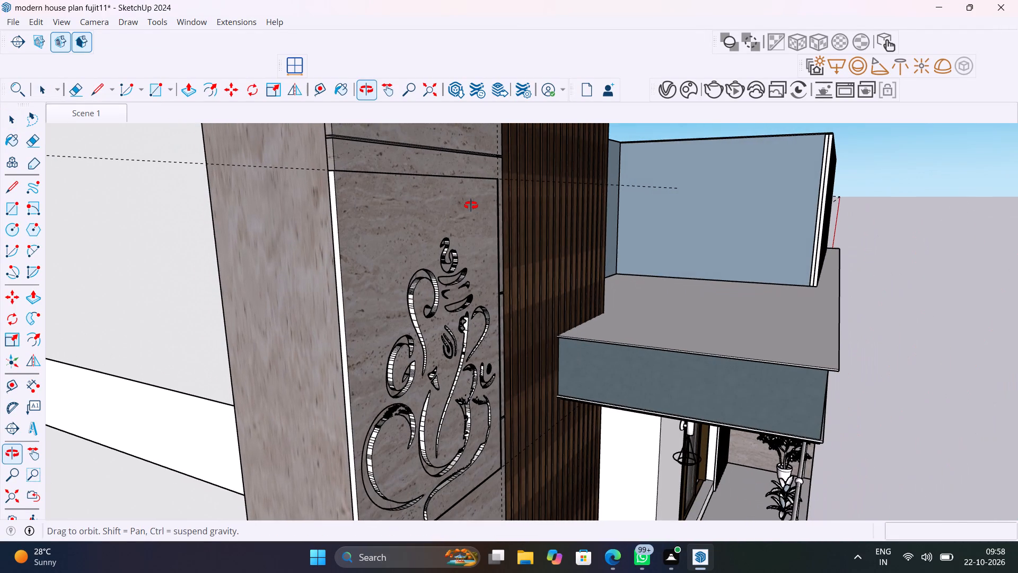
middle_click_drag(471, 205, 480, 202)
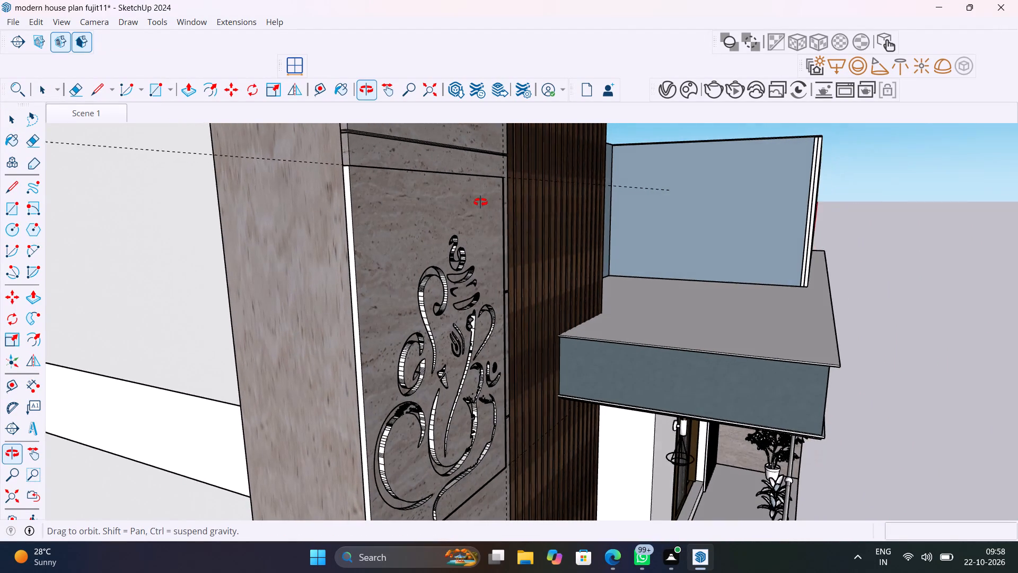
middle_click_drag(480, 202, 425, 170)
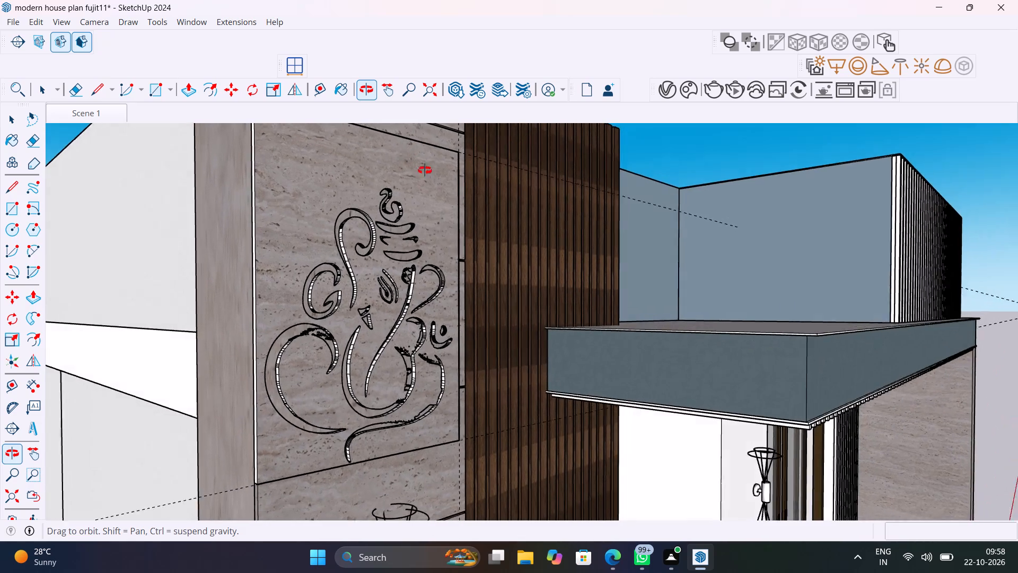
Inspect the marble-finished Ganesha panel on the column from the front and from a wider view of the facade.
middle_click_drag(425, 170, 408, 183)
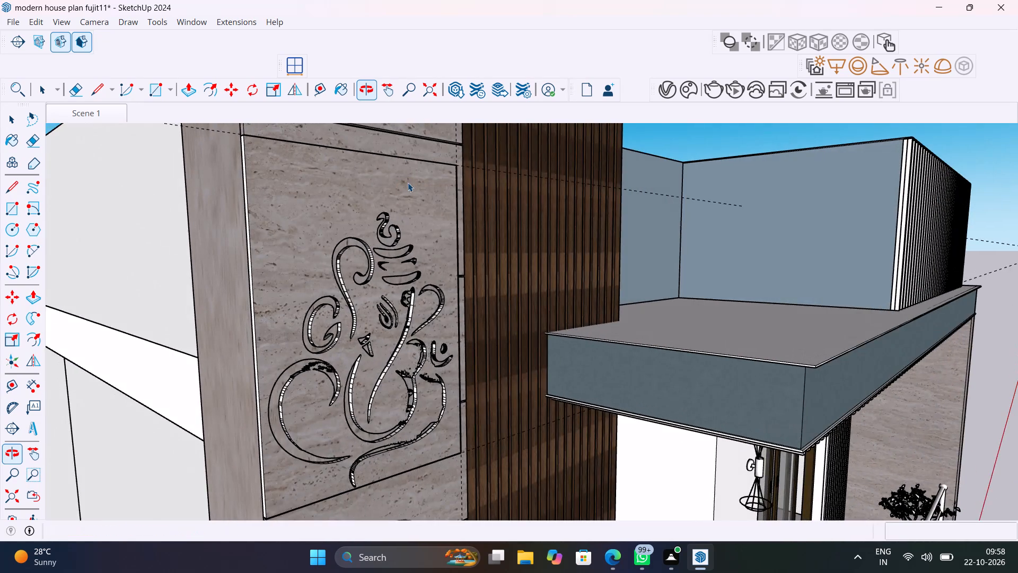
scroll(419, 184, "down", 18)
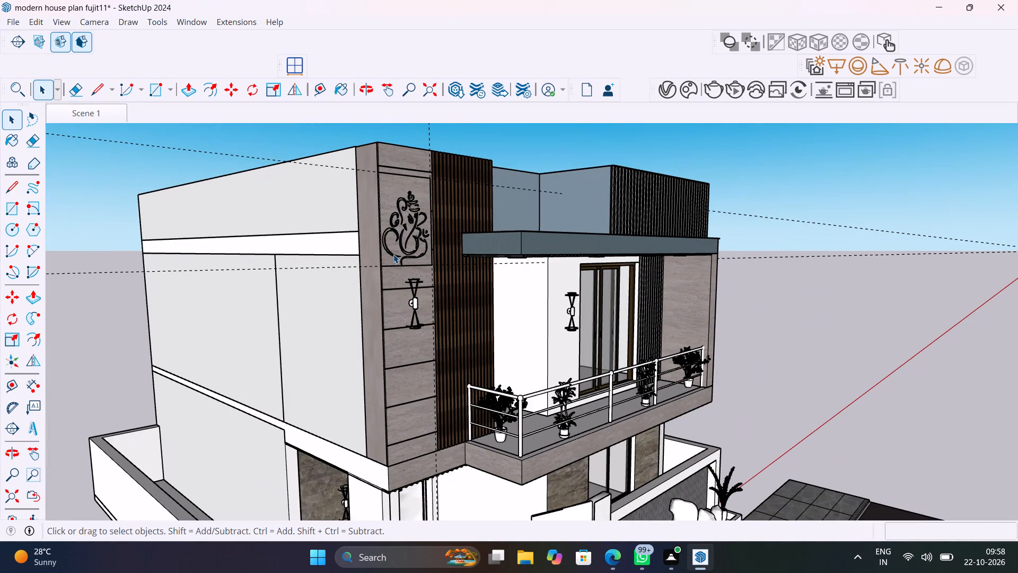
scroll(393, 255, "up", 16)
middle_click_drag(448, 272, 337, 362)
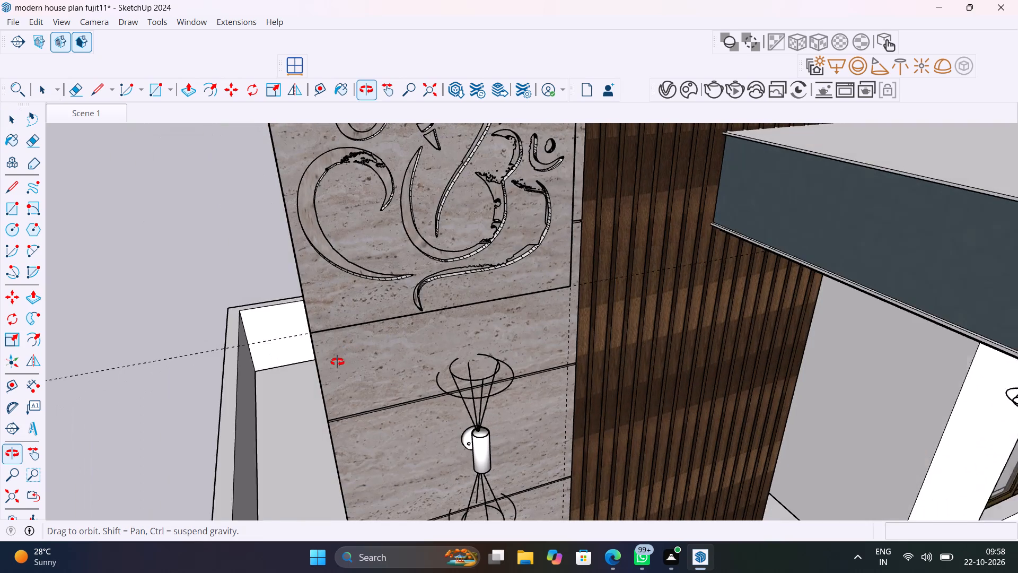
middle_click_drag(337, 362, 334, 362)
scroll(410, 288, "down", 6)
middle_click_drag(467, 277, 368, 289)
scroll(368, 289, "up", 1)
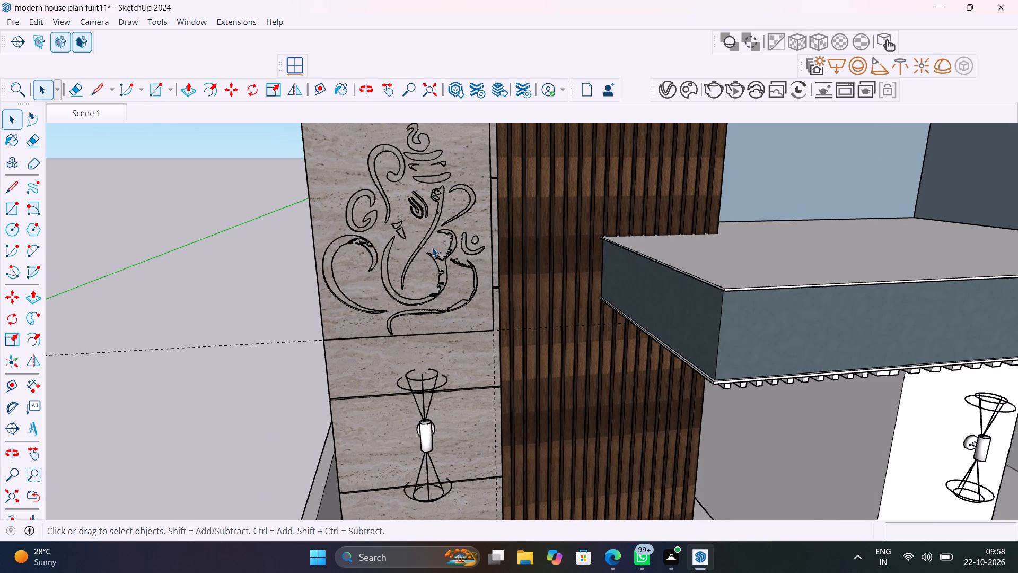
scroll(432, 248, "down", 2)
Paint the white side edge of the Ganesha panel with Marble C 150cm sampled from the column's side, and close the materials tray.
middle_click_drag(438, 265, 667, 299)
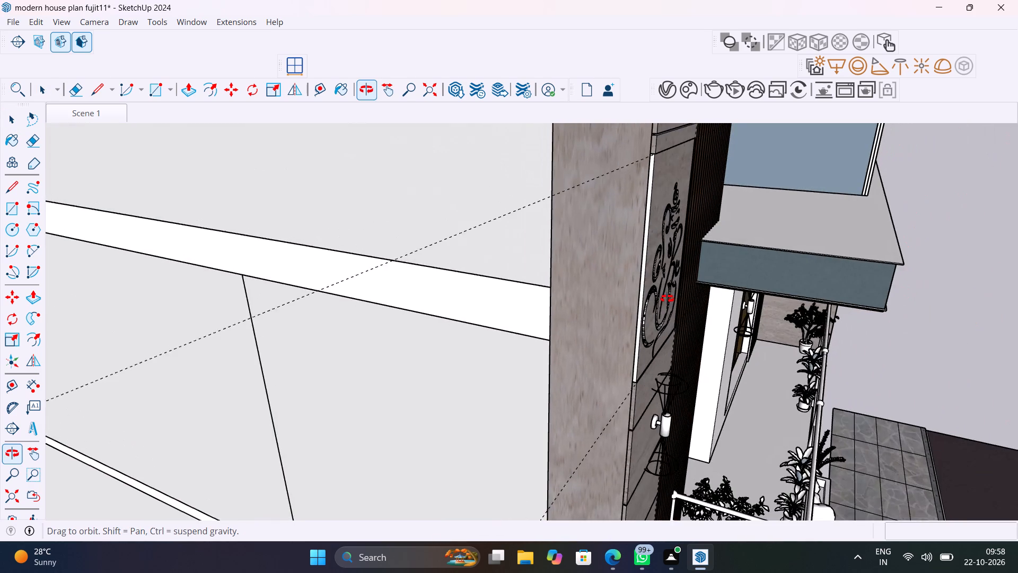
middle_click_drag(667, 299, 667, 298)
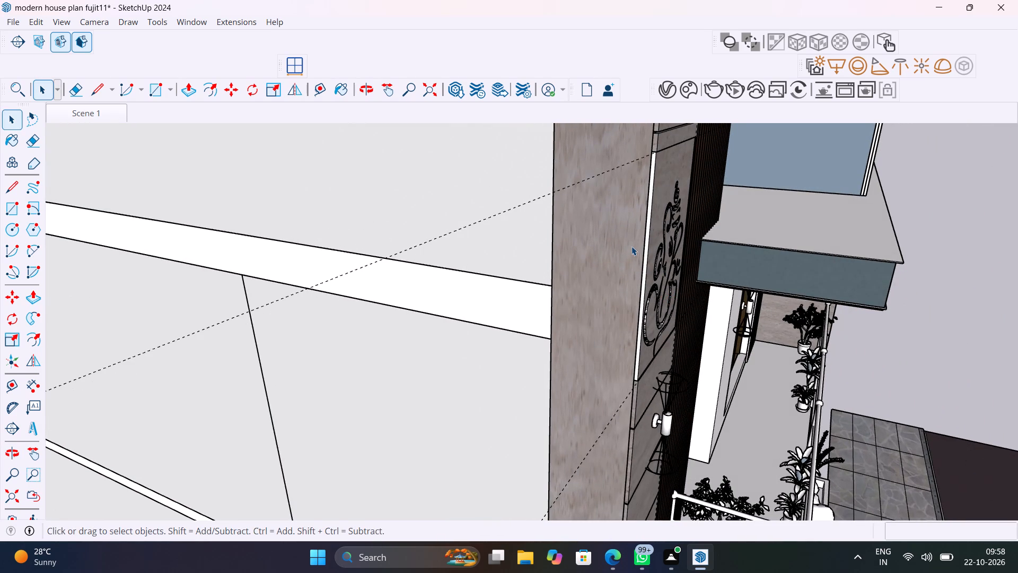
key("b")
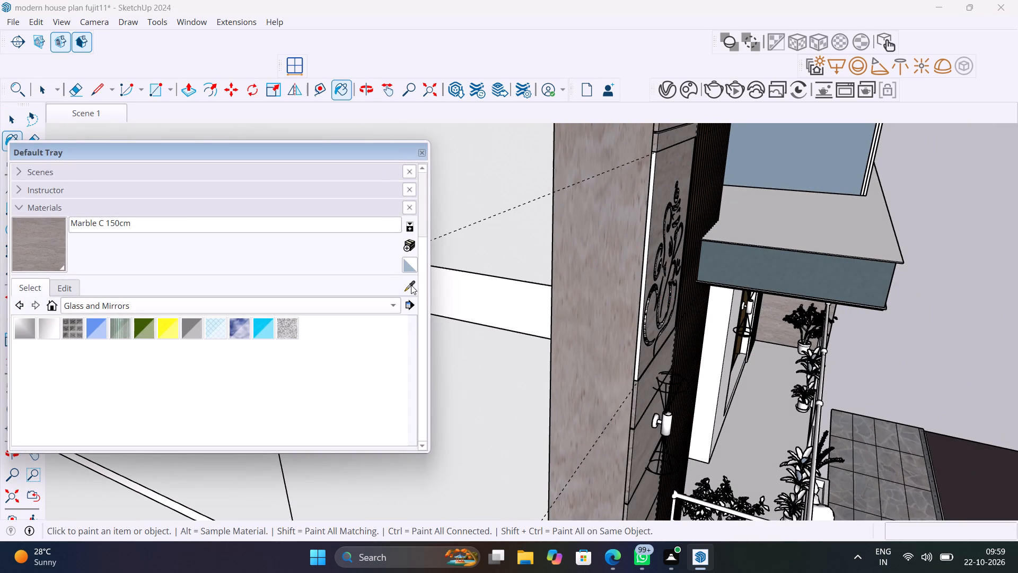
left_click(411, 285)
scroll(651, 229, "up", 8)
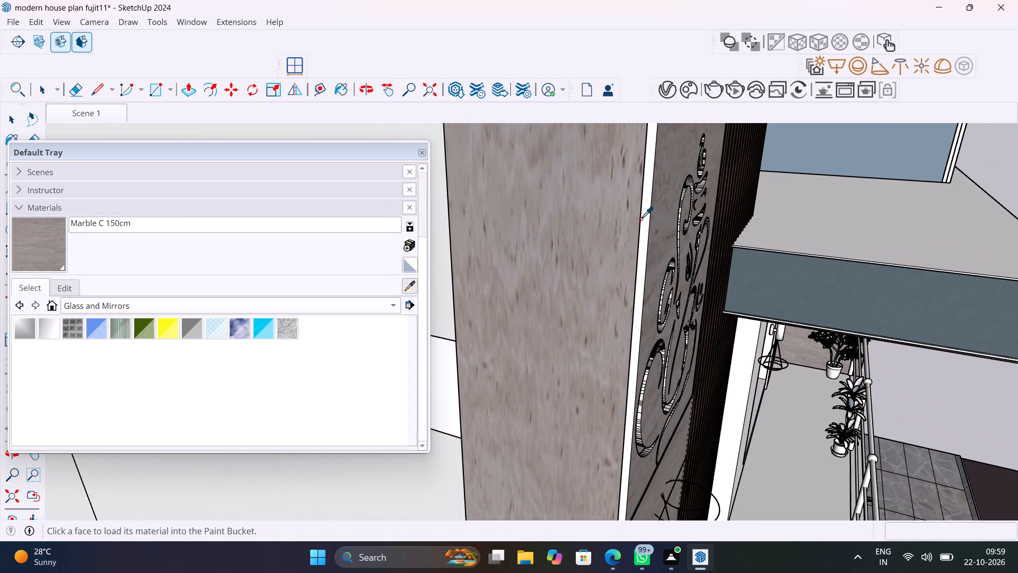
left_click(645, 224)
left_click(565, 248)
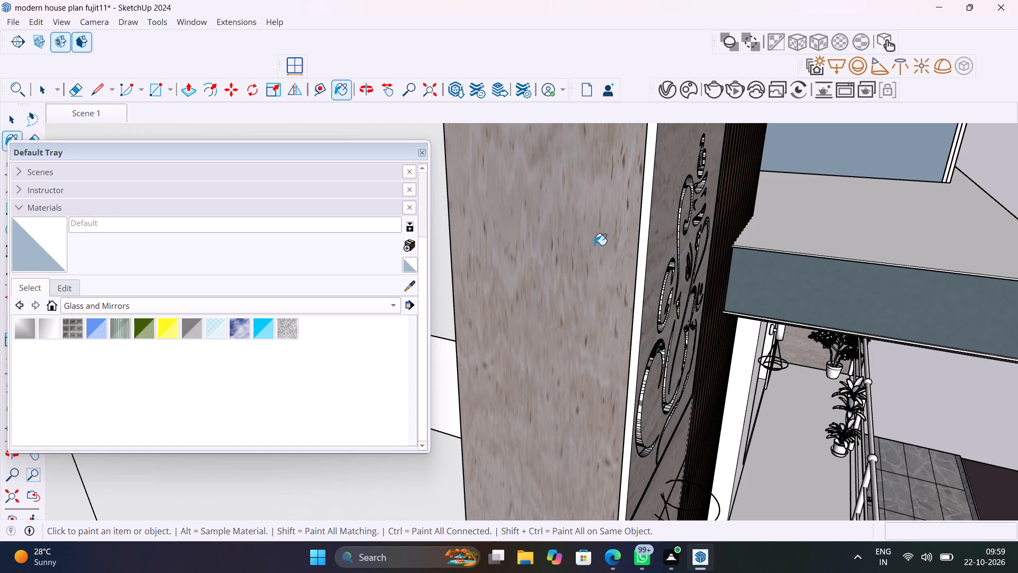
left_click(643, 237)
left_click(415, 285)
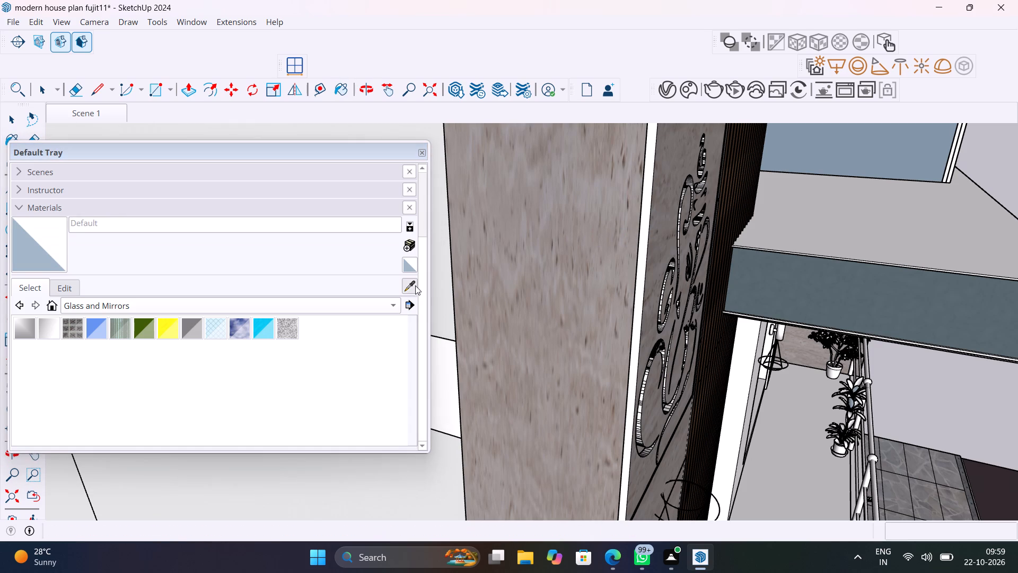
left_click(568, 273)
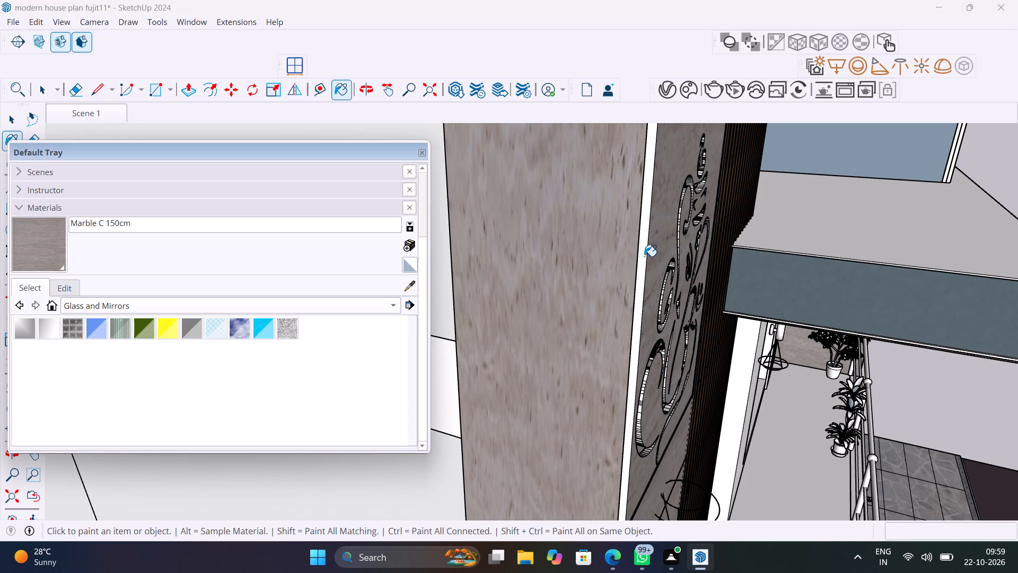
left_click(644, 256)
scroll(644, 256, "down", 10)
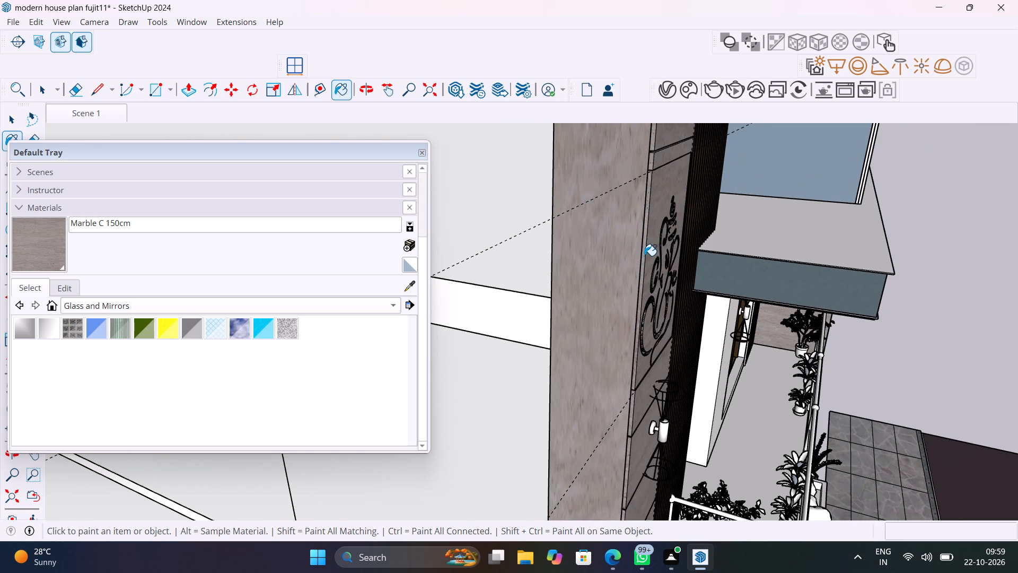
scroll(644, 256, "up", 4)
scroll(644, 256, "down", 12)
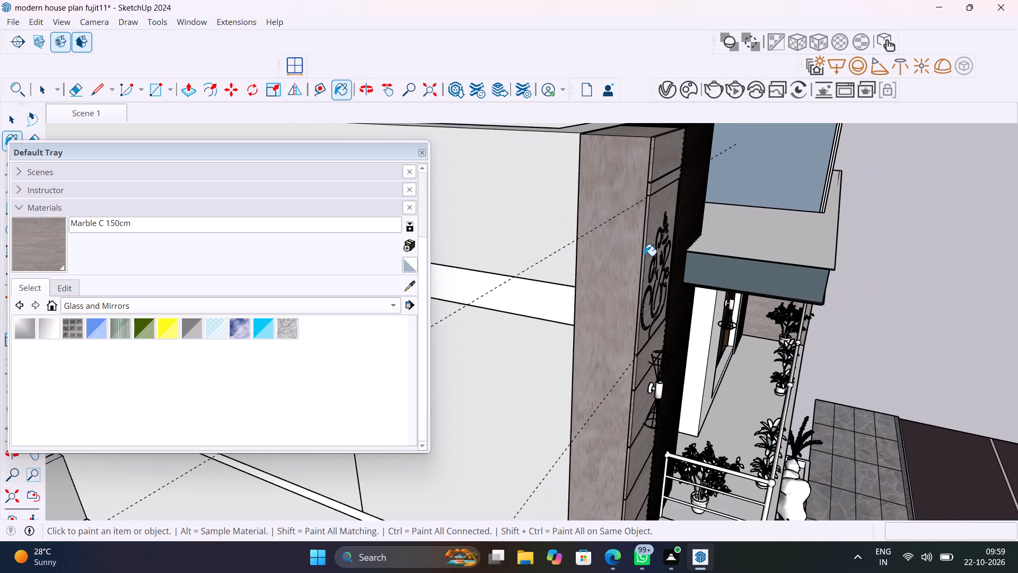
key("space")
left_click(901, 260)
middle_click_drag(881, 288, 880, 288)
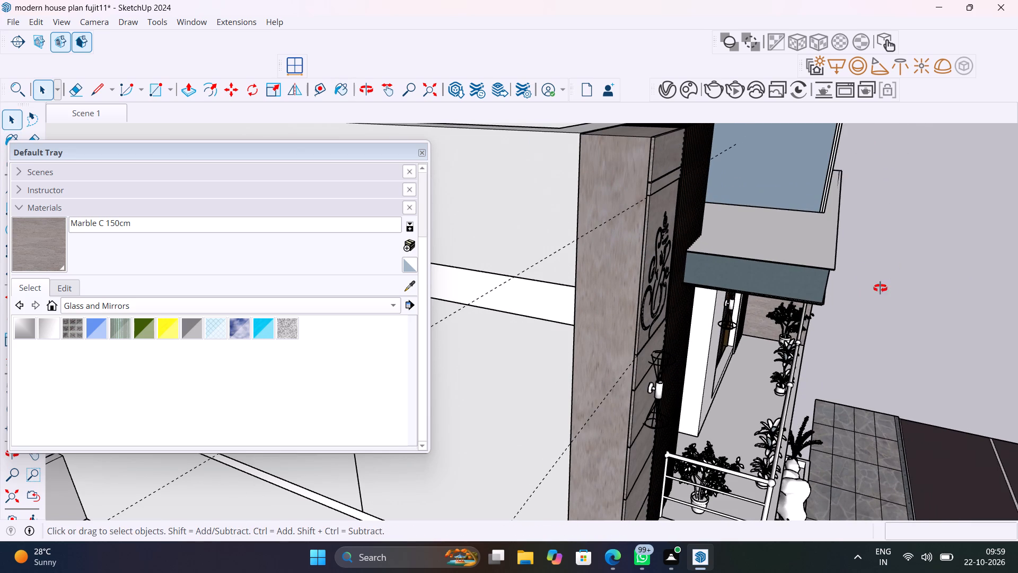
middle_click_drag(880, 288, 658, 262)
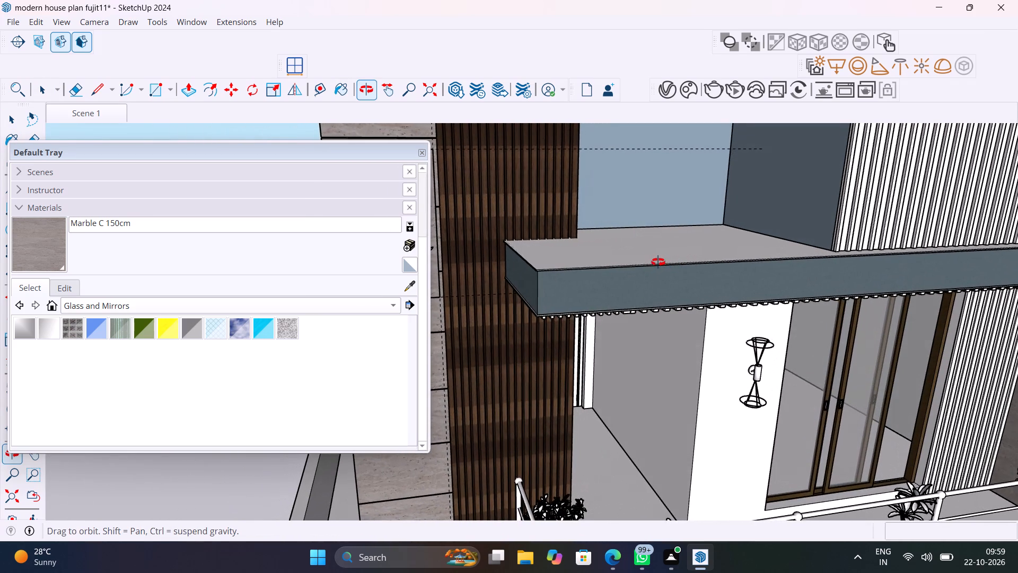
middle_click_drag(658, 262, 623, 264)
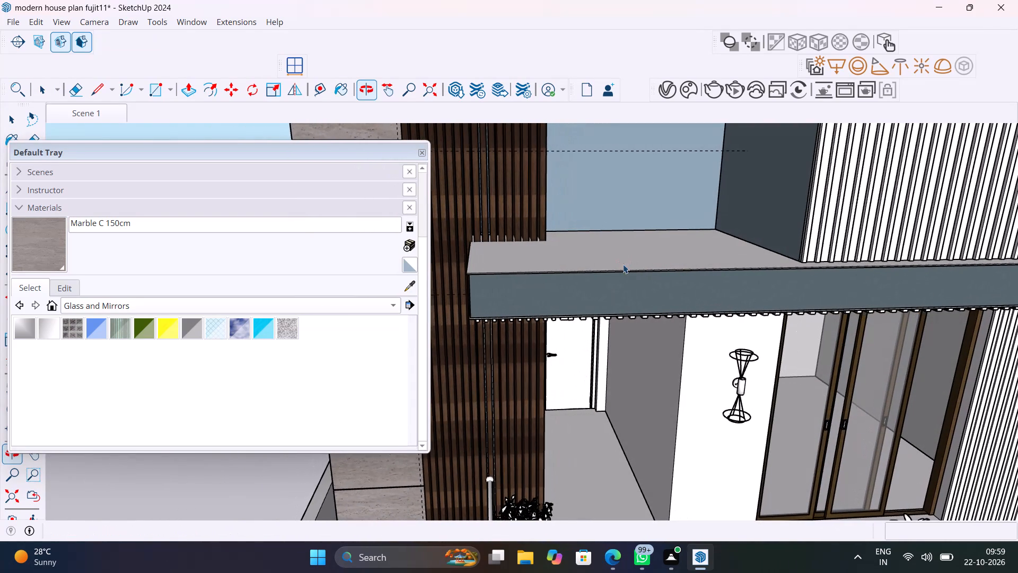
left_click(420, 154)
Delete the edge line along the top of the Ganesha panel and the horizontal guide line running beside it.
scroll(437, 204, "down", 5)
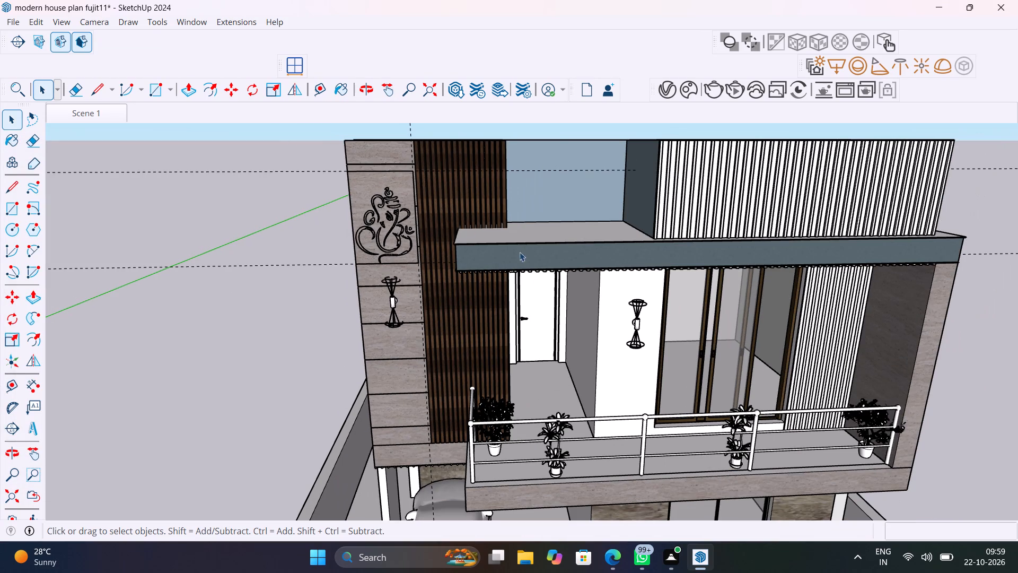
scroll(372, 179, "up", 6)
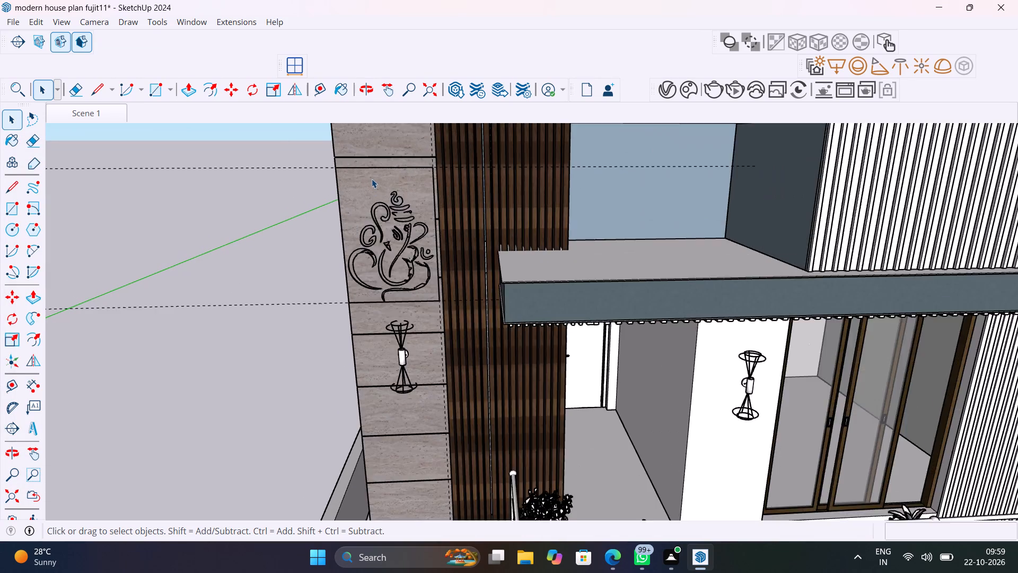
scroll(372, 179, "up", 5)
middle_click_drag(384, 219, 639, 230)
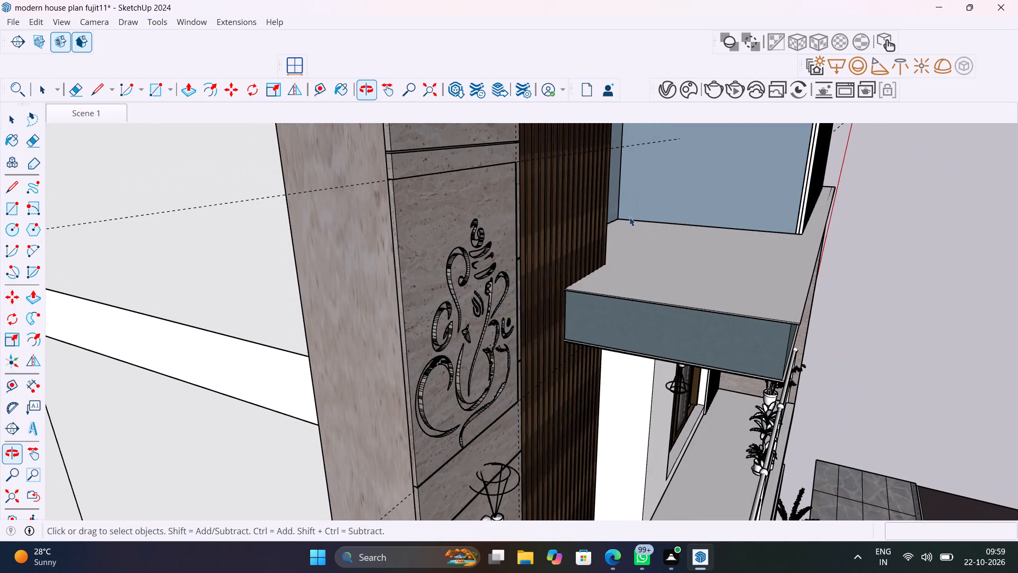
scroll(404, 182, "up", 19)
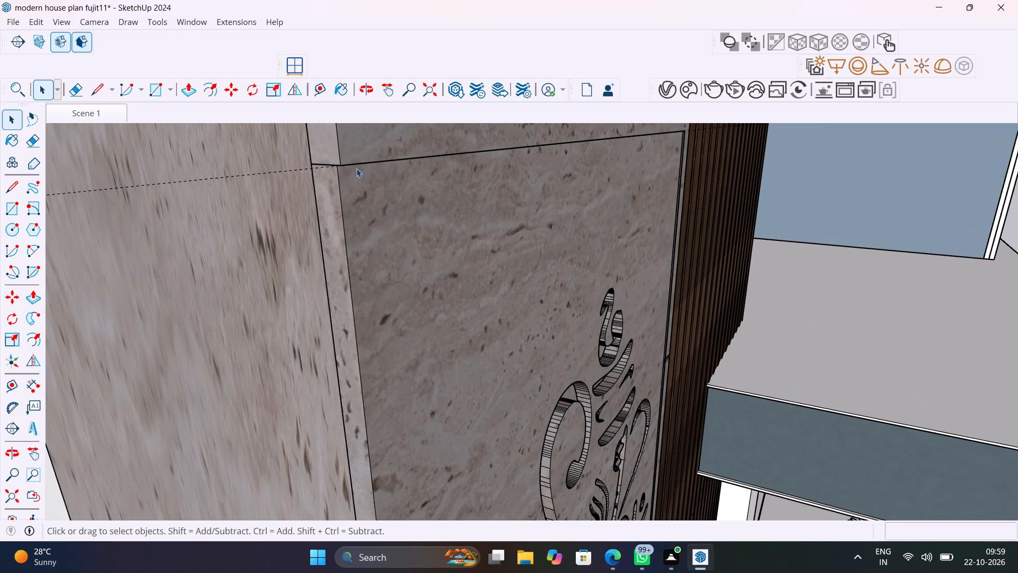
left_click(359, 163)
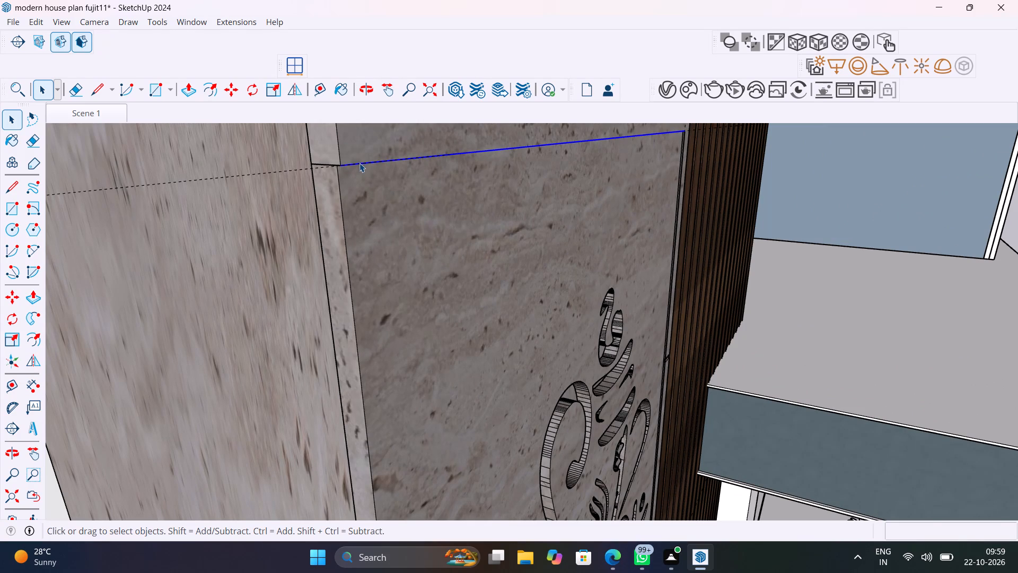
key("Delete")
left_click(359, 163)
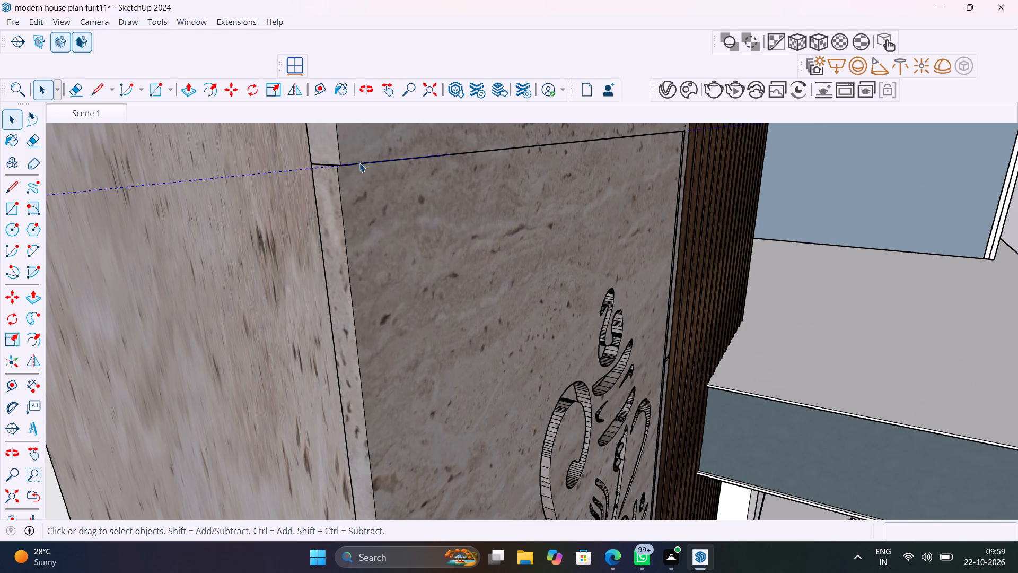
key("Delete")
Delete the edge line along the bottom of the Ganesha panel and the horizontal guide line at its lower corner.
scroll(359, 163, "down", 20)
scroll(359, 163, "down", 9)
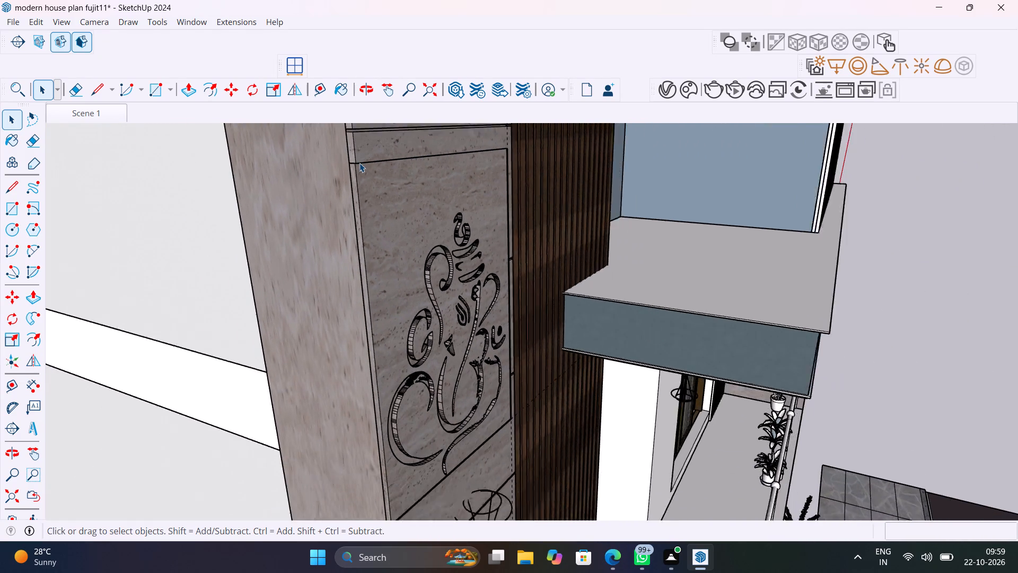
scroll(359, 163, "down", 1)
scroll(402, 462, "up", 17)
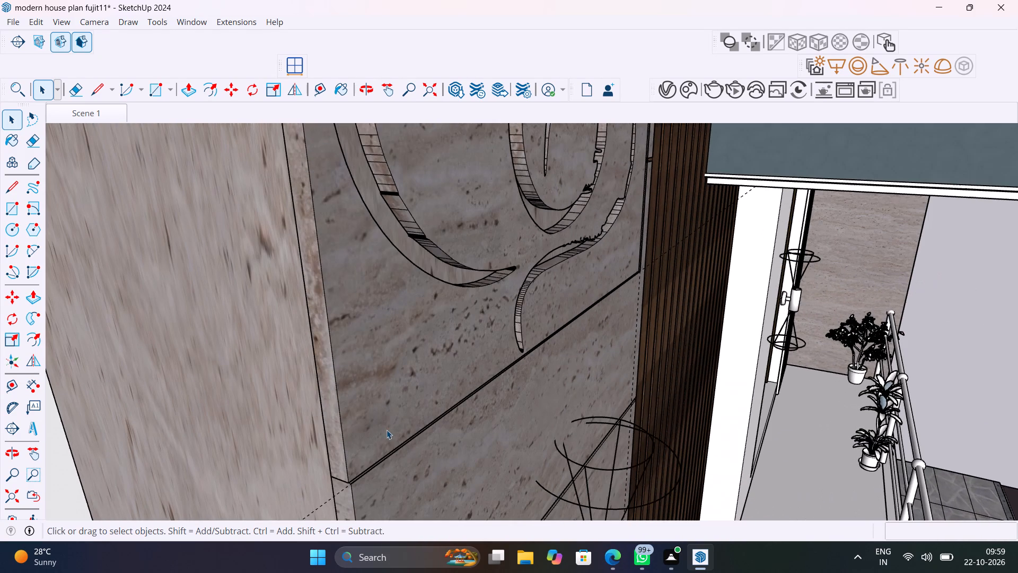
left_click(384, 463)
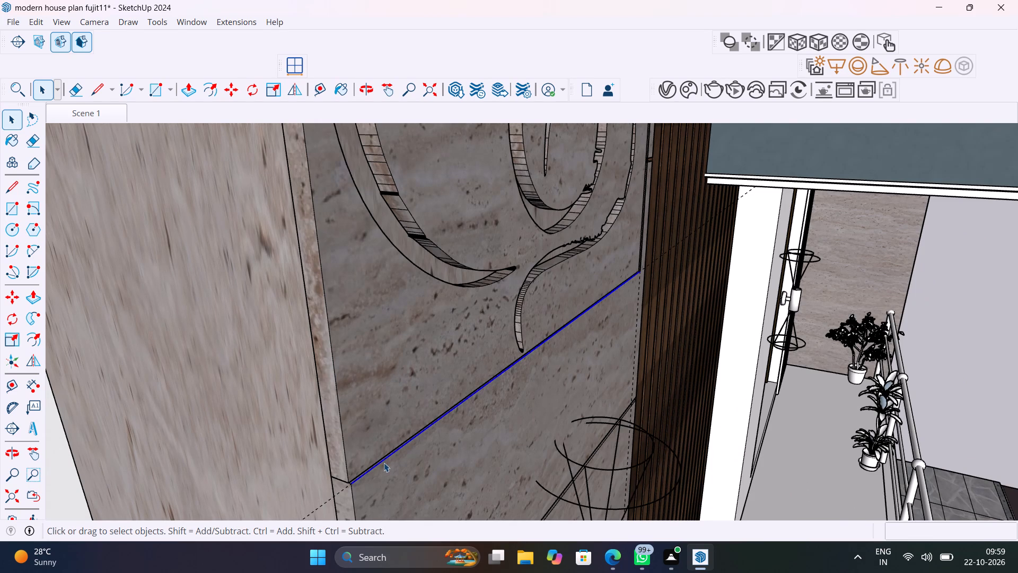
key("Delete")
left_click(347, 489)
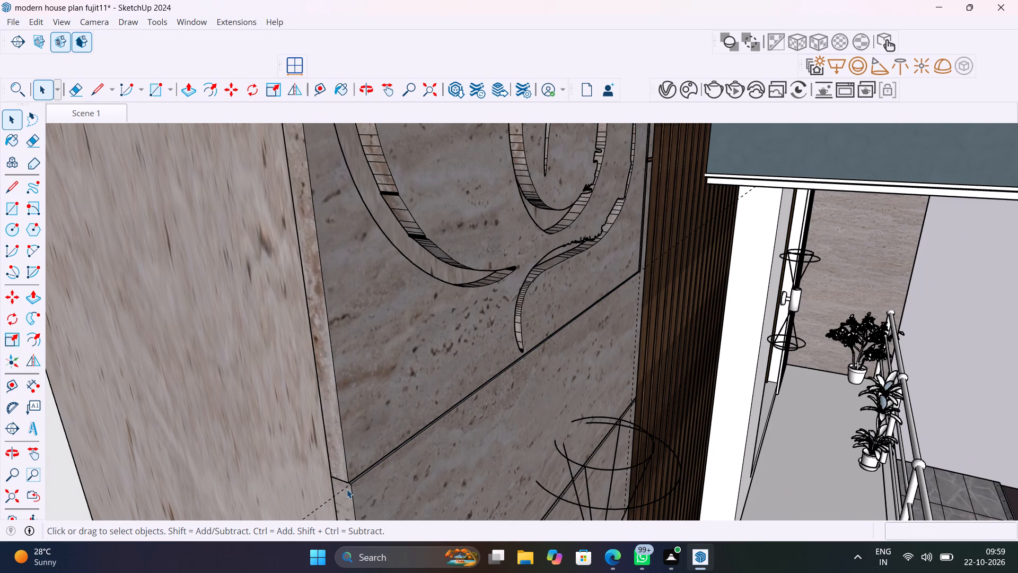
key("Delete")
Inspect the joint below the Ganesha panel up close, and the whole column from a distance.
middle_click_drag(394, 474, 424, 383)
scroll(424, 383, "up", 12)
scroll(379, 393, "up", 4)
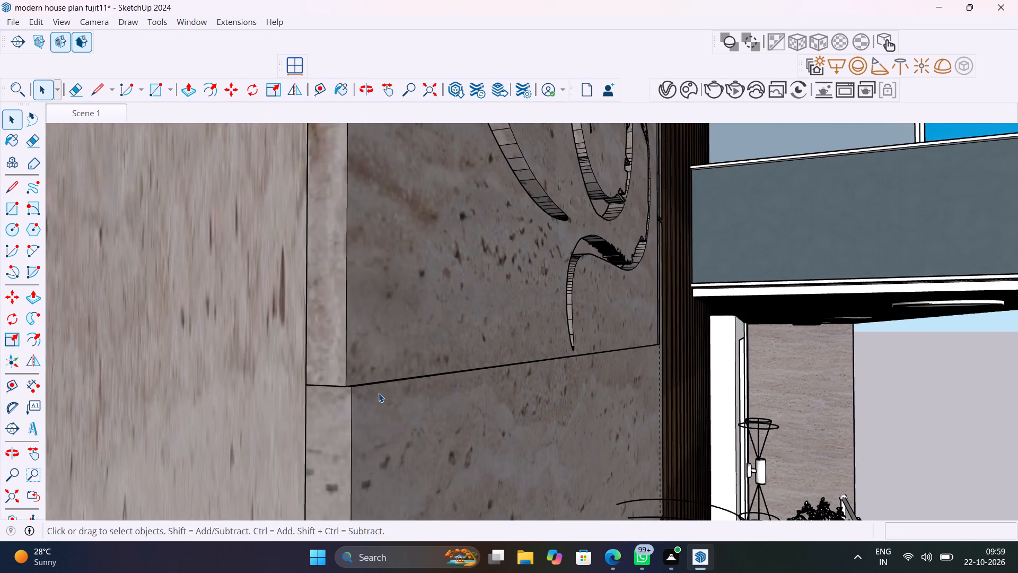
scroll(379, 393, "up", 8)
middle_click_drag(379, 393, 392, 384)
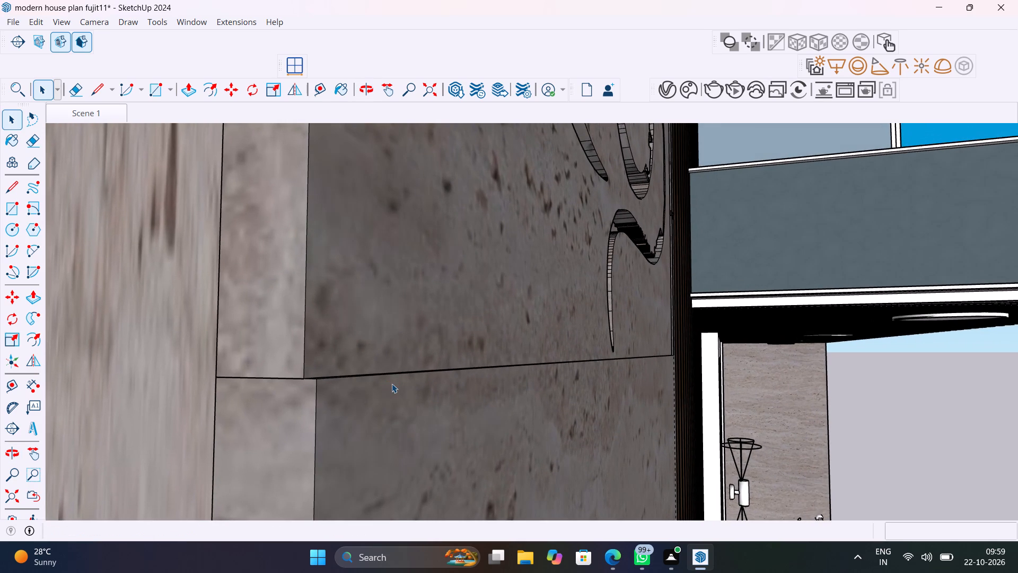
scroll(737, 358, "down", 11)
middle_click_drag(737, 358, 539, 405)
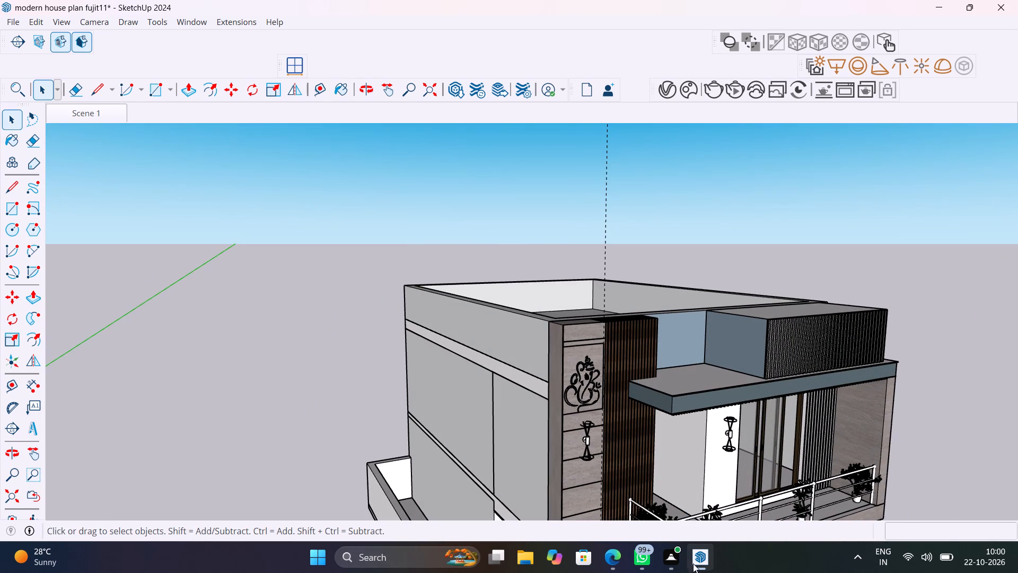
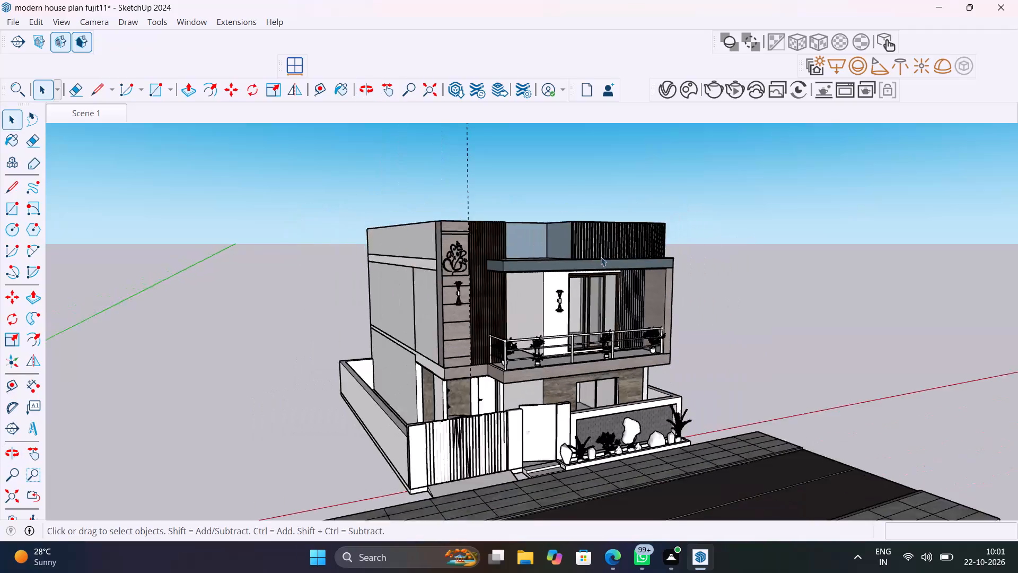
Delete all the dashed construction guides from the house model.
middle_click_drag(761, 311, 631, 341)
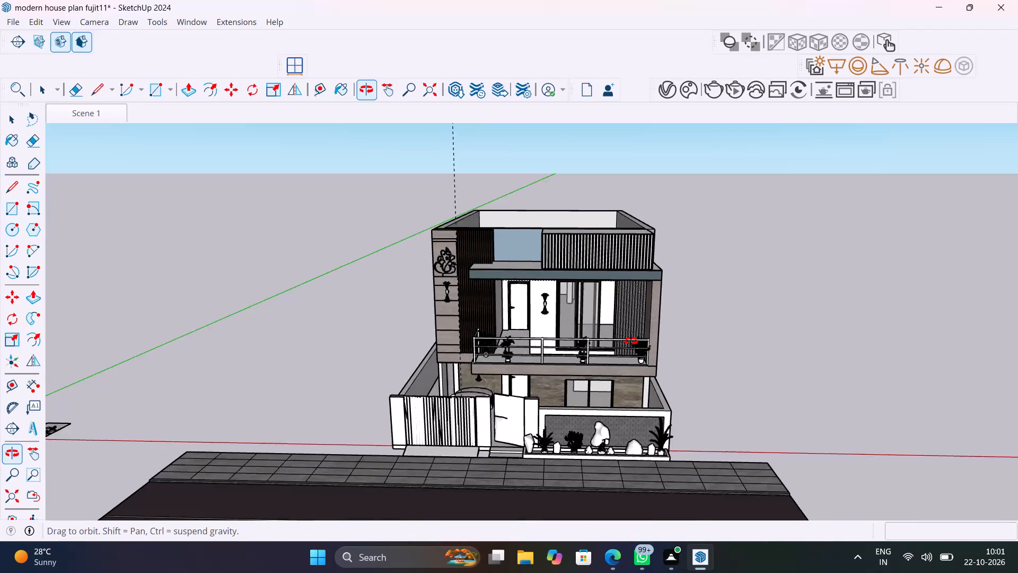
middle_click_drag(631, 341, 633, 324)
scroll(635, 322, "up", 2)
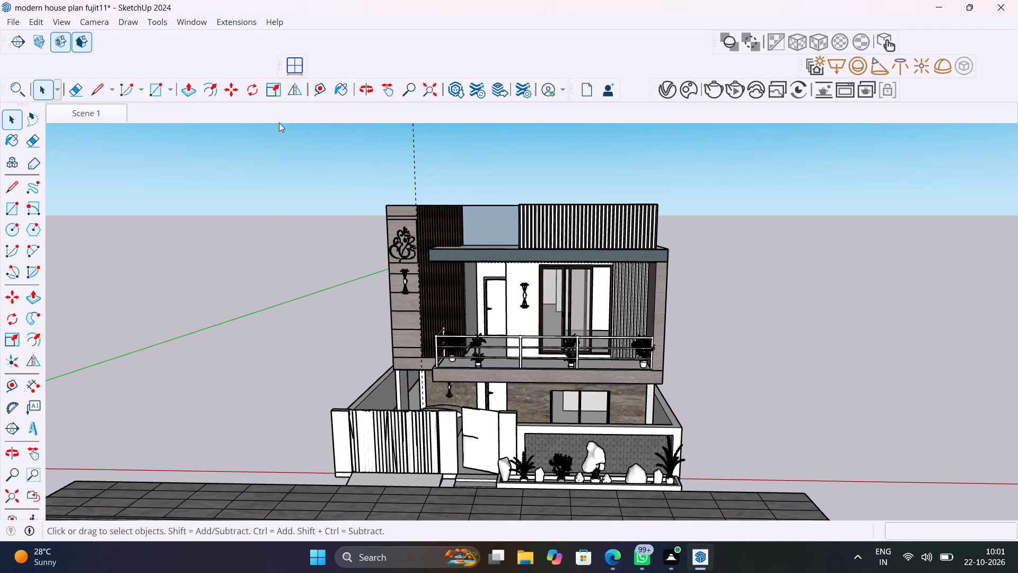
left_click(36, 19)
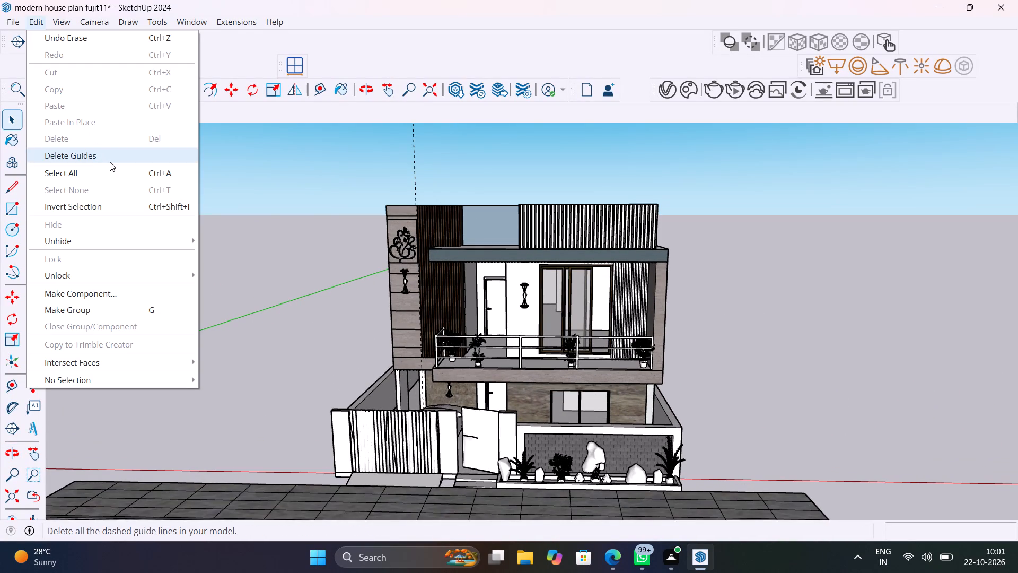
left_click(110, 162)
scroll(602, 358, "up", 1)
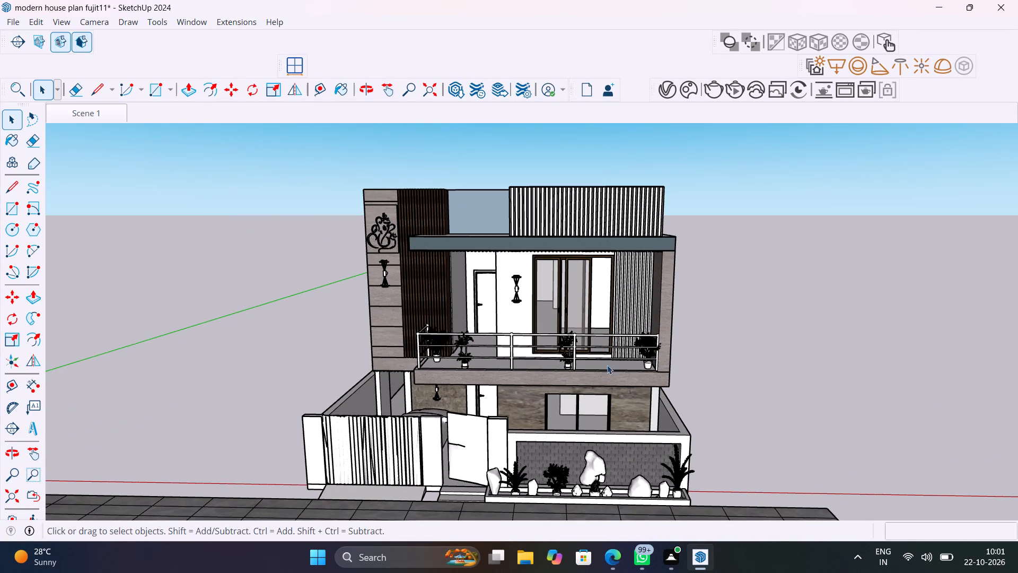
Restore the saved Scene 1 camera view, start a V-Ray render of the front elevation and inspect the image up close.
left_click(86, 111)
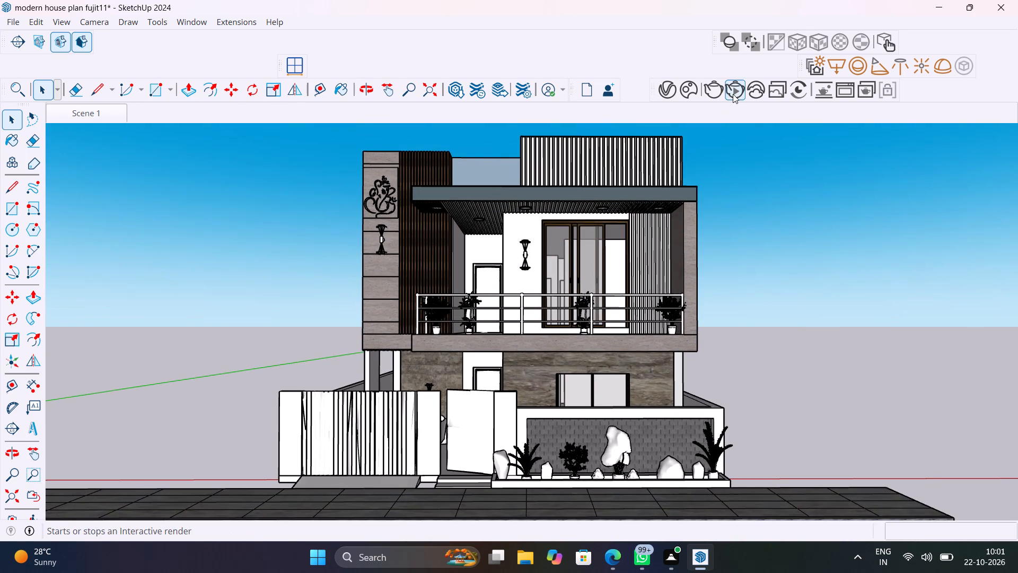
left_click(710, 93)
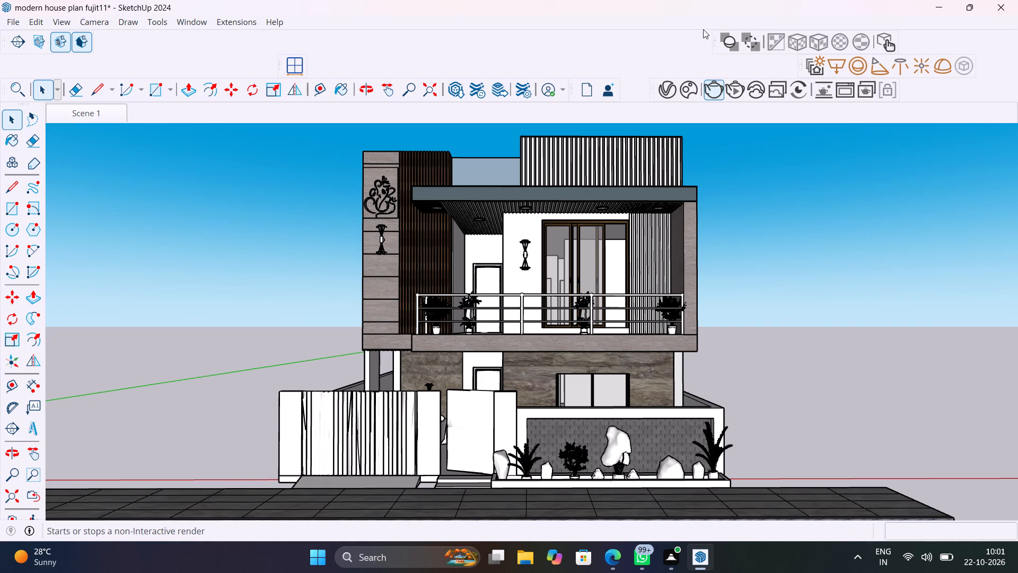
left_click(736, 87)
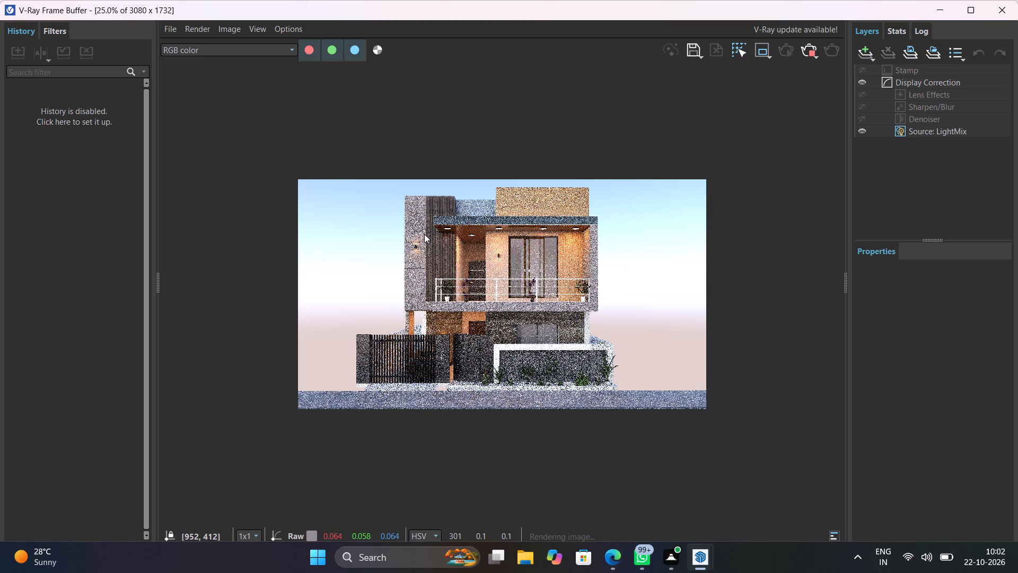
scroll(424, 234, "up", 2)
scroll(424, 234, "down", 1)
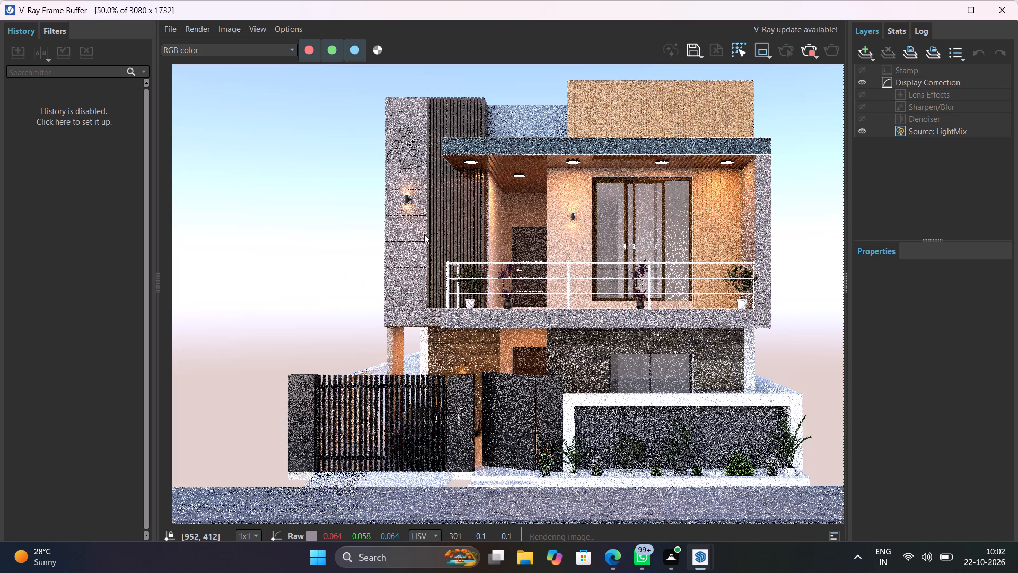
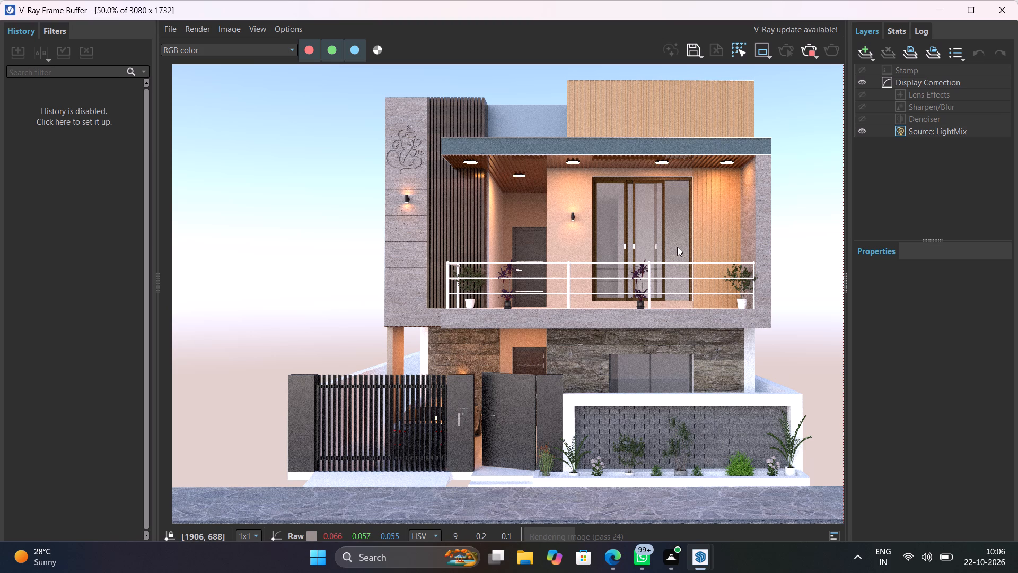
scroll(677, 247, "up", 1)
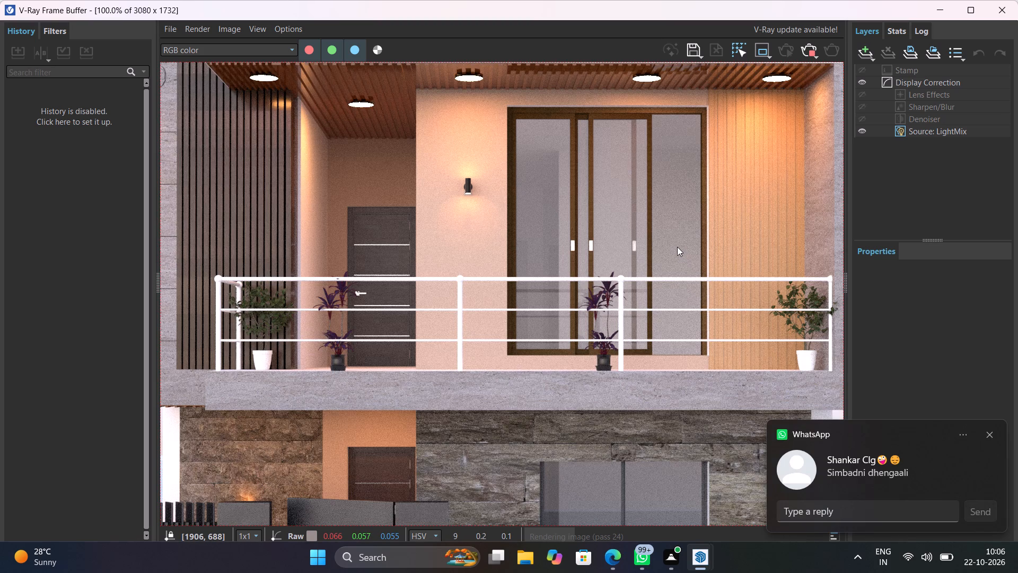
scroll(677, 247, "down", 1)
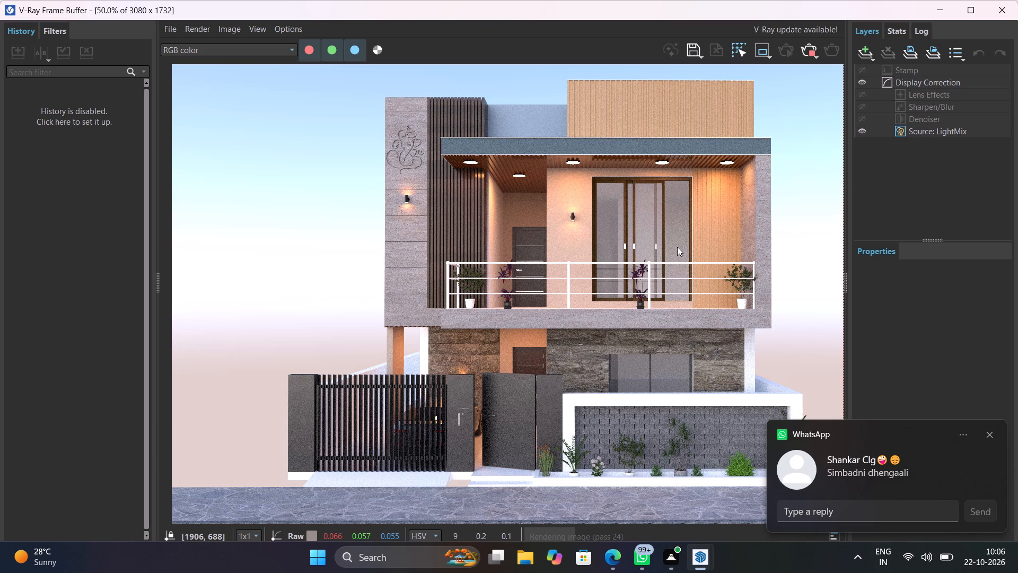
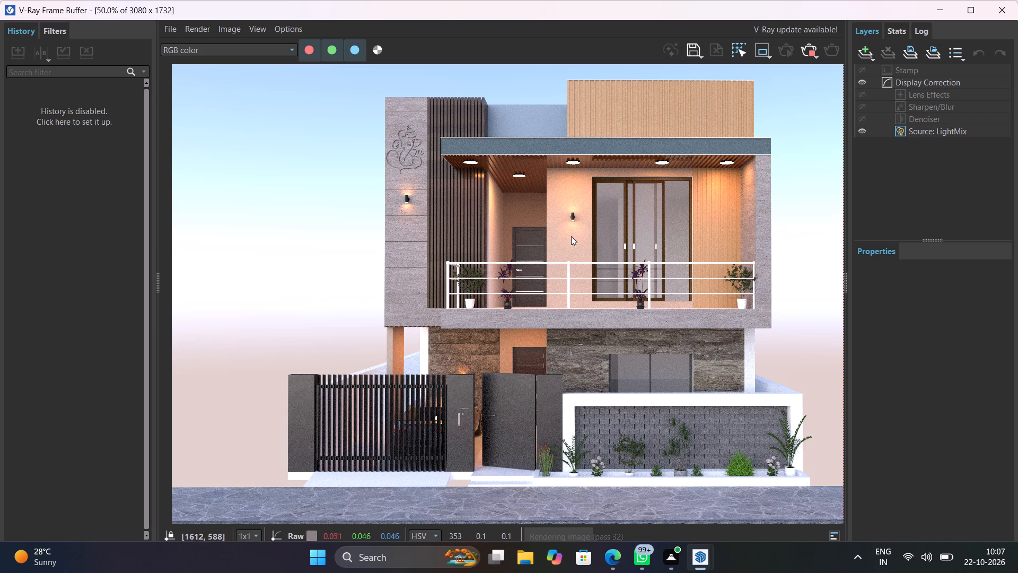
Inspect the front elevation render in progress, closely checking the Ganesha wall relief, wall light, vertical louvres and balcony ceiling.
scroll(662, 382, "down", 1)
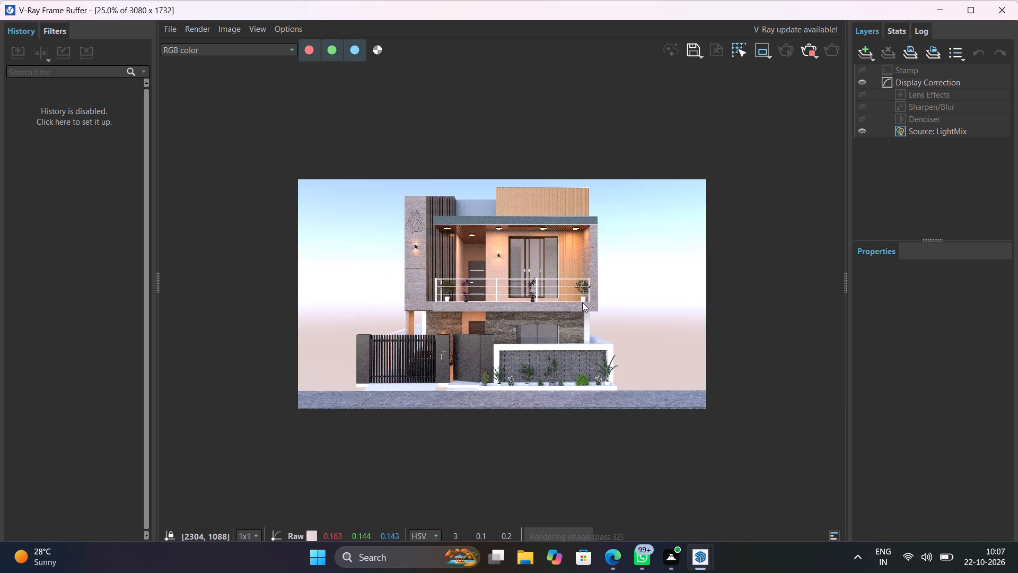
scroll(439, 224, "up", 2)
scroll(405, 197, "up", 1)
middle_click_drag(417, 213, 460, 336)
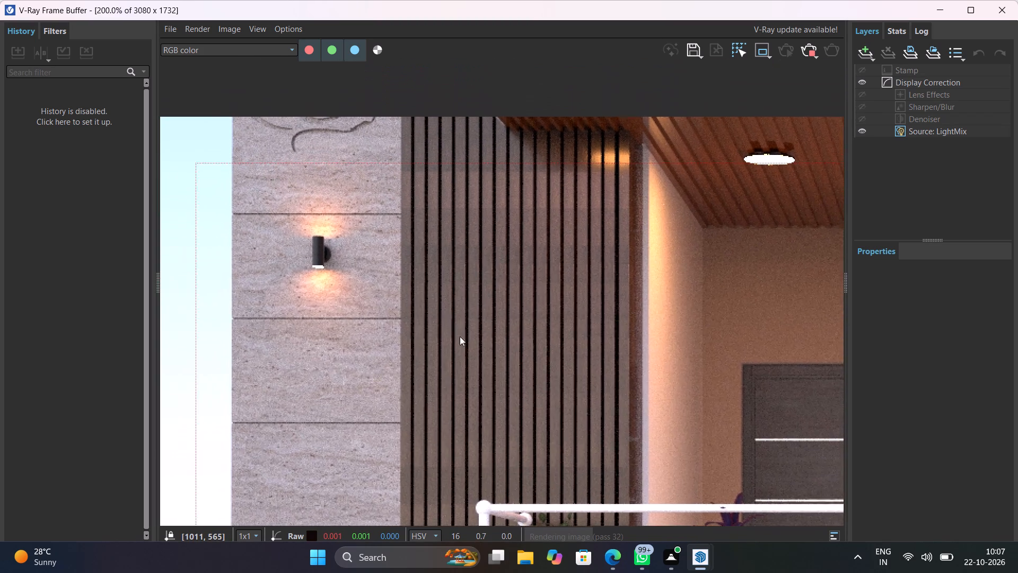
middle_click_drag(460, 336, 501, 481)
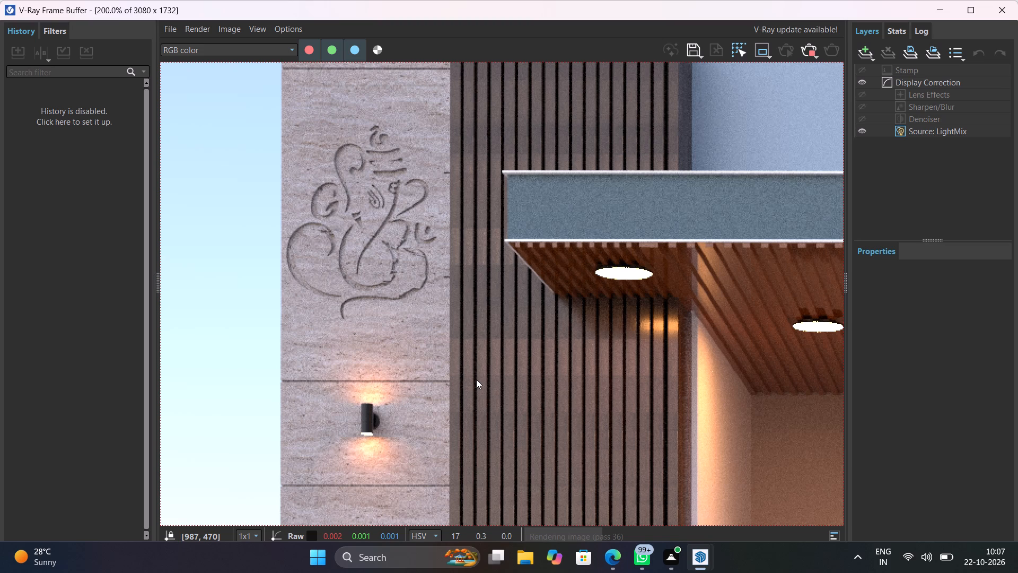
scroll(476, 379, "down", 2)
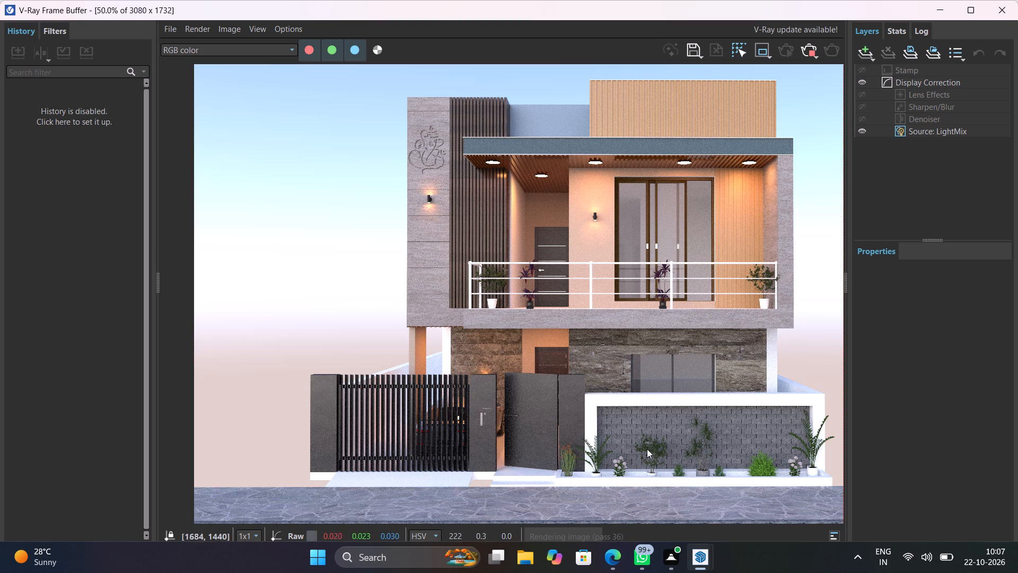
middle_click_drag(676, 433, 627, 500)
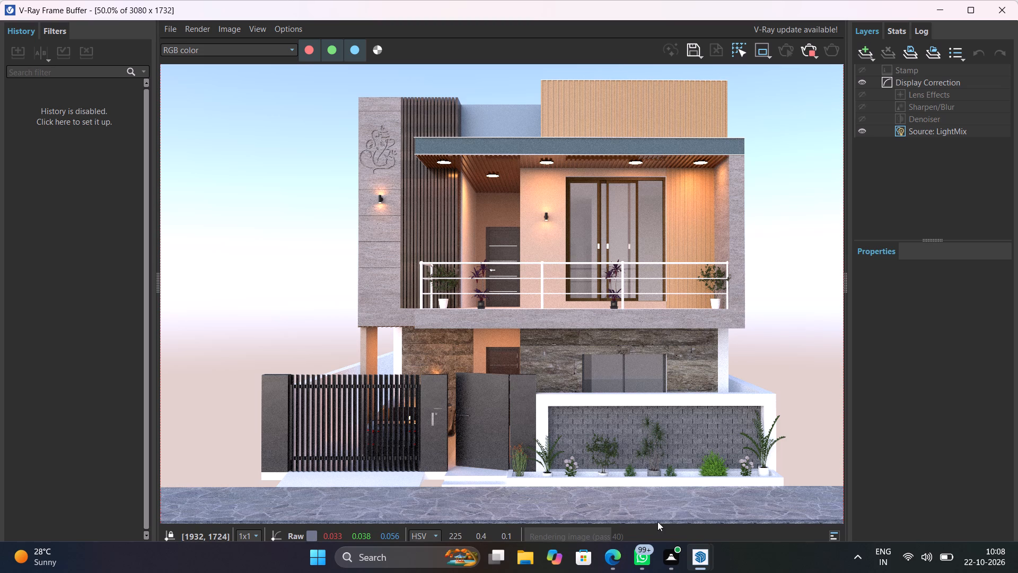
middle_click_drag(590, 383, 586, 448)
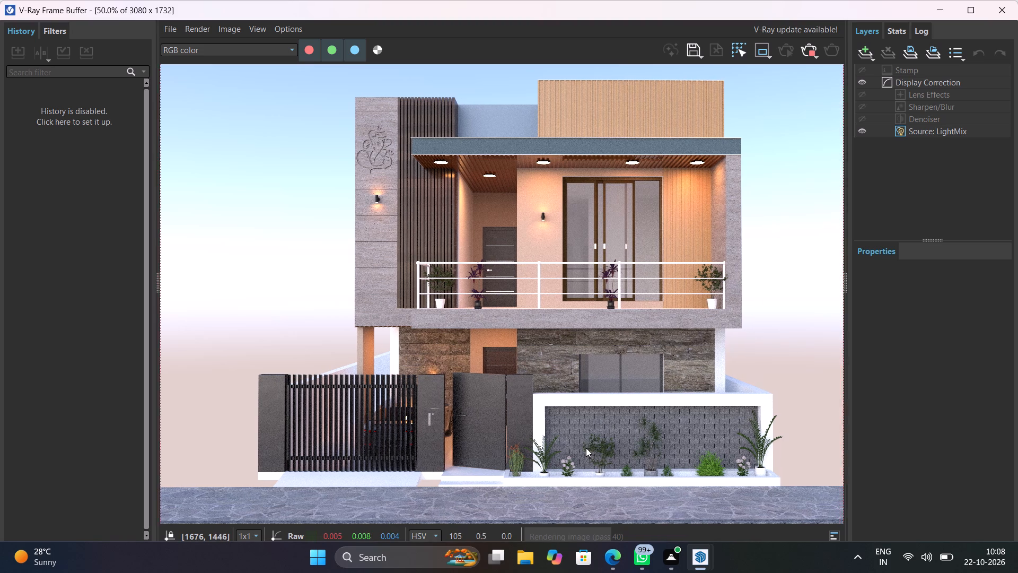
middle_click_drag(586, 448, 556, 441)
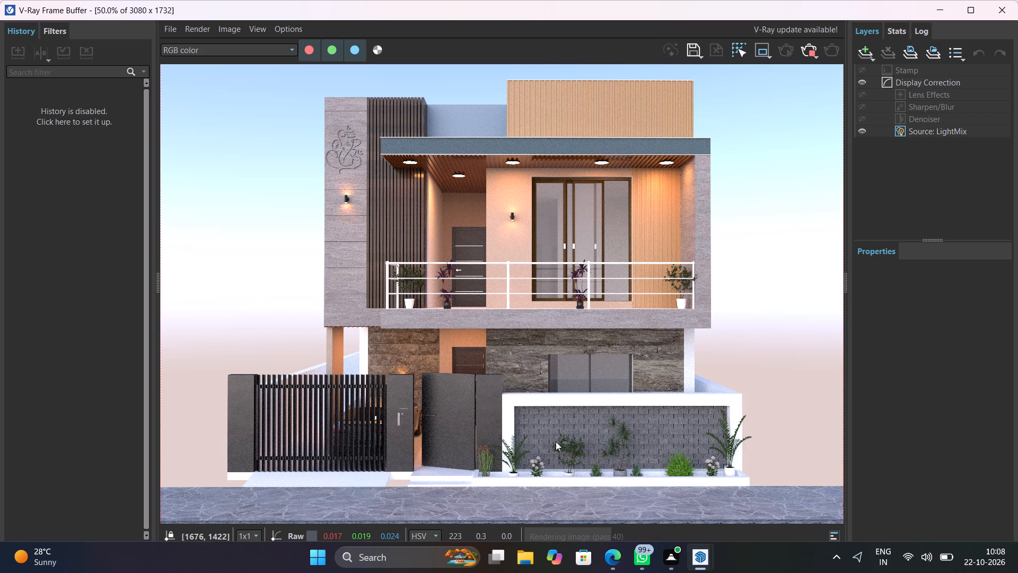
Examine render detail at the entrance step and planter plants, and around the Ganesha relief and its wall light.
scroll(465, 489, "up", 5)
scroll(465, 488, "down", 2)
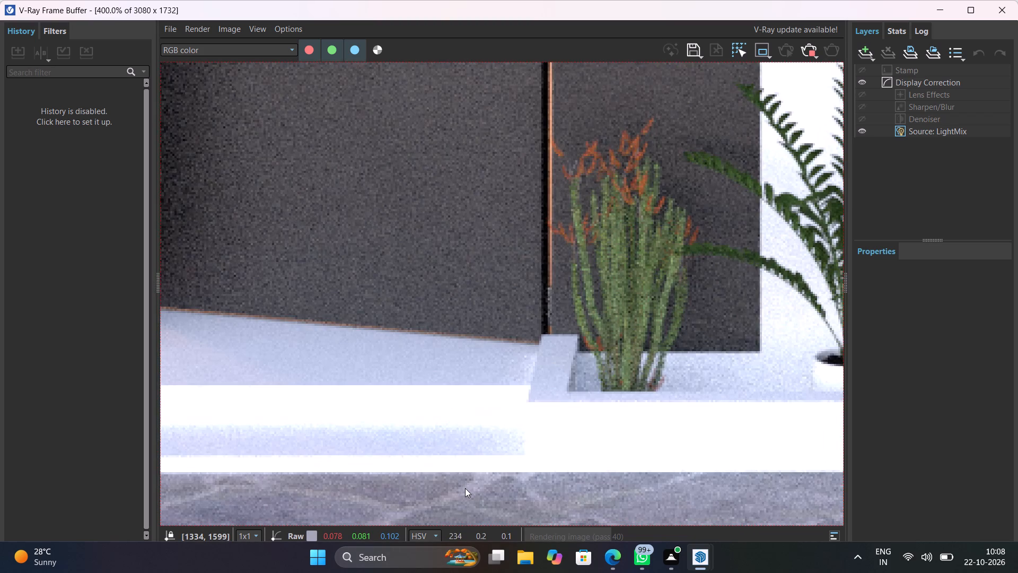
scroll(465, 488, "down", 3)
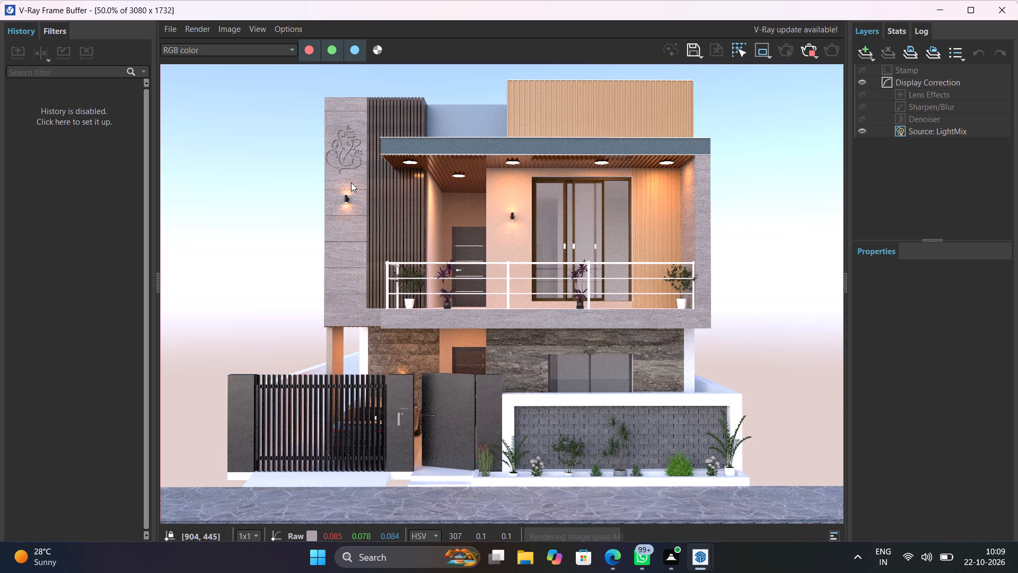
scroll(344, 158, "up", 1)
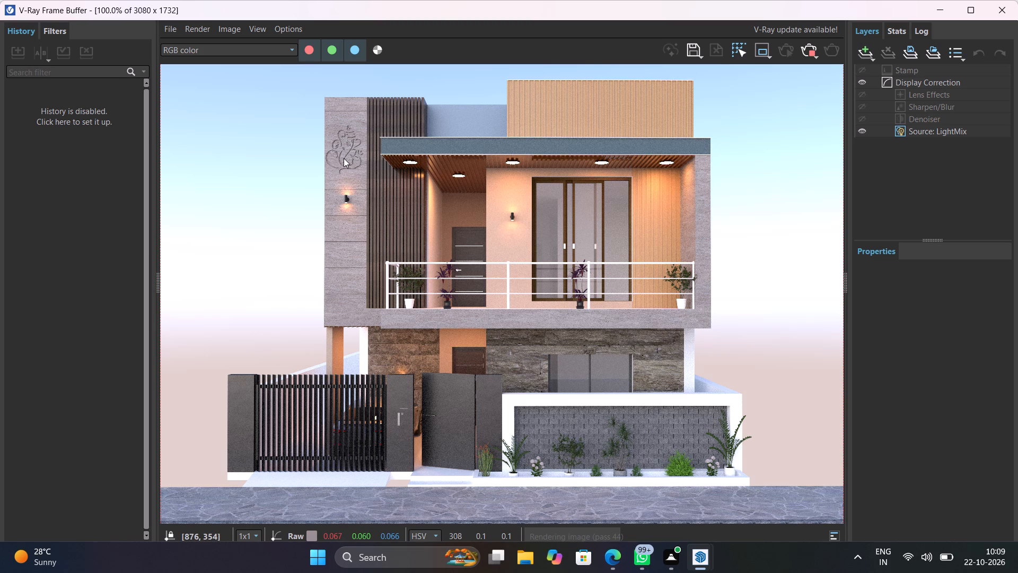
scroll(344, 158, "up", 2)
scroll(344, 158, "down", 1)
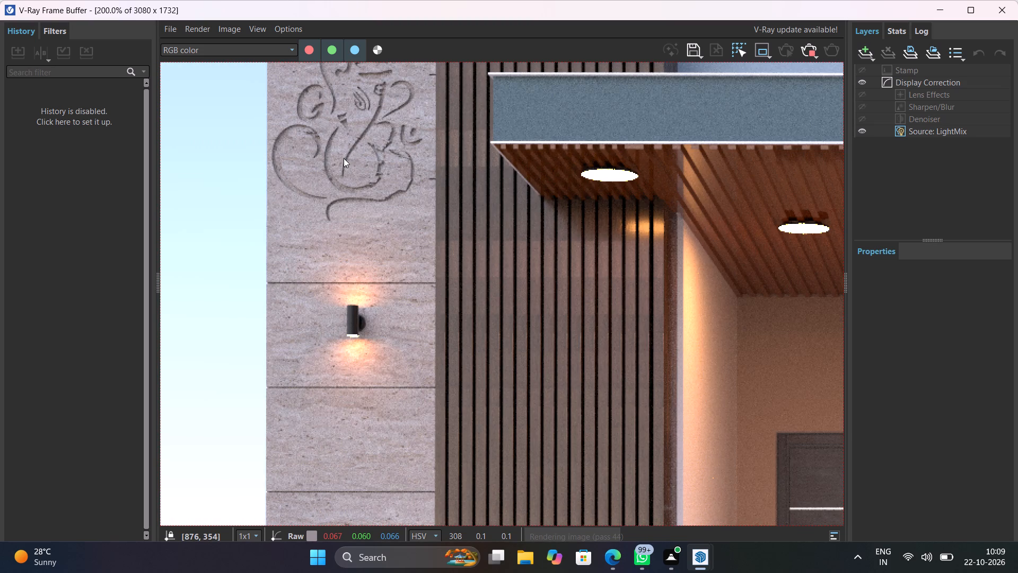
scroll(344, 158, "down", 1)
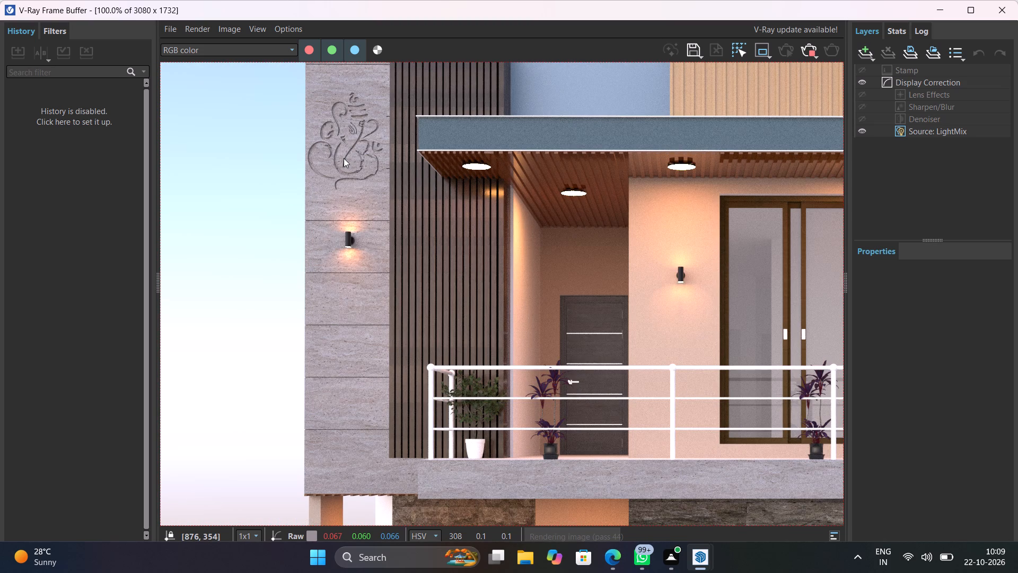
scroll(344, 158, "down", 1)
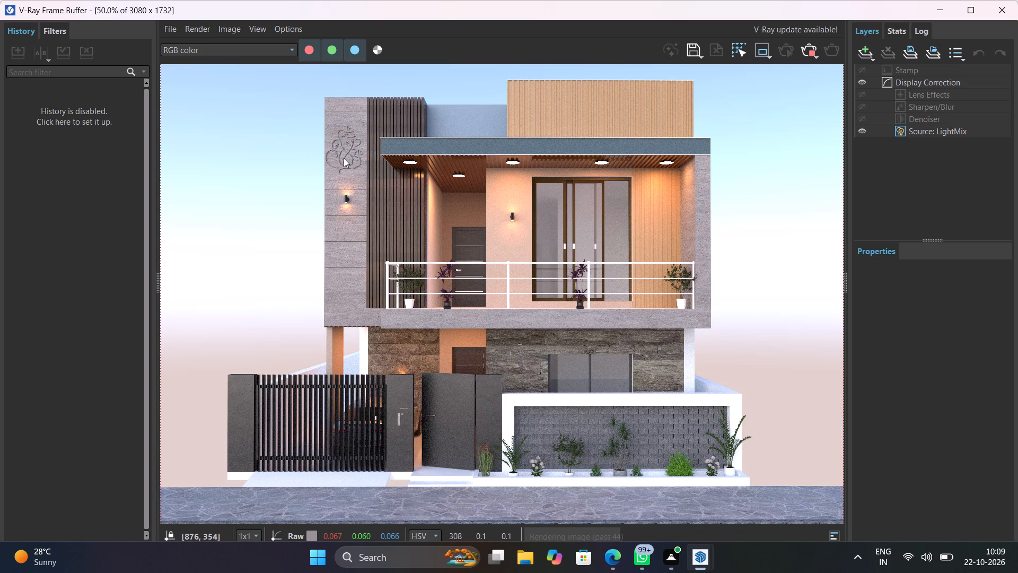
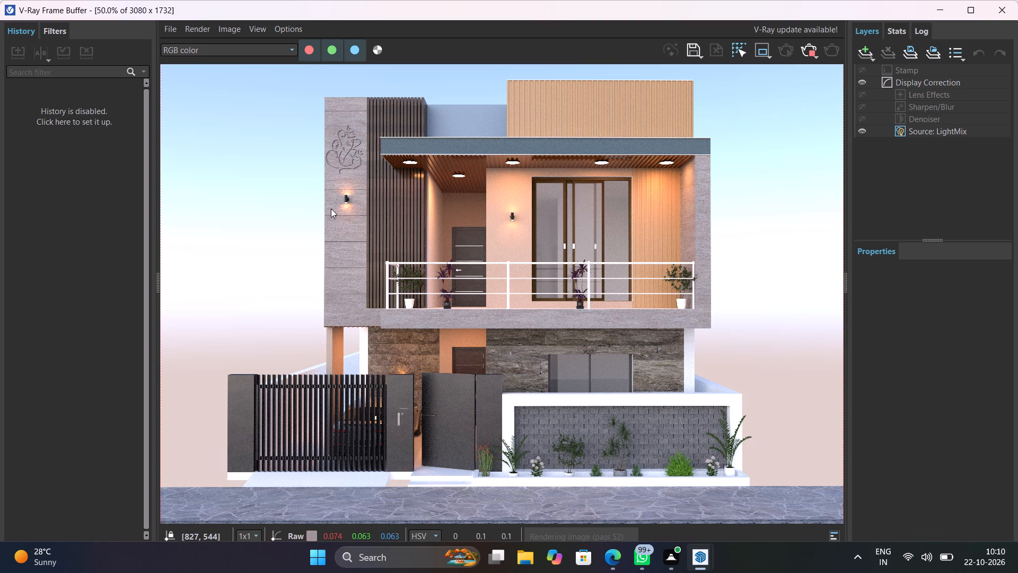
Examine the balcony wall light and the Ganesha wall relief up close in the render in progress.
scroll(518, 211, "up", 4)
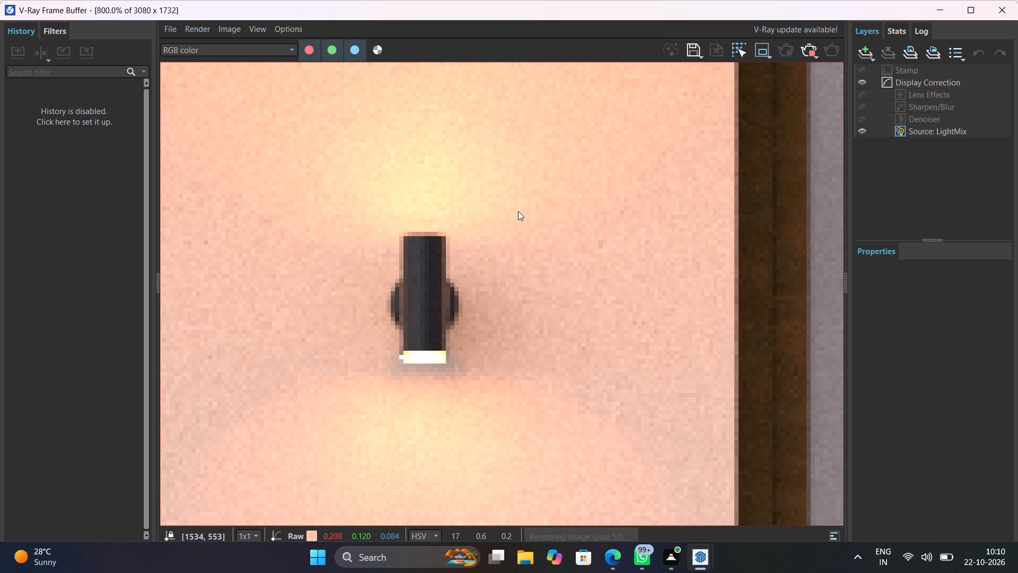
scroll(527, 229, "down", 3)
middle_click_drag(485, 226, 645, 429)
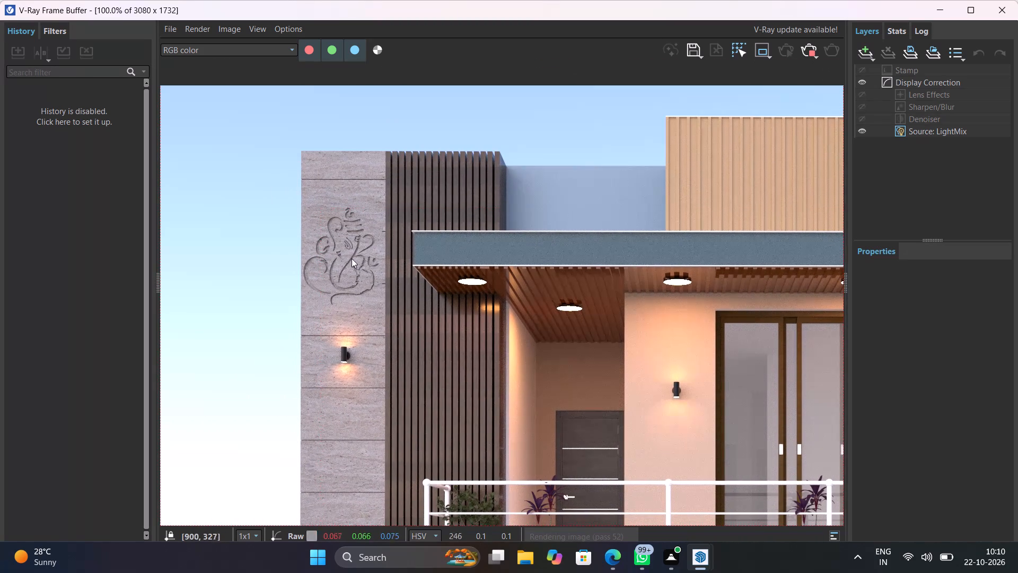
scroll(347, 250, "up", 3)
scroll(347, 250, "down", 1)
middle_click_drag(366, 259, 371, 262)
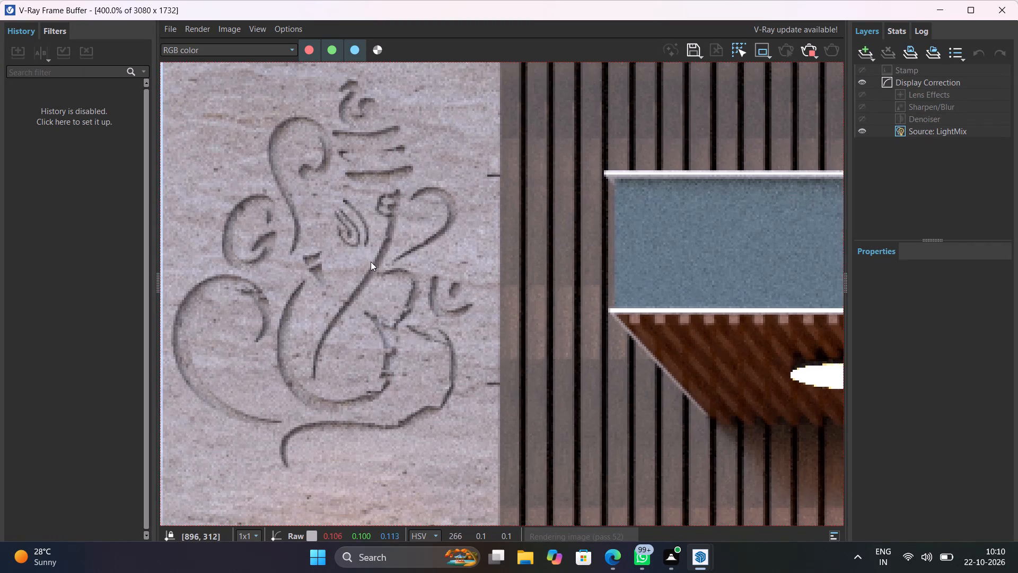
middle_click_drag(371, 262, 482, 300)
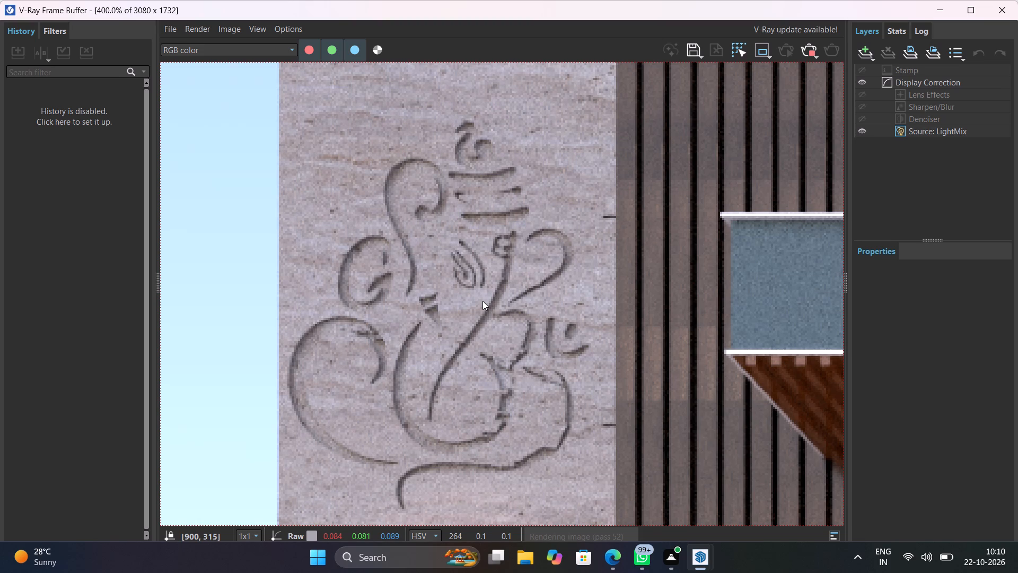
scroll(482, 301, "down", 2)
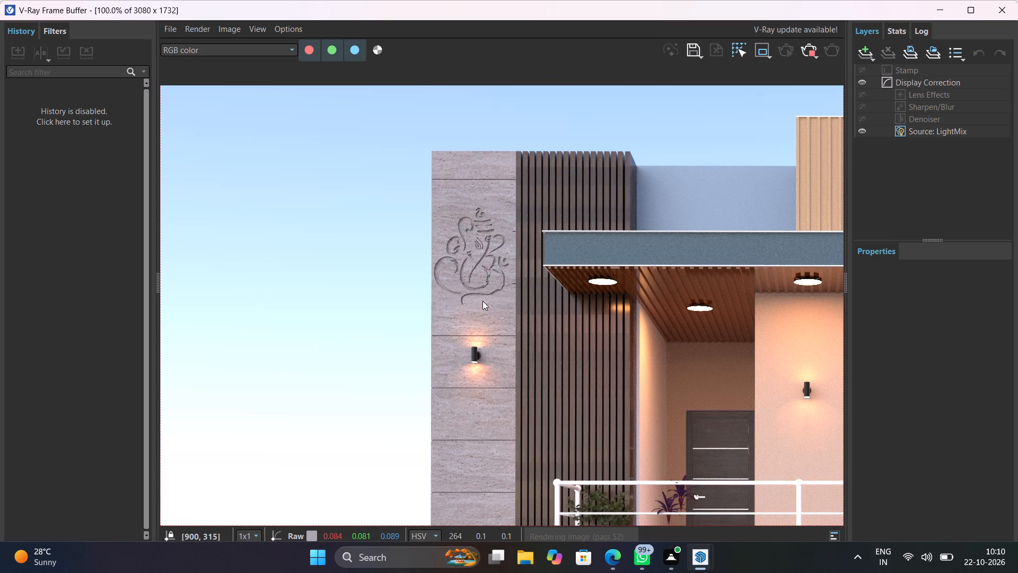
scroll(482, 301, "down", 2)
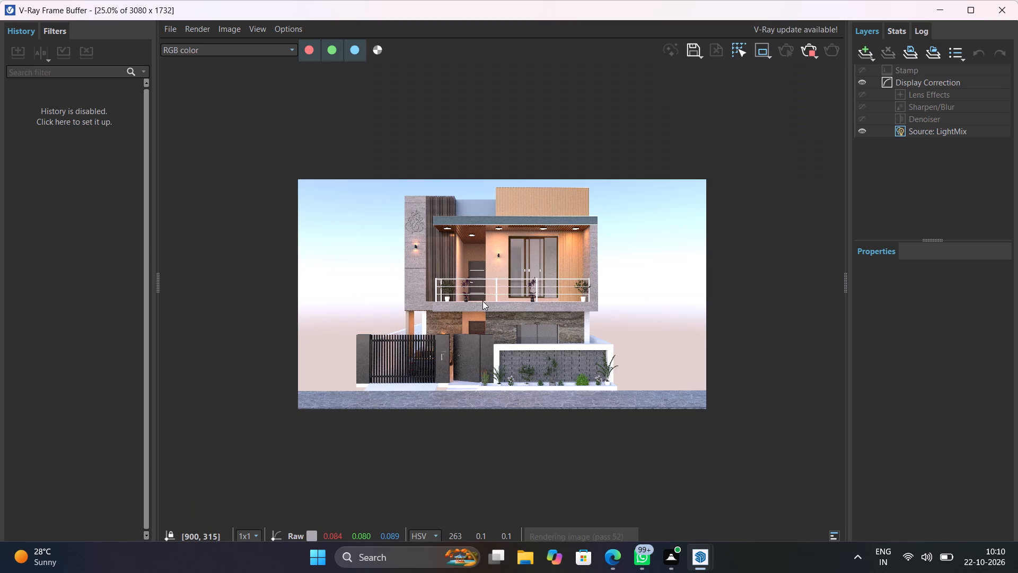
Inspect the balcony's slatted ceiling with its downlights, the sliding door top and the recessed entrance area in the render.
scroll(482, 301, "up", 1)
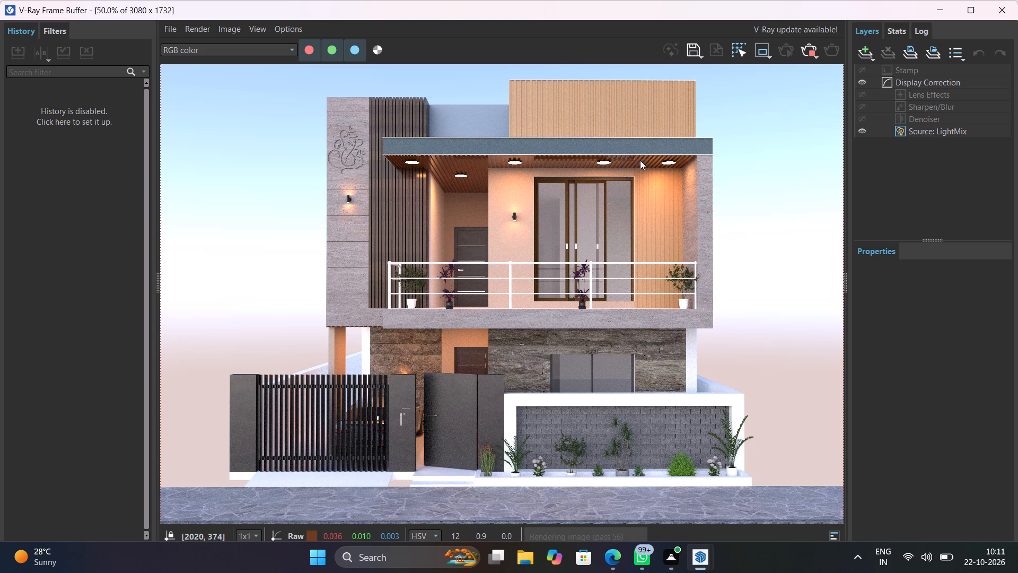
scroll(630, 159, "up", 2)
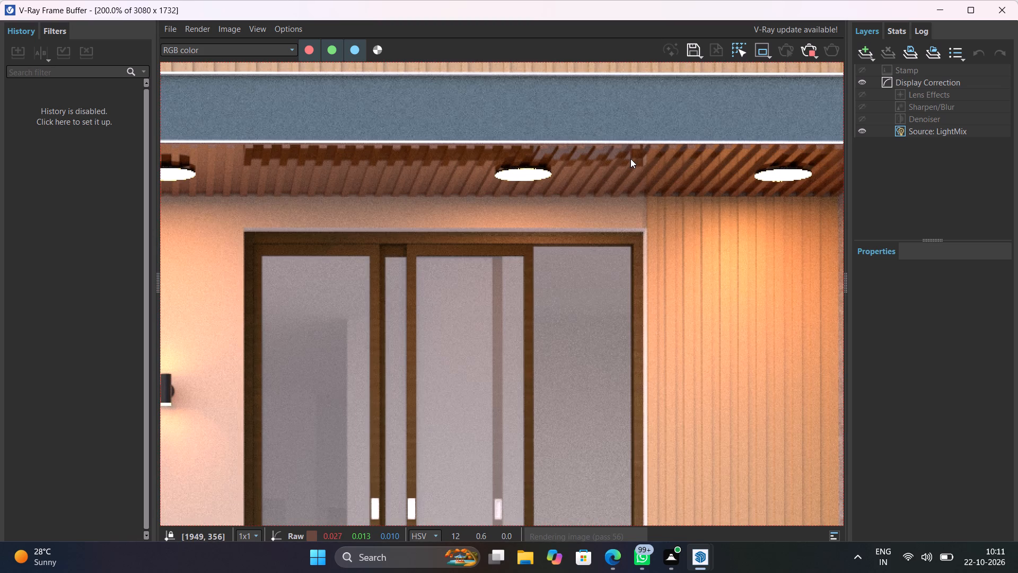
scroll(630, 159, "down", 2)
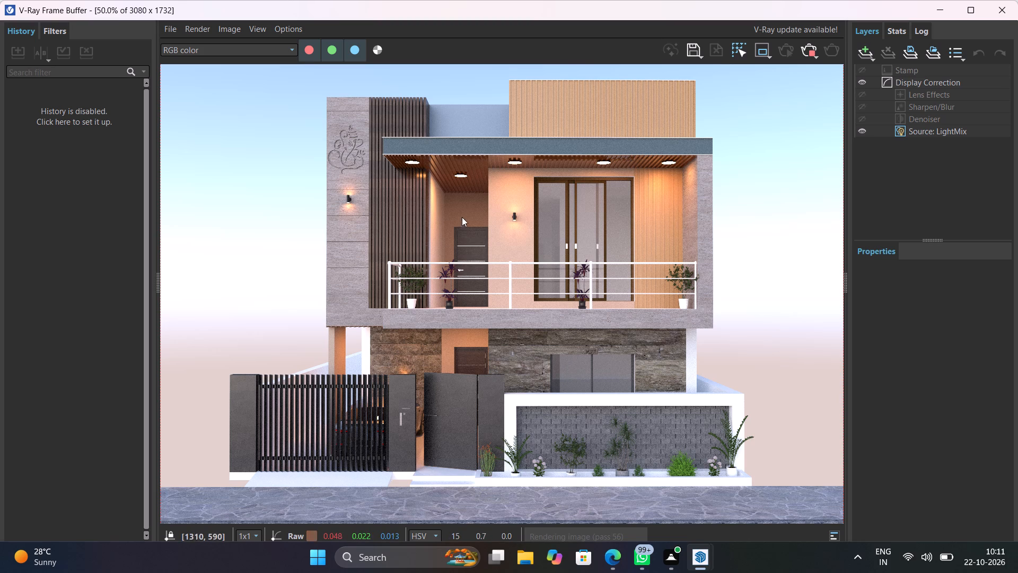
scroll(458, 189, "up", 1)
scroll(458, 189, "down", 1)
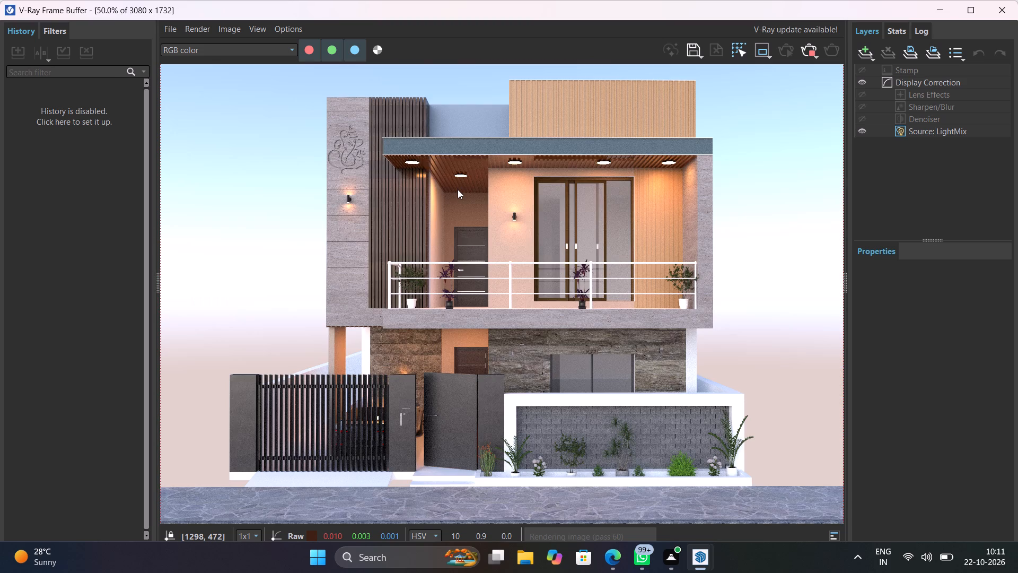
scroll(458, 189, "down", 1)
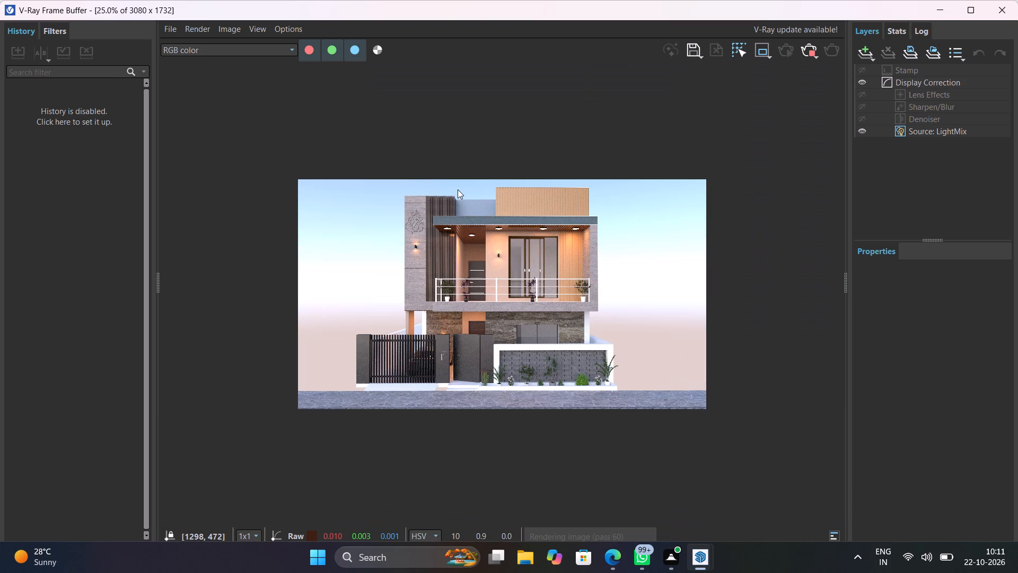
scroll(458, 189, "up", 1)
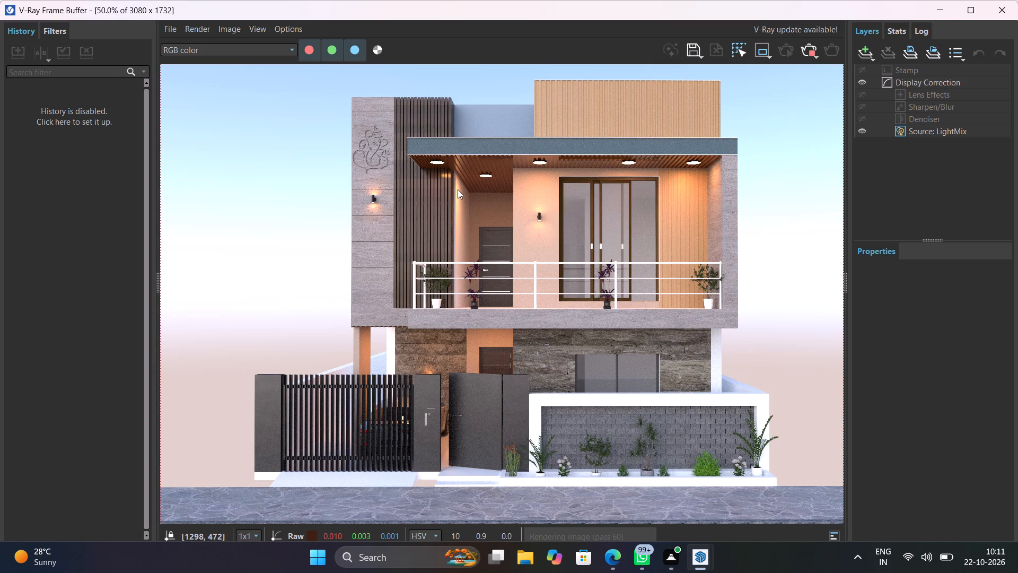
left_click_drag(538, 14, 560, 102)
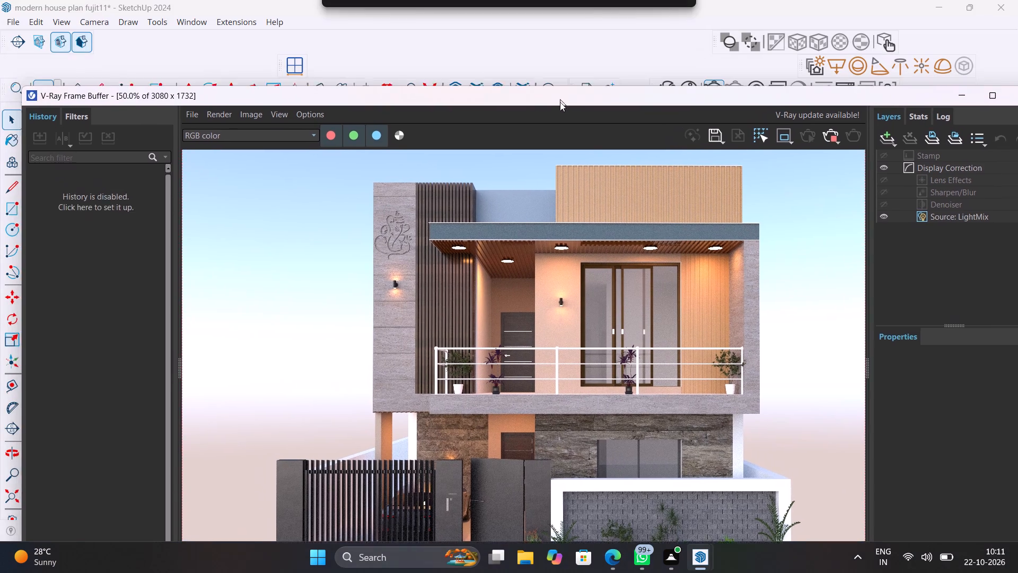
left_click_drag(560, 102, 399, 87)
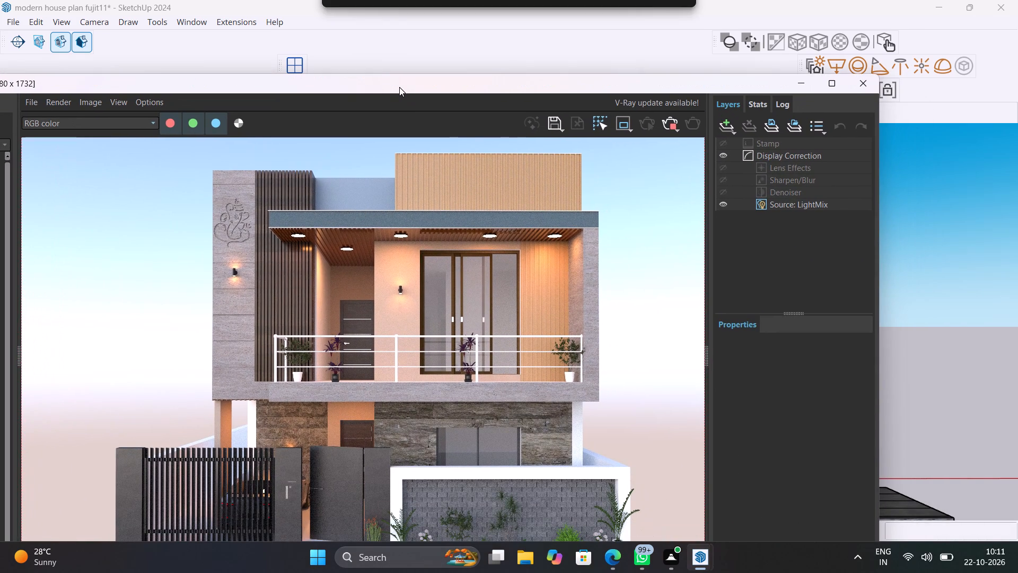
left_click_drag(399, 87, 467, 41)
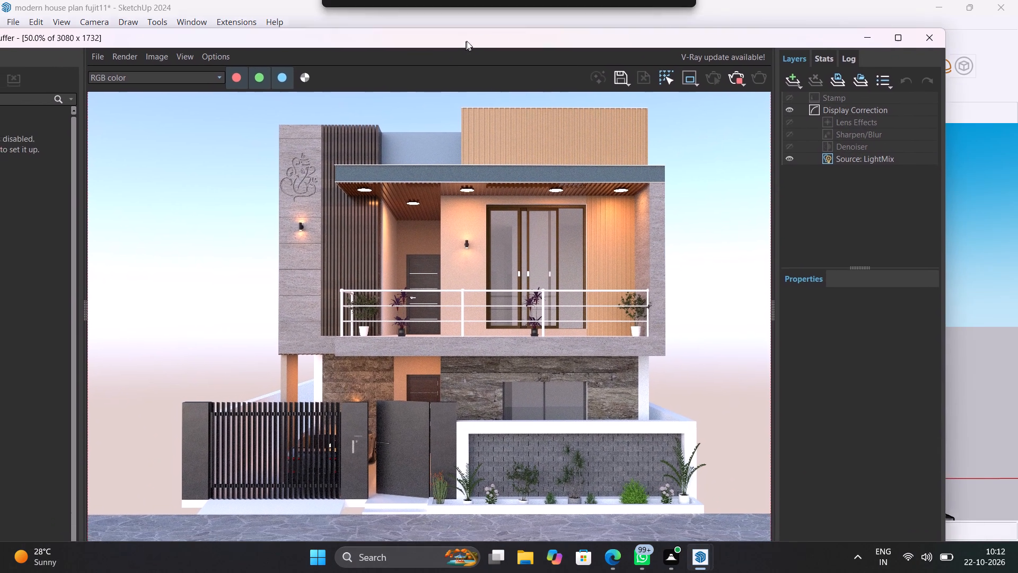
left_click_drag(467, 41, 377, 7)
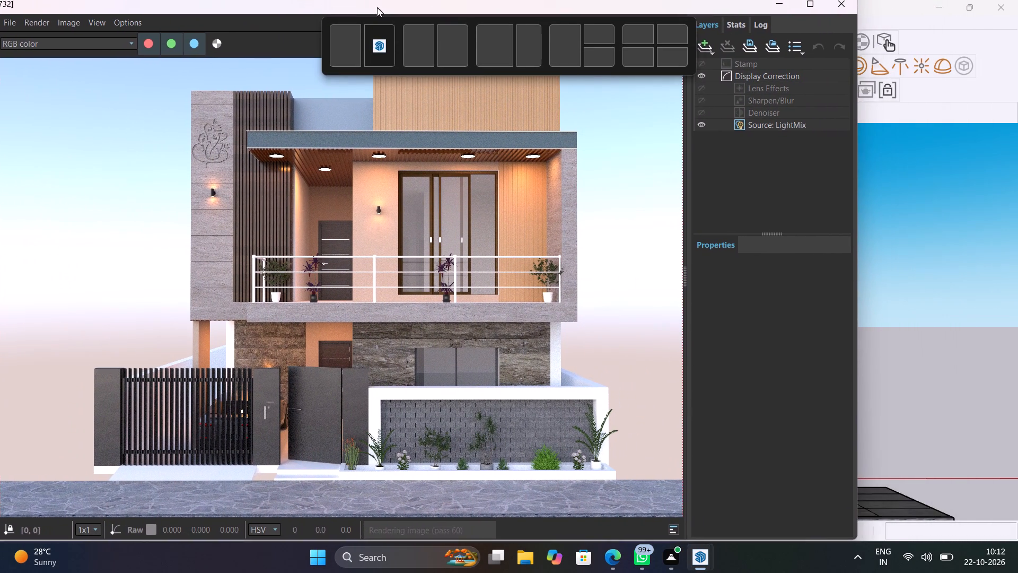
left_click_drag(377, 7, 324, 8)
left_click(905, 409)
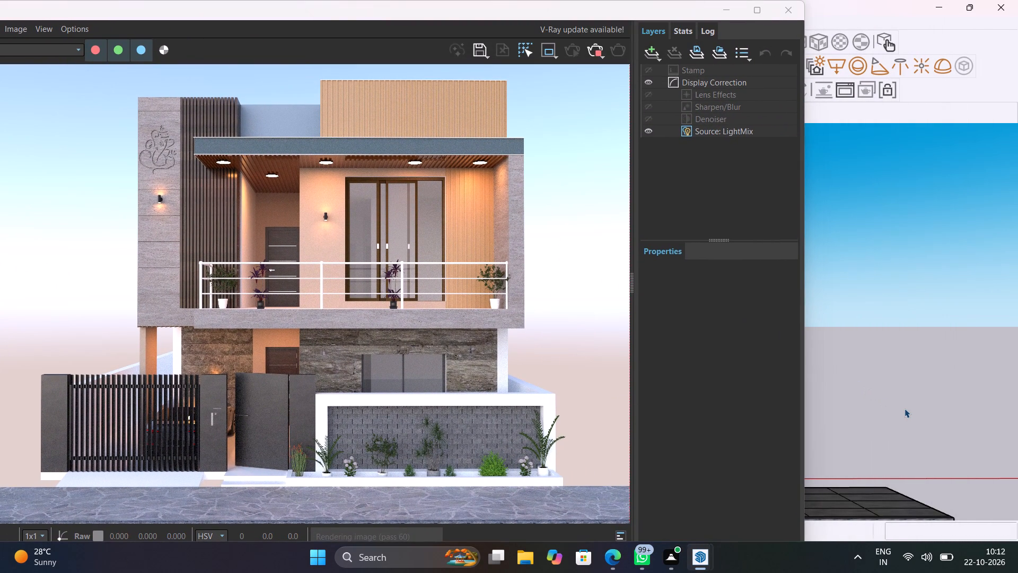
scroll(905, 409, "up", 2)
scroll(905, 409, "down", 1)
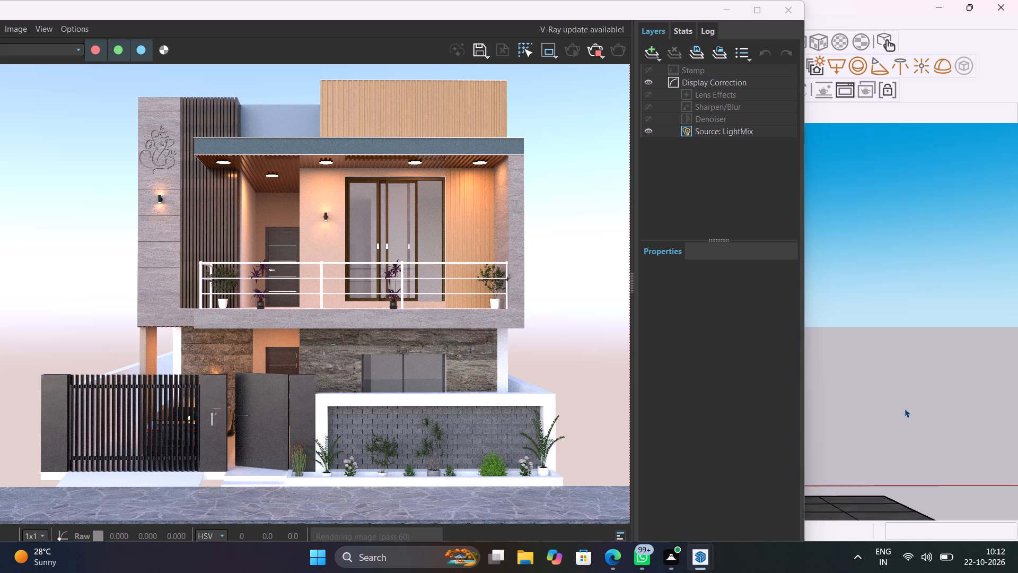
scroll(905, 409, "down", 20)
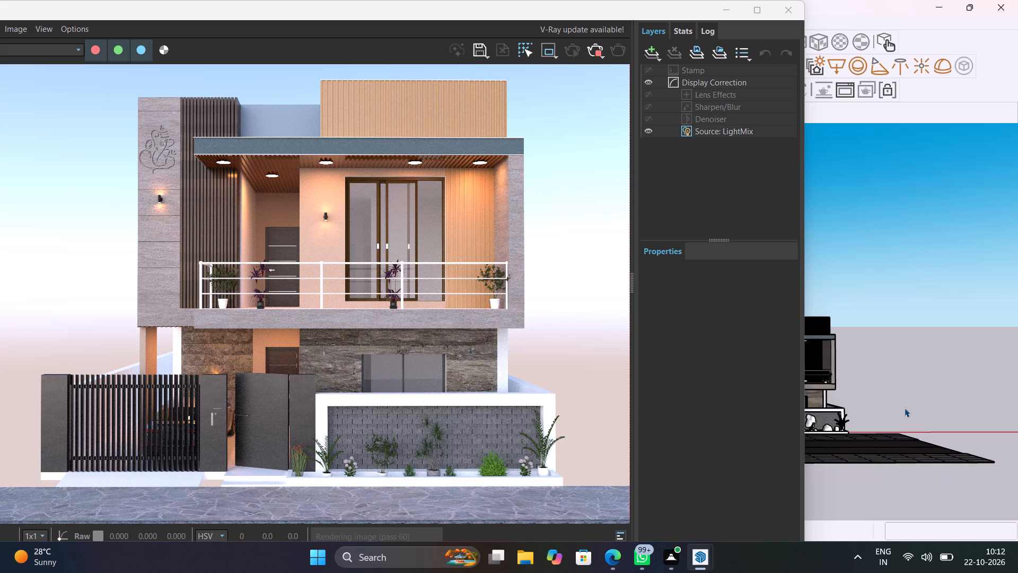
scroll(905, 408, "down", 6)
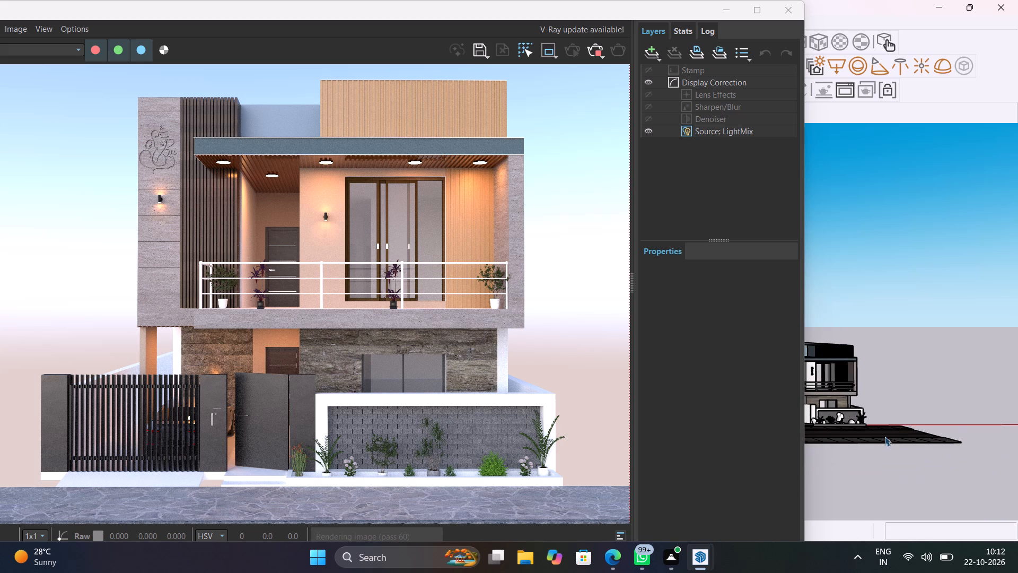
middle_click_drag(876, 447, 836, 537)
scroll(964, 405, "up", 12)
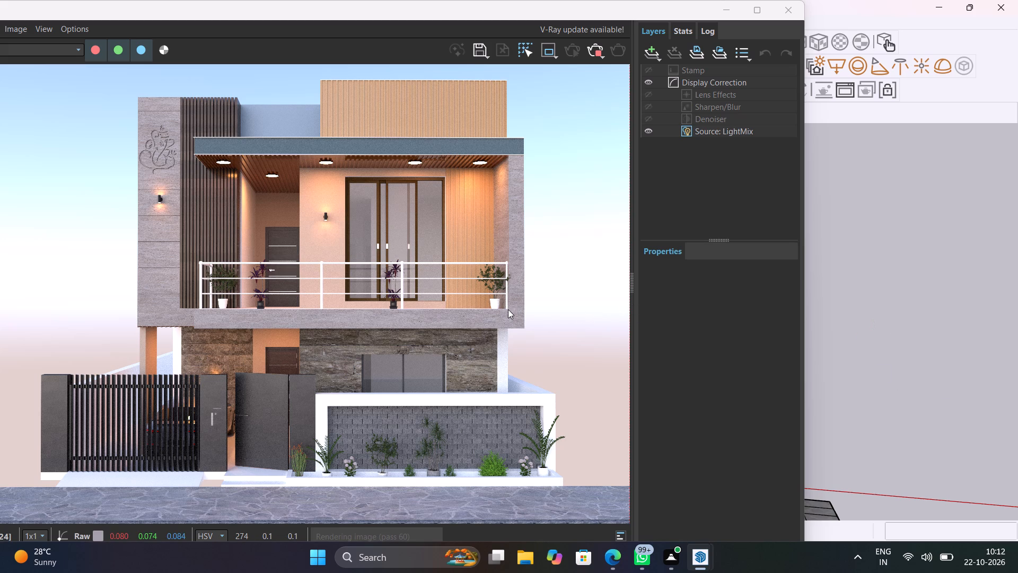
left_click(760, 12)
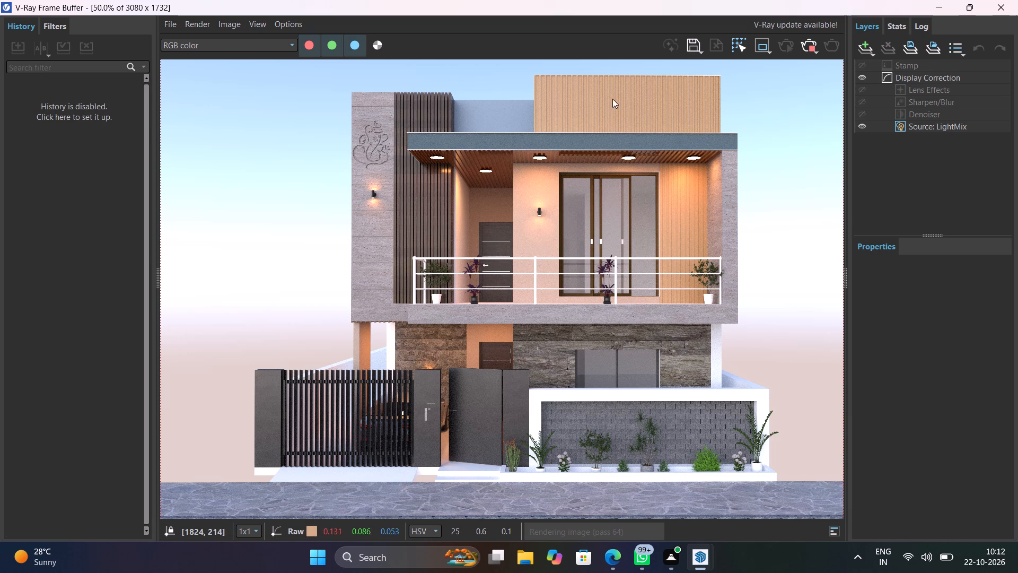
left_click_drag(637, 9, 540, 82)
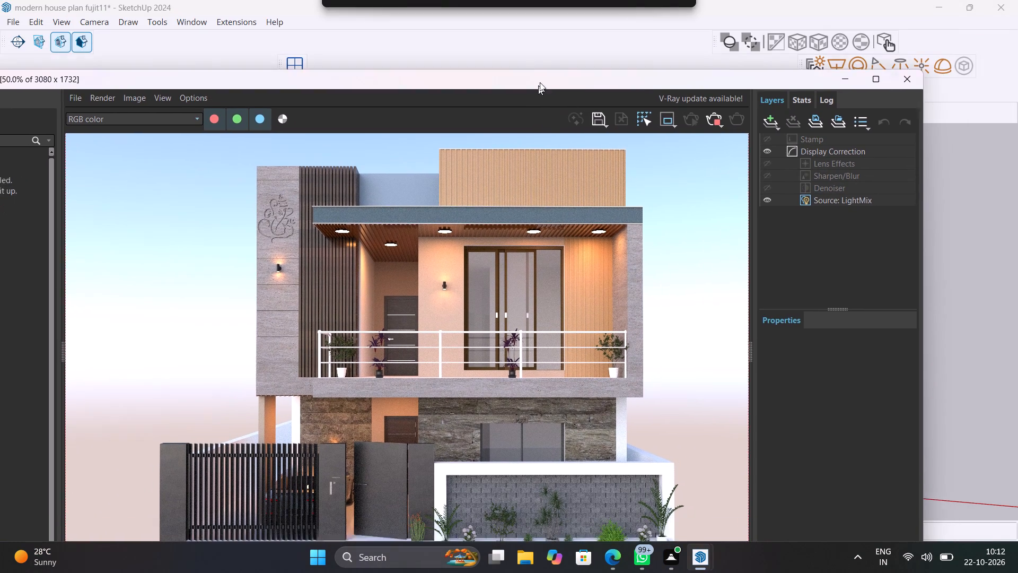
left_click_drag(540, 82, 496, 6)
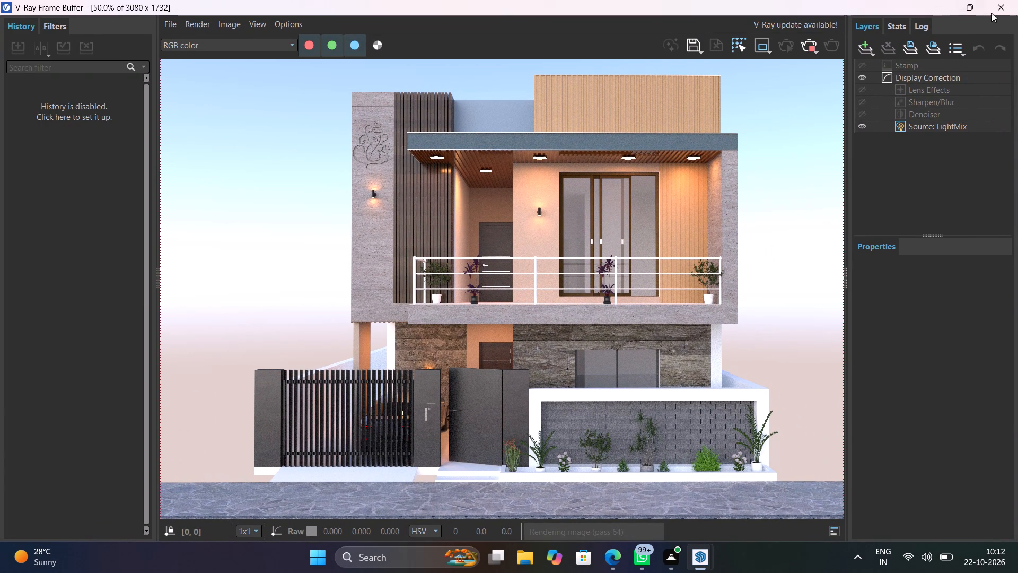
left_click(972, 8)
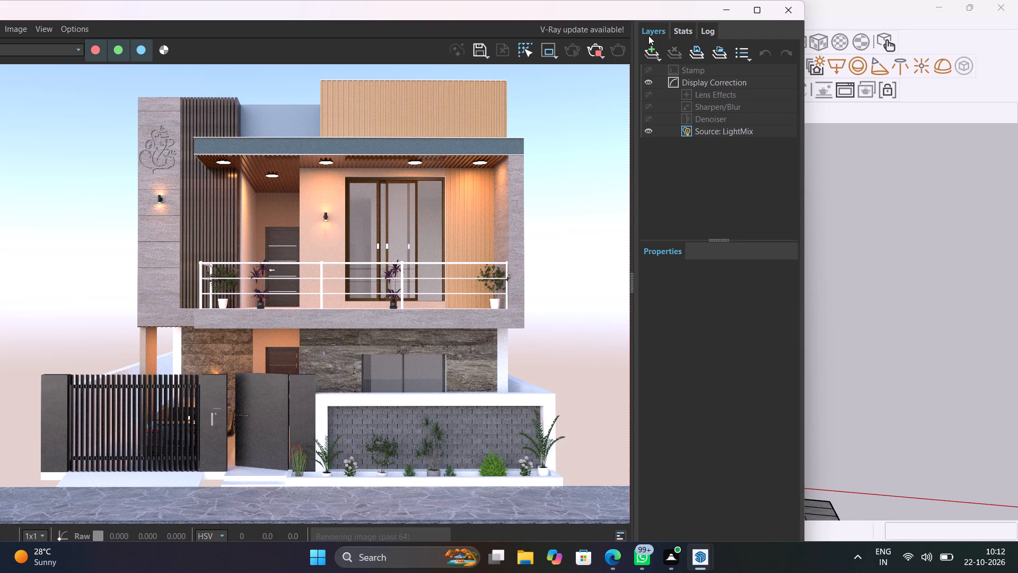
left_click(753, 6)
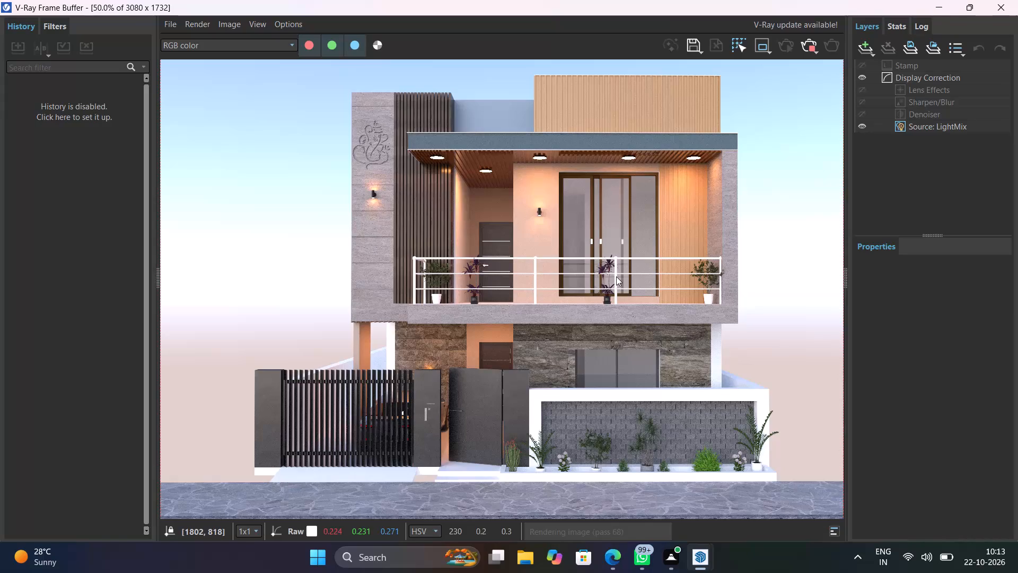
Check the render's balcony railing and plants, sliding doors, Ganesha wall with louvres, and the vertical wood cladding beside the doors.
scroll(609, 277, "up", 1)
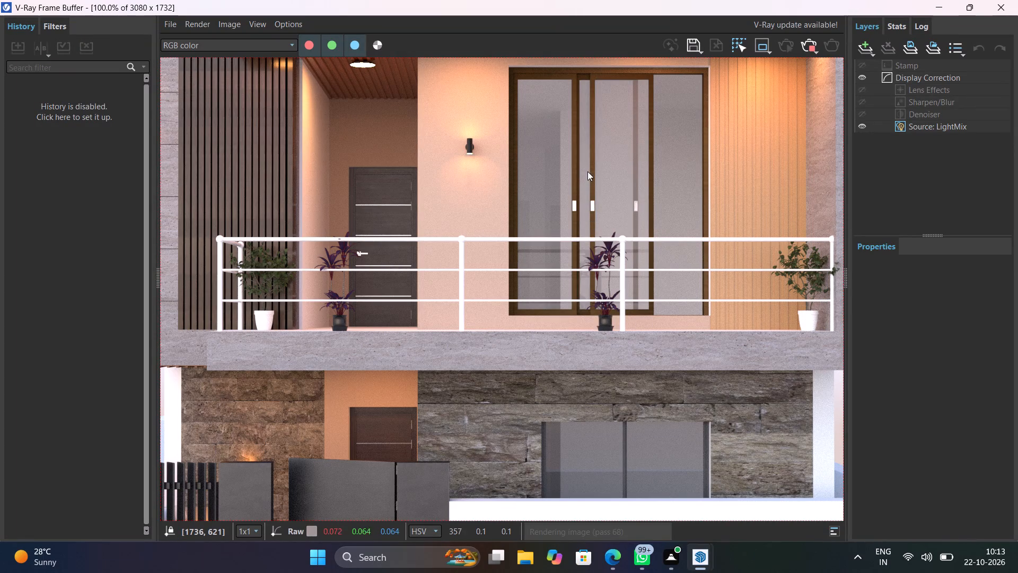
scroll(582, 199, "down", 1)
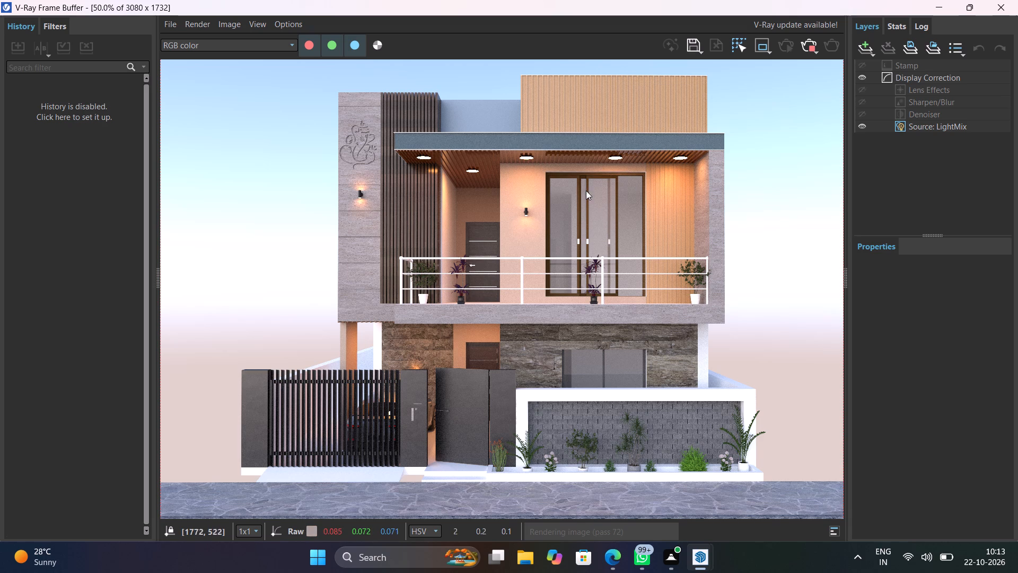
middle_click_drag(539, 188, 572, 258)
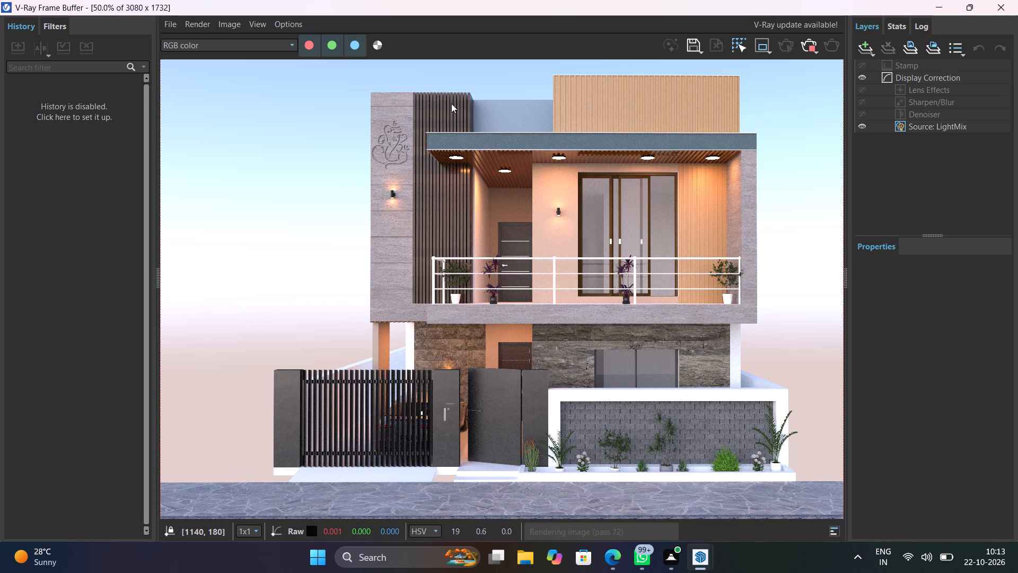
scroll(407, 131, "up", 1)
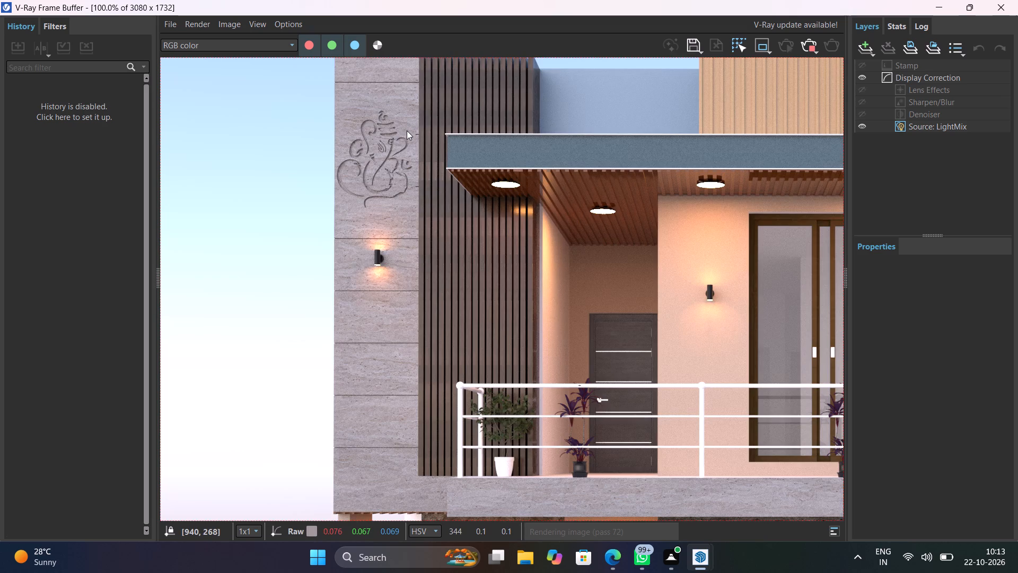
scroll(407, 131, "up", 1)
scroll(407, 131, "down", 3)
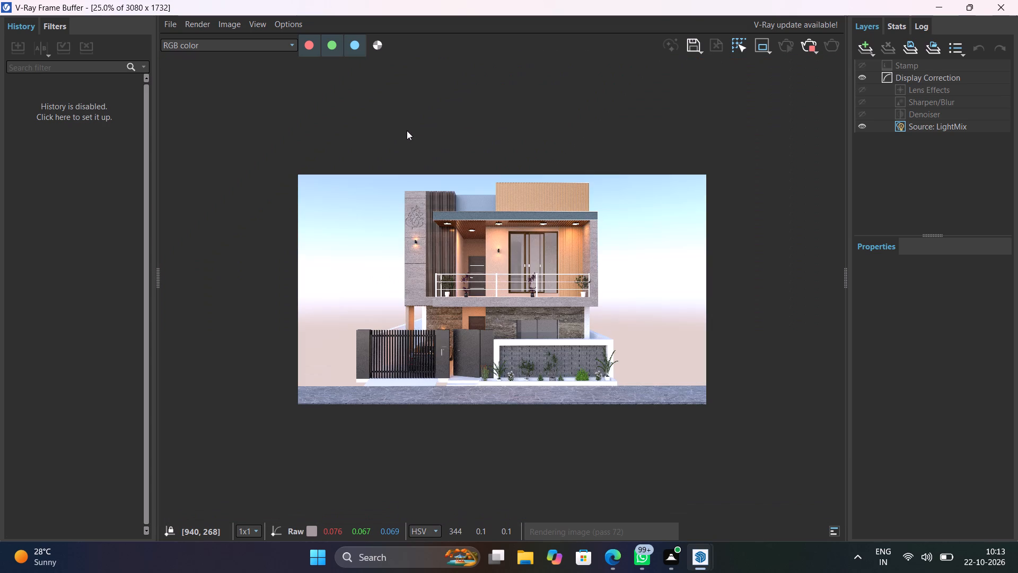
scroll(454, 179, "up", 1)
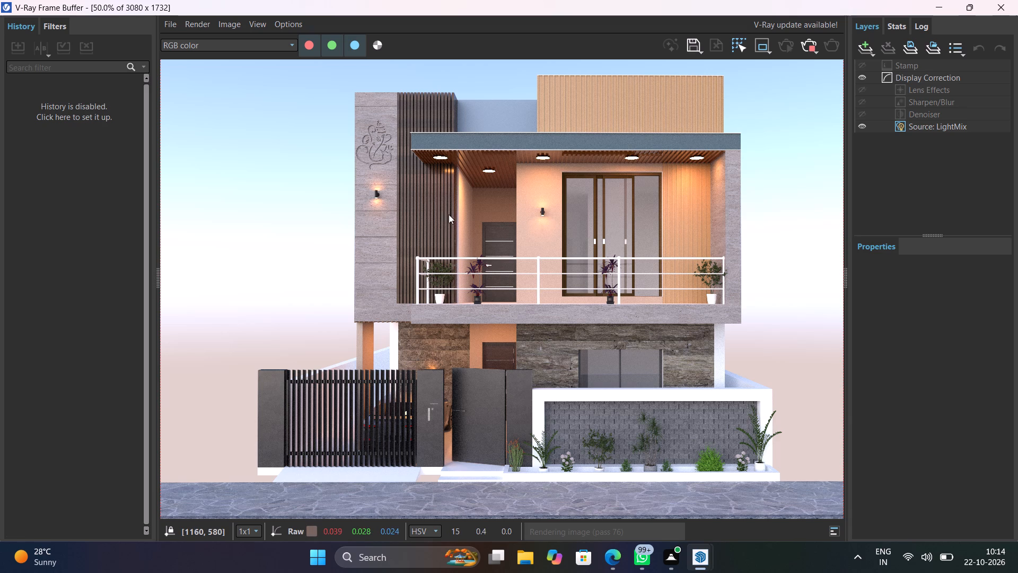
middle_click_drag(444, 221, 384, 231)
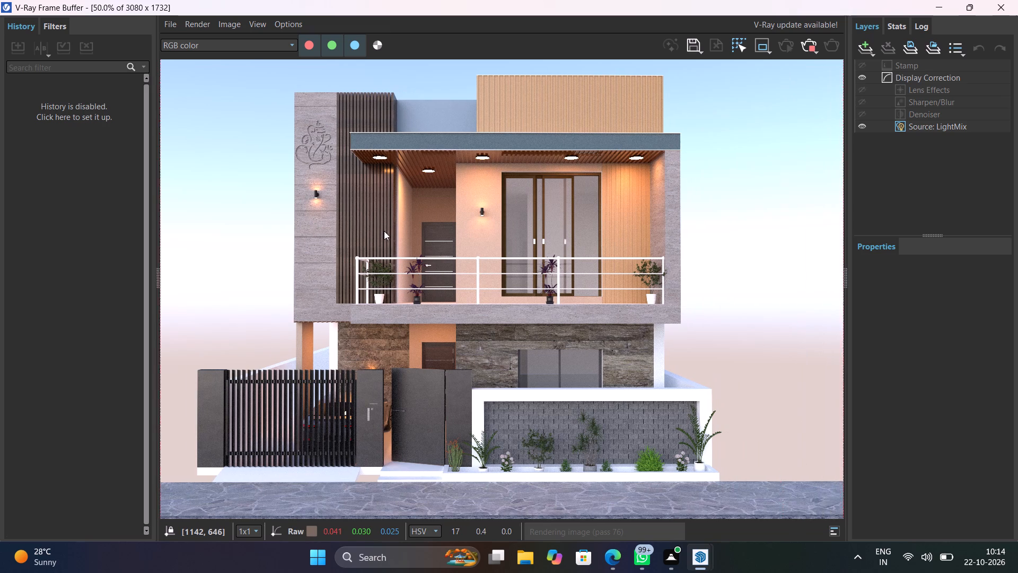
middle_click_drag(384, 231, 405, 236)
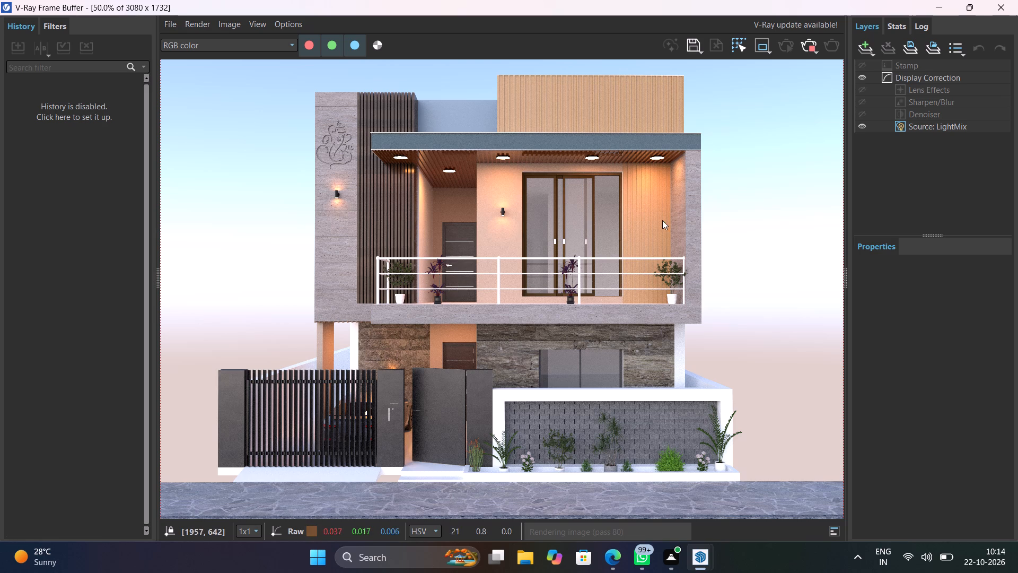
scroll(670, 212, "up", 3)
scroll(670, 213, "down", 1)
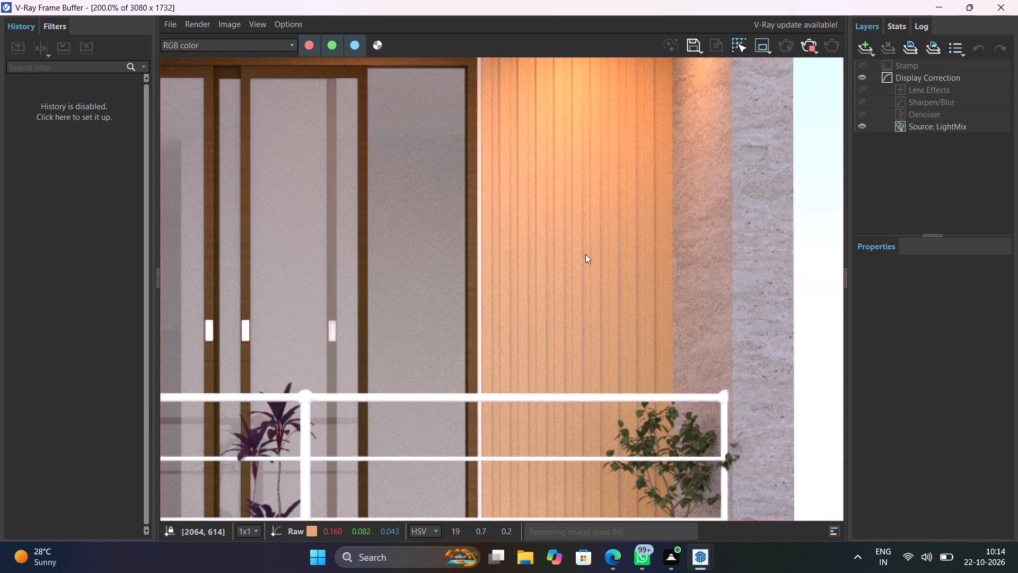
Examine the roof parapet's wood cladding, the slab edge and the ceiling downlights in the render, then the whole front elevation.
scroll(585, 254, "down", 2)
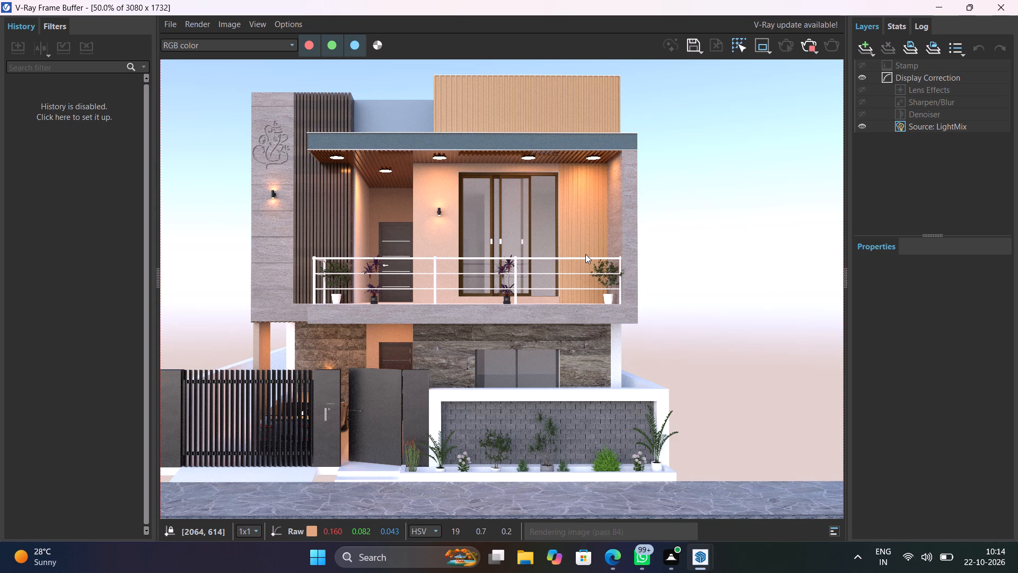
scroll(469, 105, "up", 2)
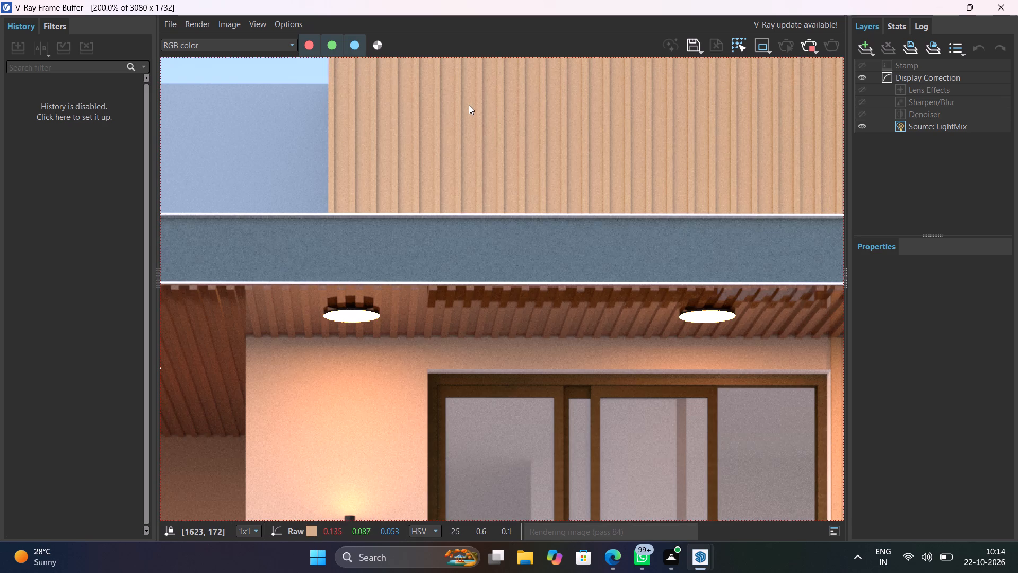
scroll(469, 105, "down", 2)
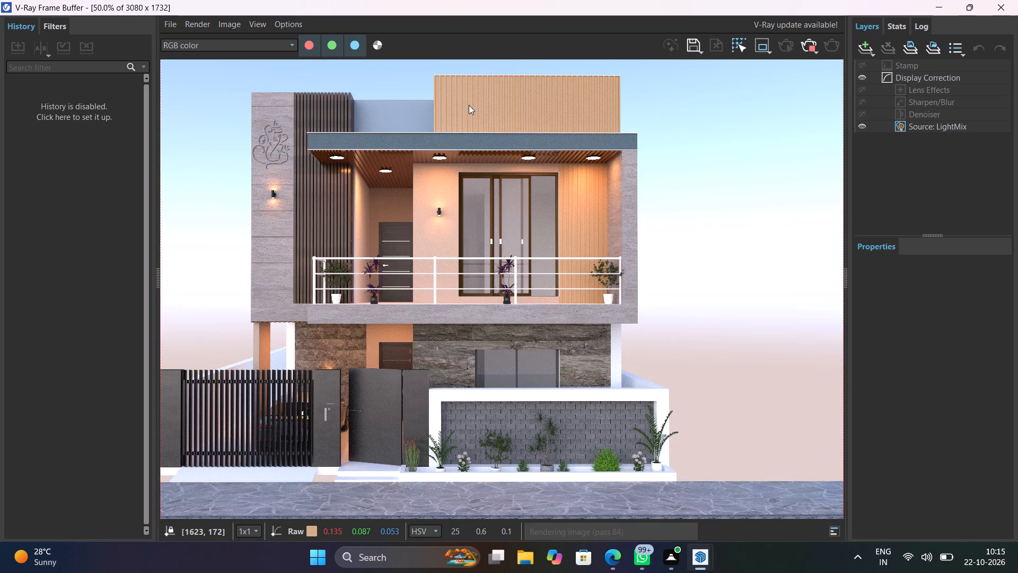
scroll(469, 105, "down", 1)
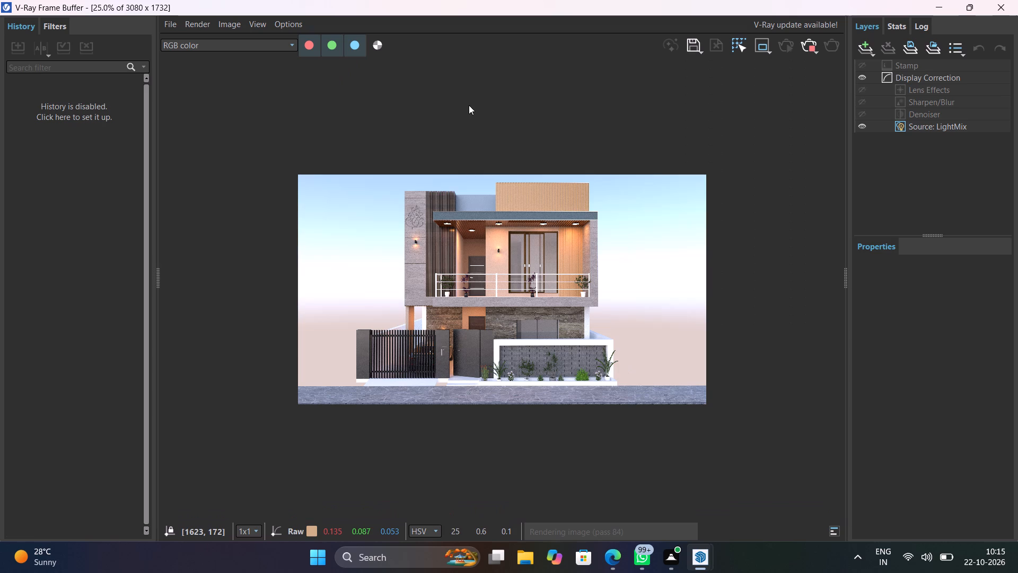
scroll(441, 229, "up", 1)
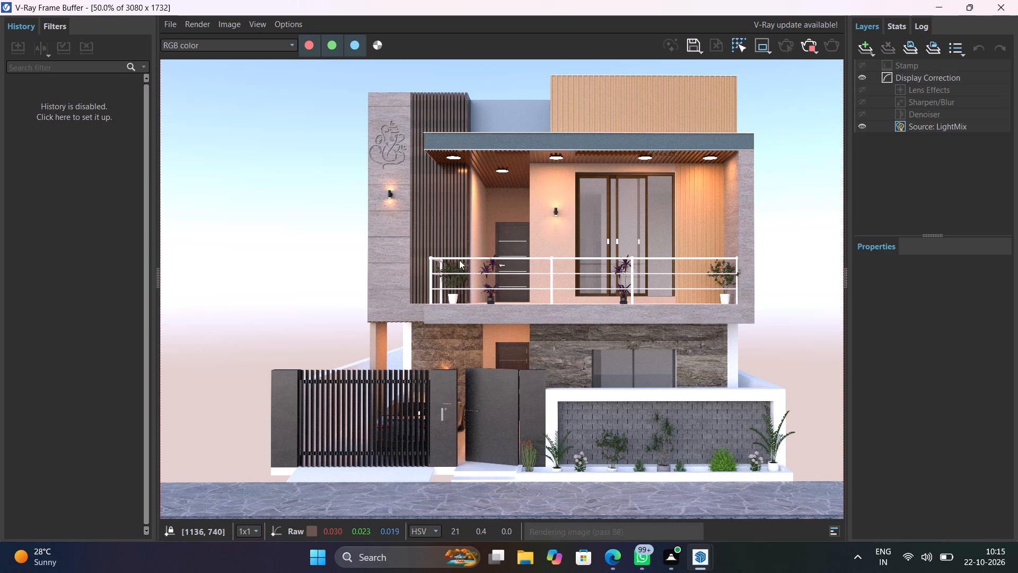
Inspect the balcony's planted railing side, the balcony slab edge, and the ground-floor door with its surrounding stone cladding in the render.
scroll(460, 267, "up", 1)
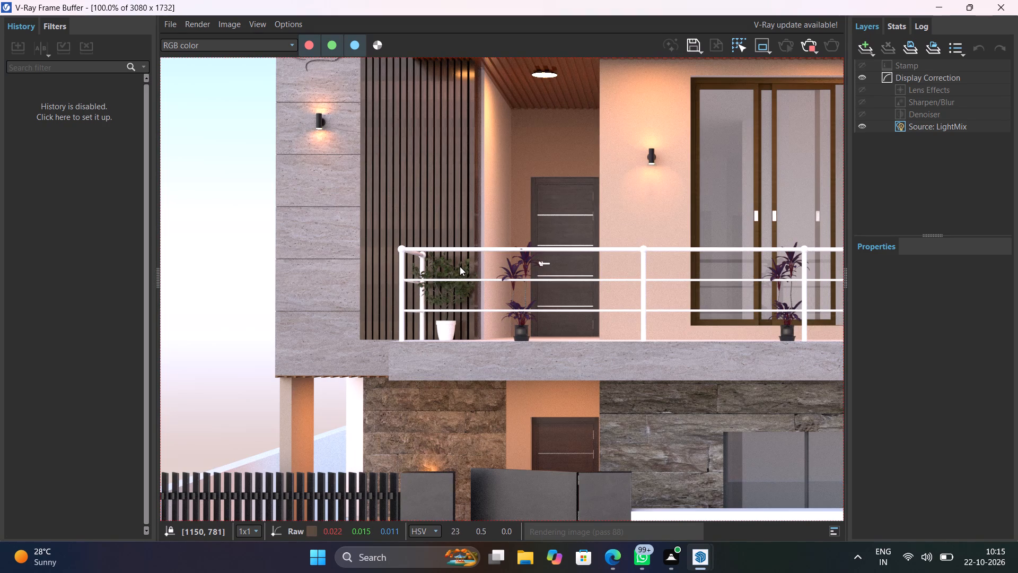
scroll(460, 266, "down", 1)
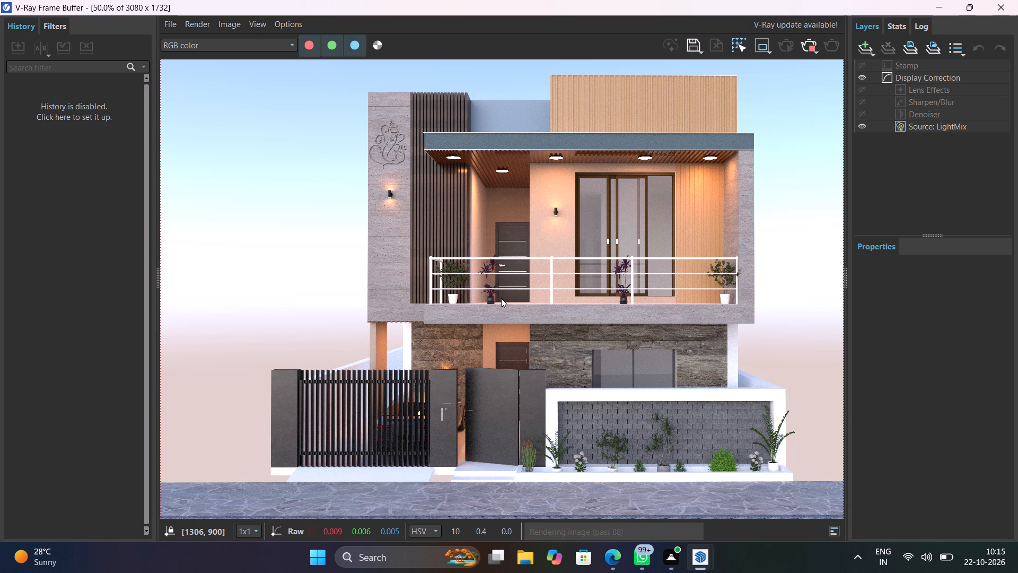
scroll(501, 298, "down", 1)
scroll(485, 344, "up", 1)
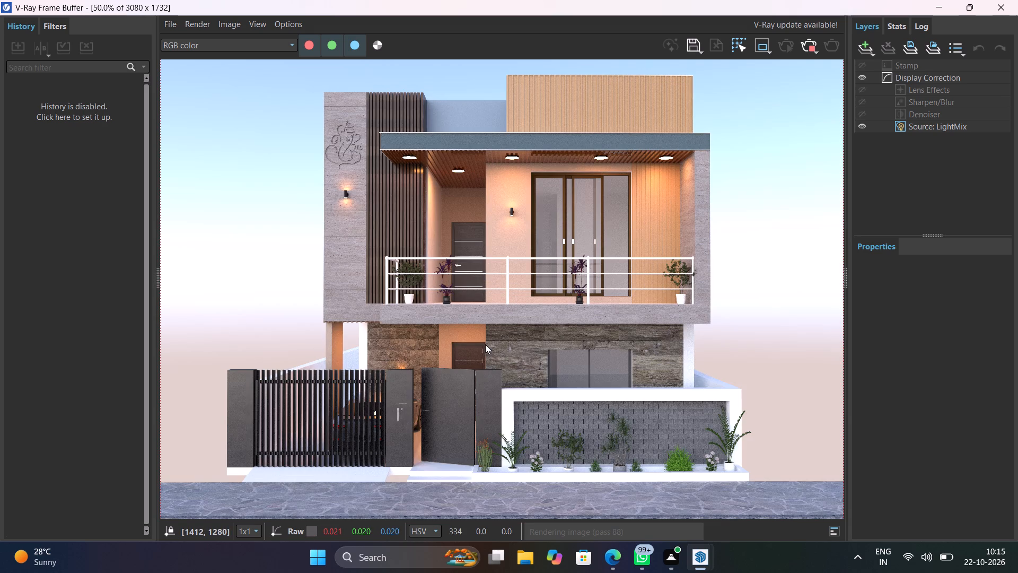
middle_click_drag(485, 343, 513, 402)
scroll(513, 402, "up", 1)
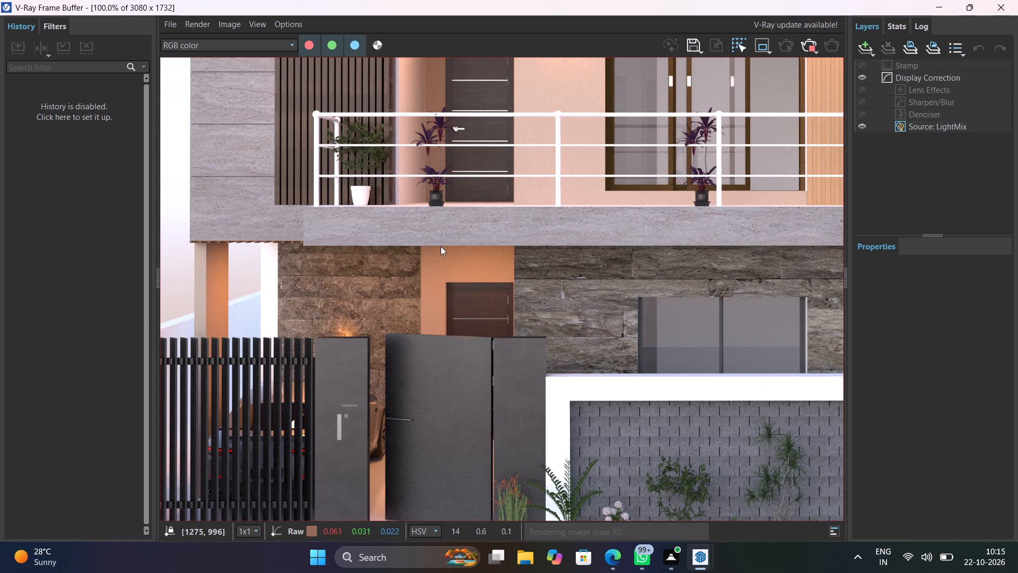
scroll(441, 246, "up", 2)
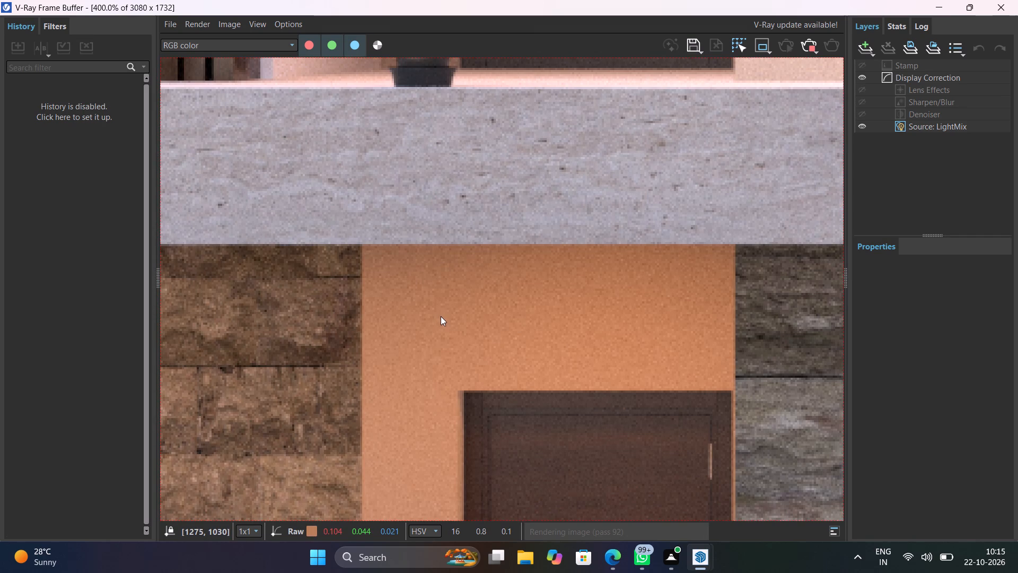
scroll(441, 316, "down", 1)
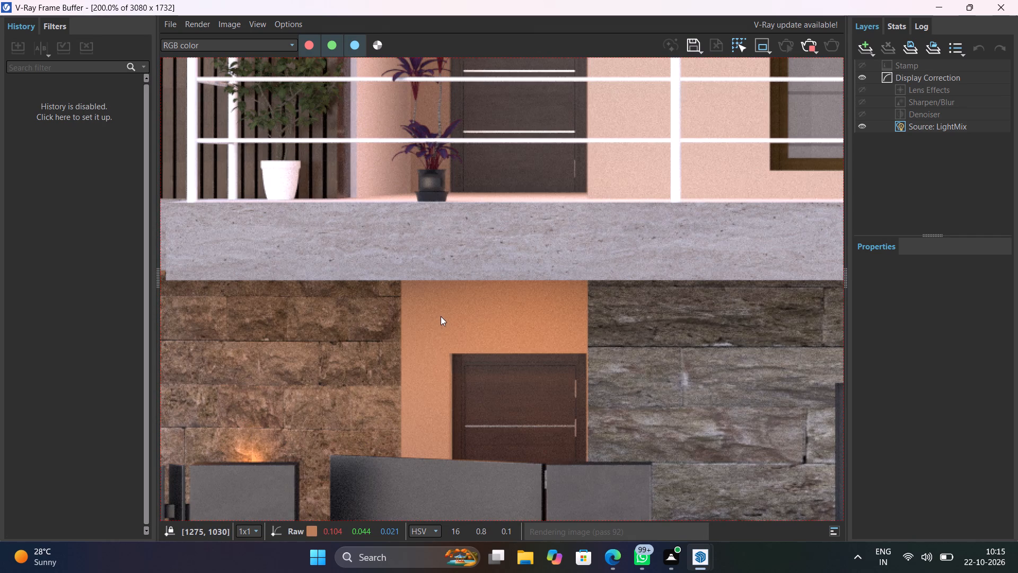
scroll(441, 316, "down", 3)
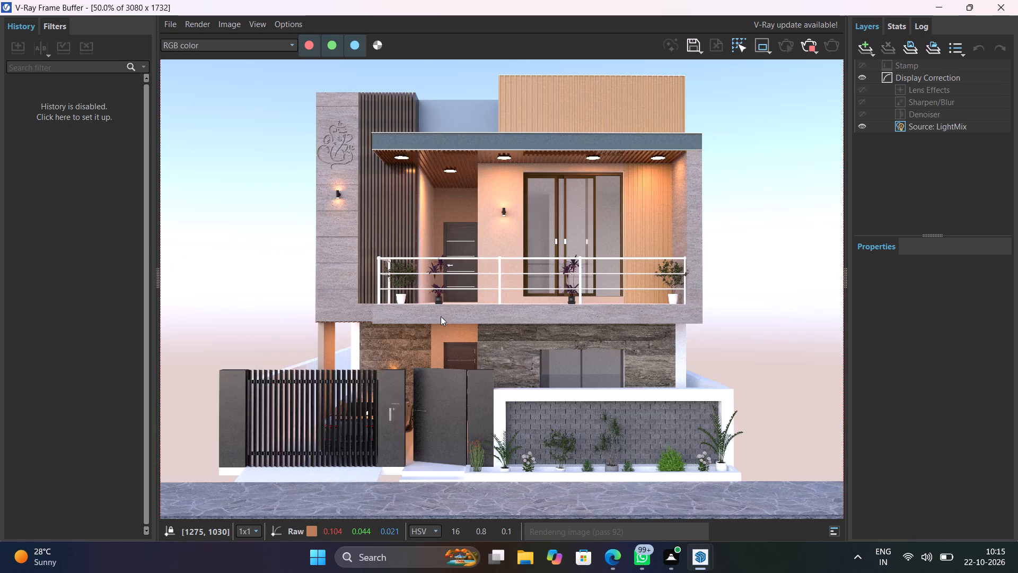
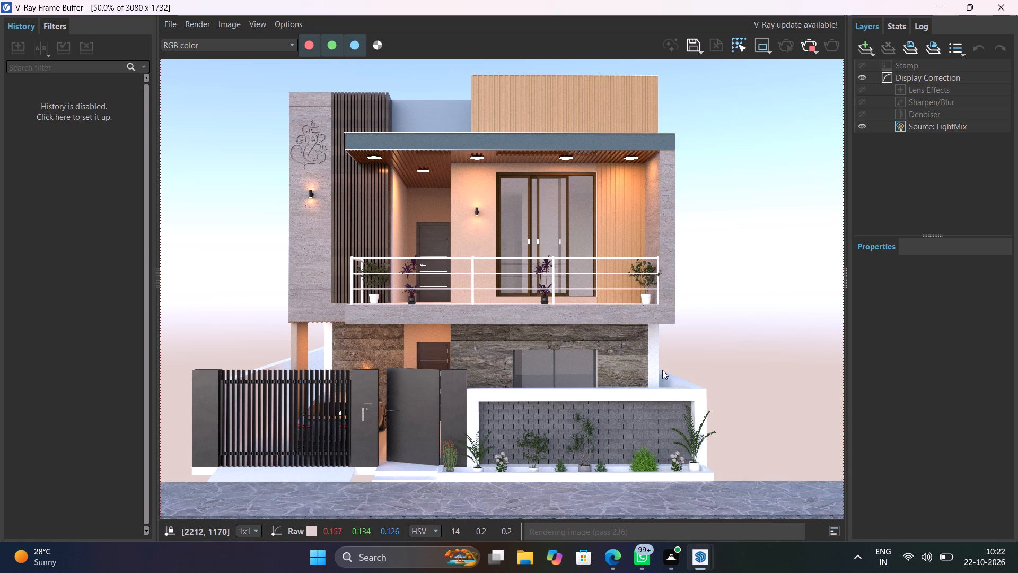
Examine the ground-floor window and its surrounding stone cladding in the render, and the whole front elevation.
scroll(582, 373, "up", 3)
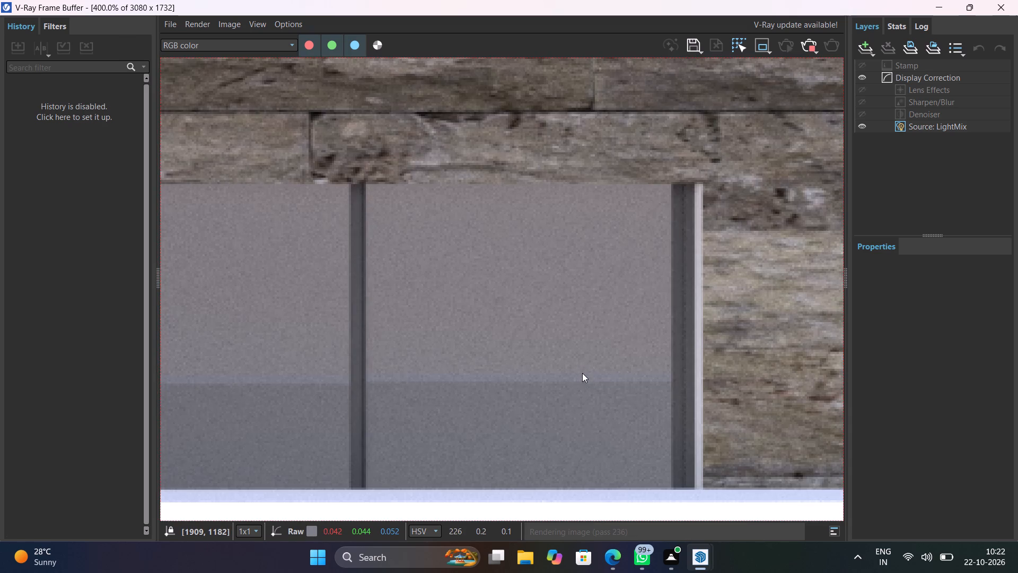
scroll(582, 373, "down", 1)
middle_click_drag(495, 368, 639, 364)
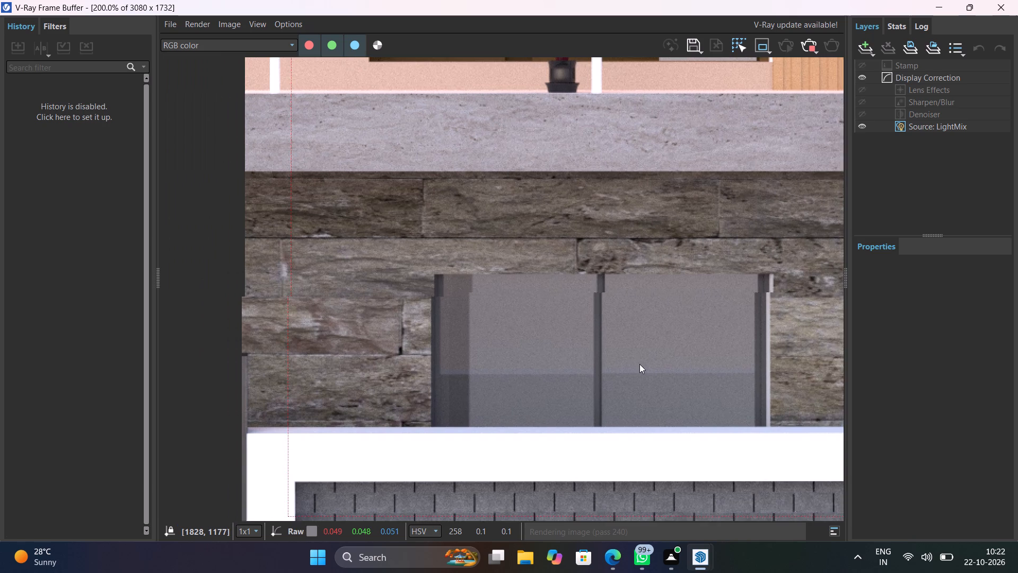
middle_click_drag(639, 364, 640, 364)
scroll(640, 364, "down", 1)
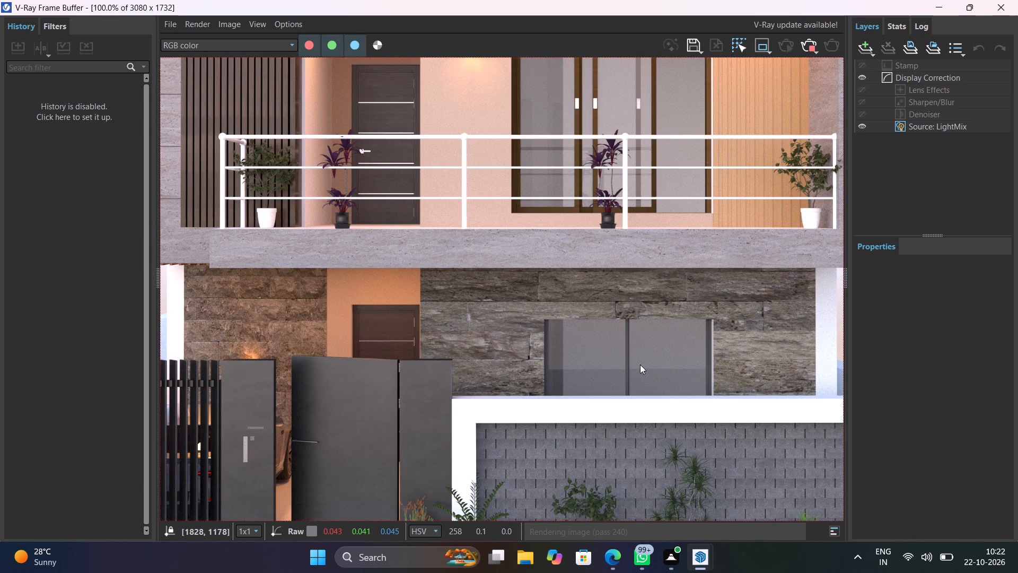
scroll(640, 364, "down", 1)
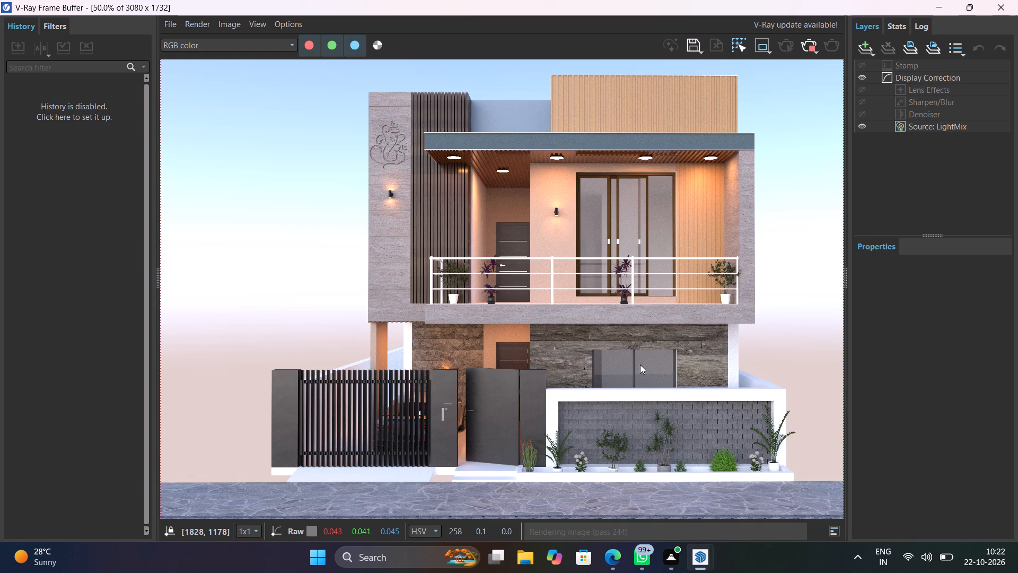
middle_click_drag(640, 363, 584, 386)
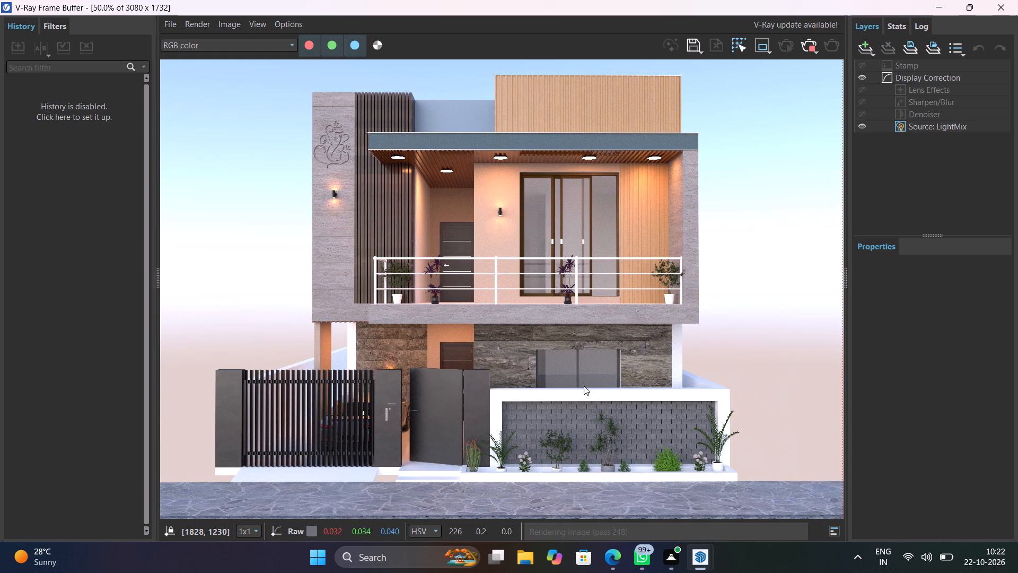
middle_click_drag(584, 386, 584, 398)
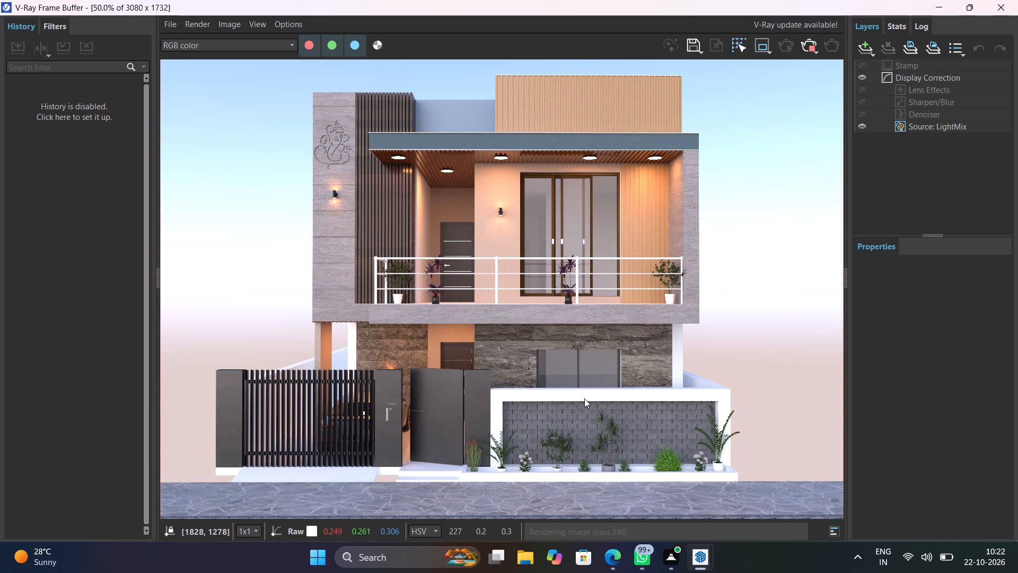
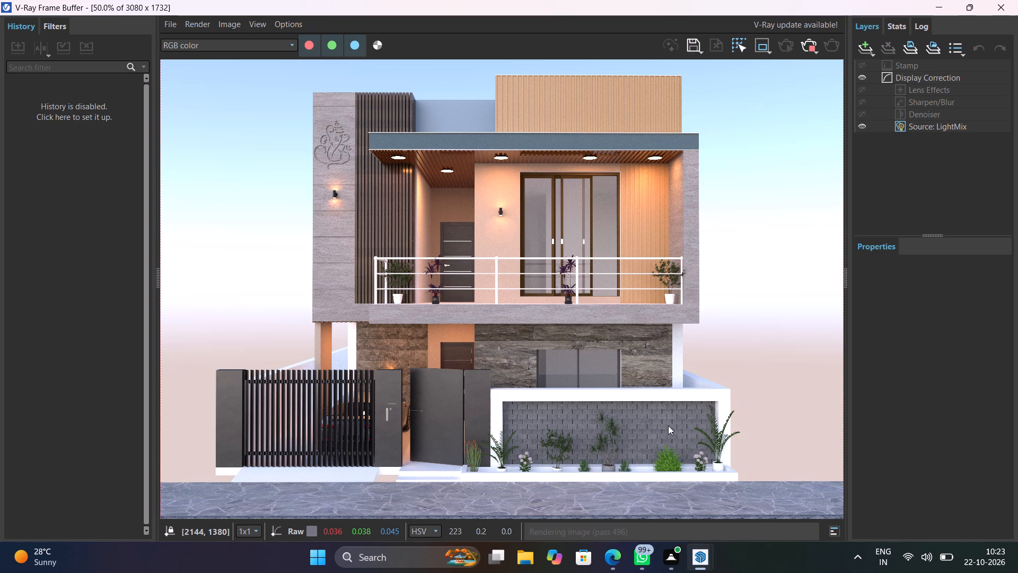
Examine the progressing render up close at the ground-floor window, carved Ganesha panel, wall lamp and vertical slats, and across the whole elevation.
scroll(626, 372, "up", 1)
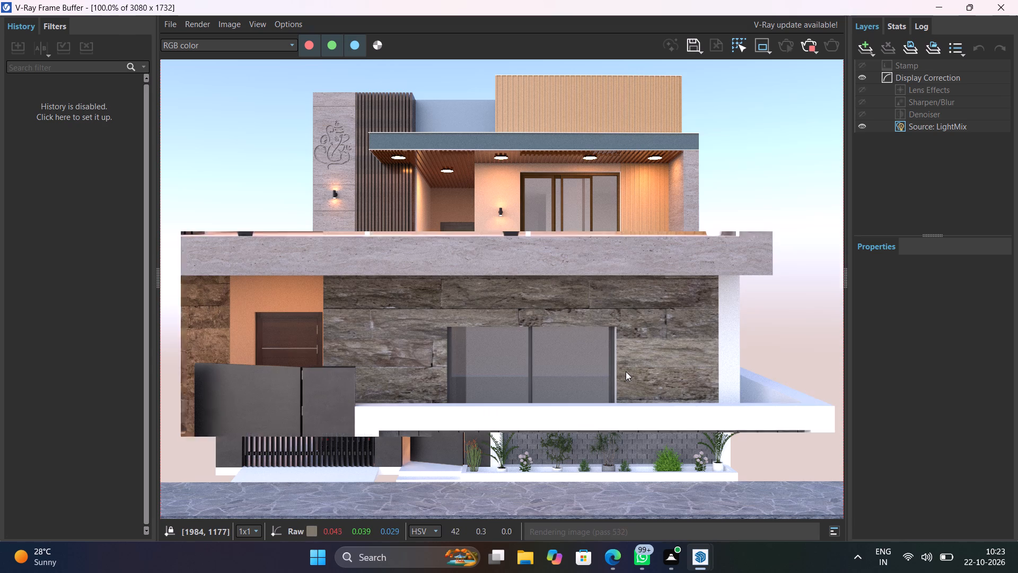
scroll(626, 372, "down", 1)
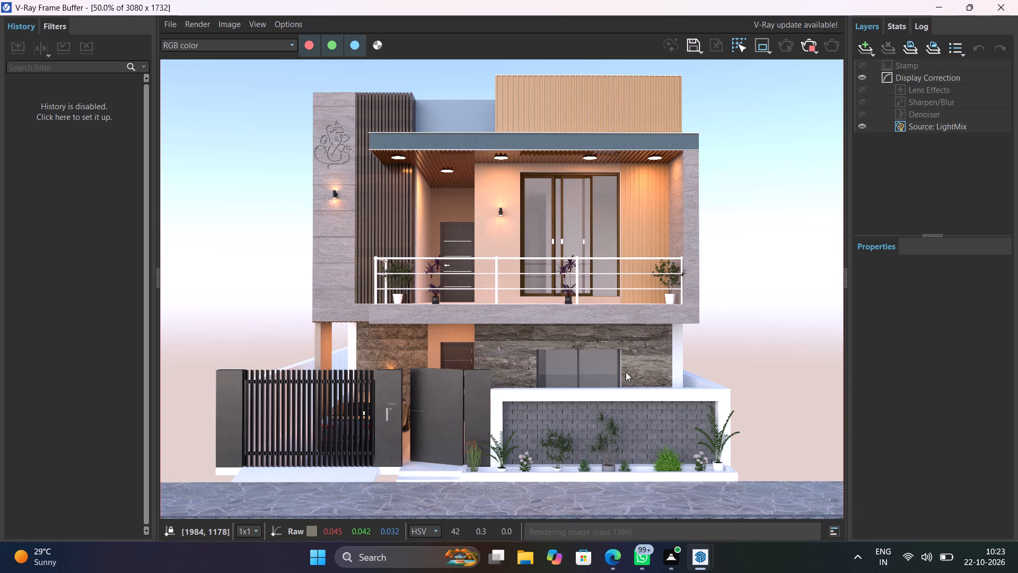
scroll(324, 154, "up", 1)
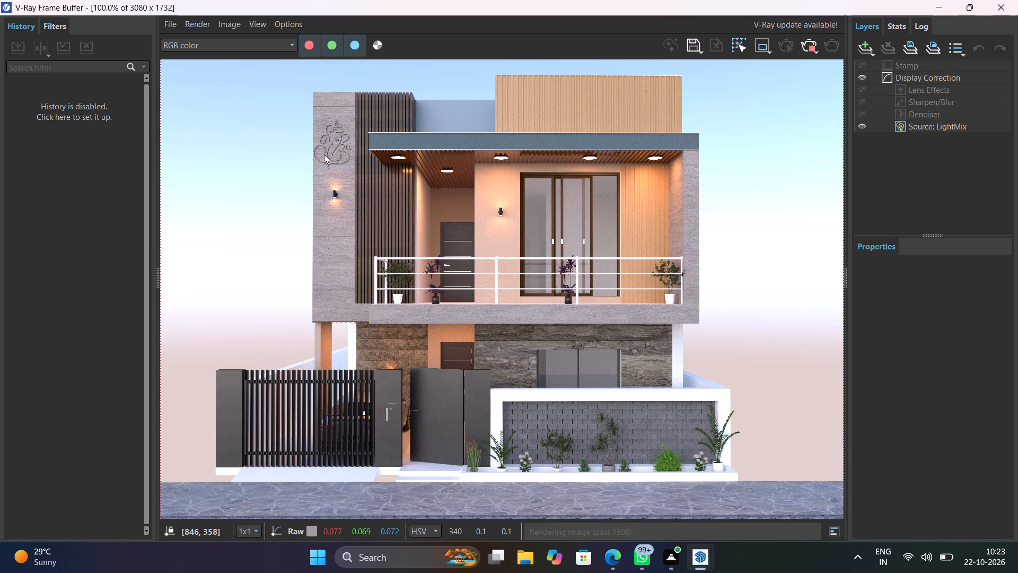
scroll(324, 154, "up", 1)
scroll(324, 154, "down", 1)
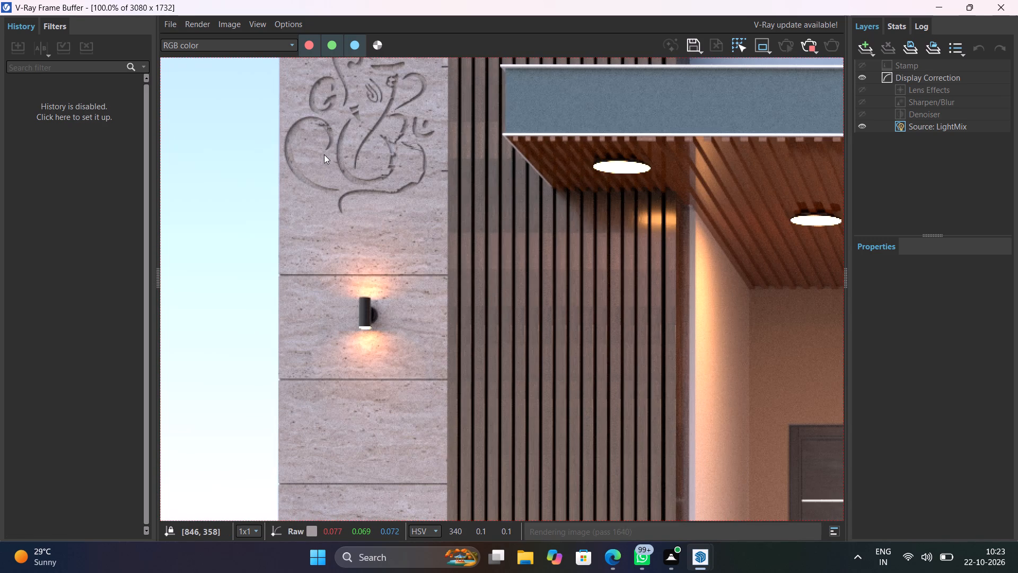
scroll(324, 154, "down", 1)
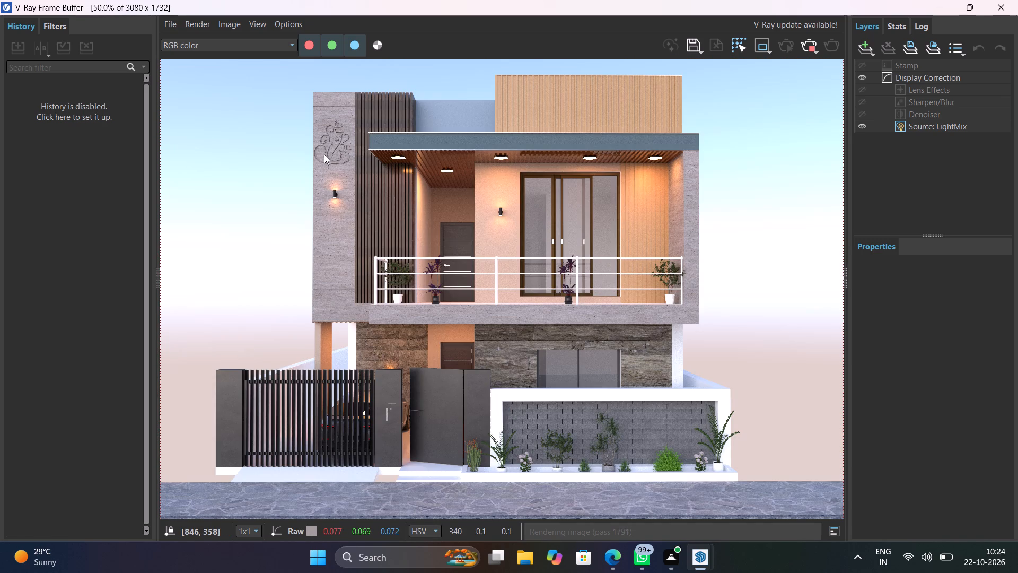
scroll(324, 154, "up", 1)
scroll(374, 202, "down", 1)
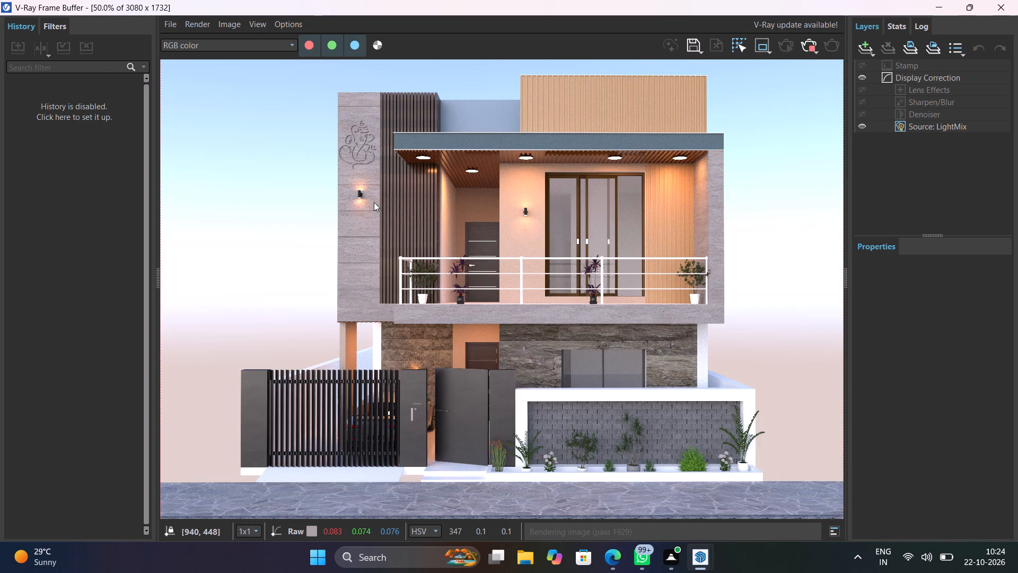
middle_click_drag(434, 277, 420, 346)
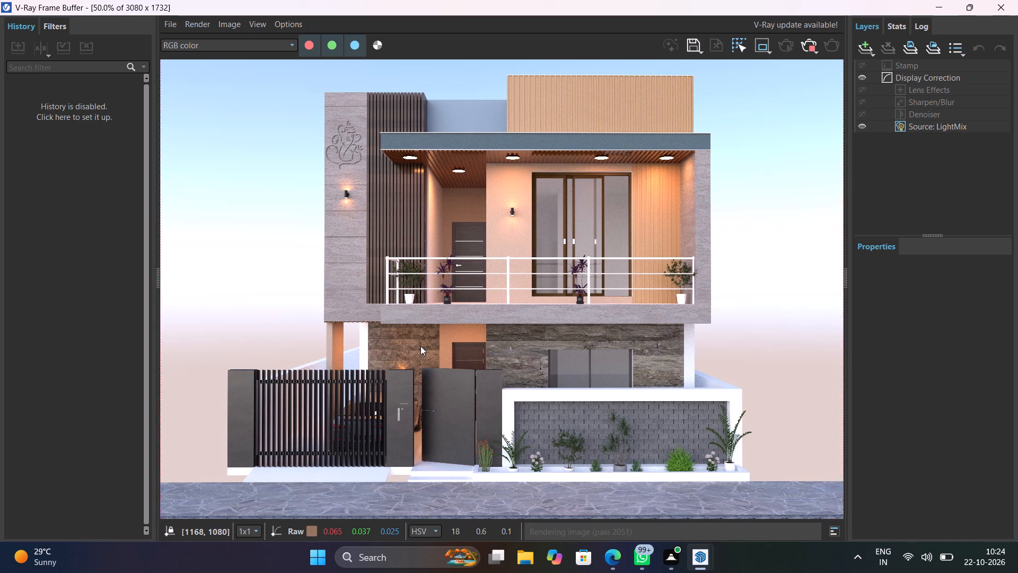
middle_click_drag(420, 346, 388, 389)
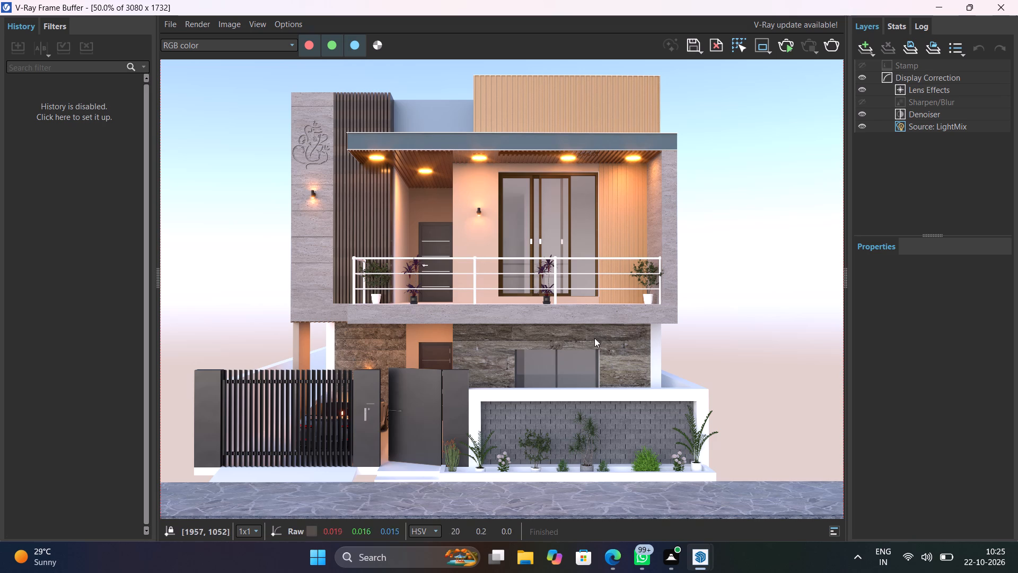
Capture a screen snip of the finished front elevation render and review it enlarged in Snipping Tool before closing it.
key("Print")
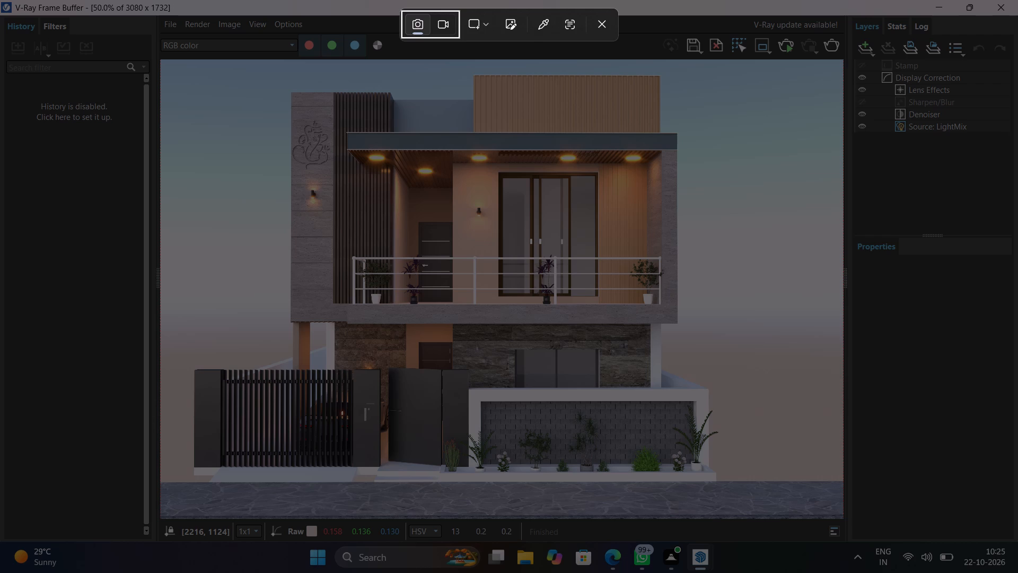
left_click_drag(168, 63, 166, 526)
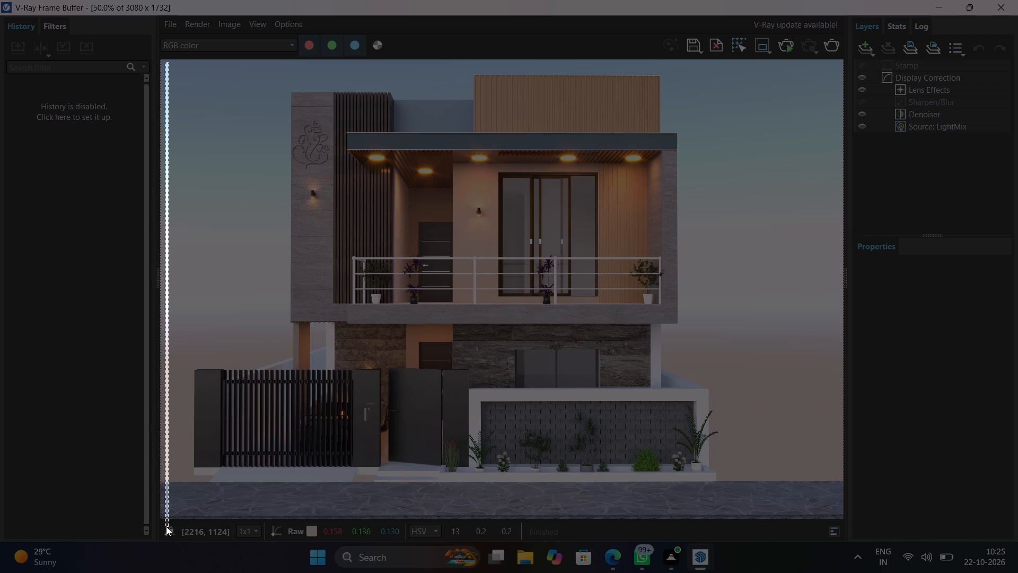
left_click_drag(166, 526, 731, 508)
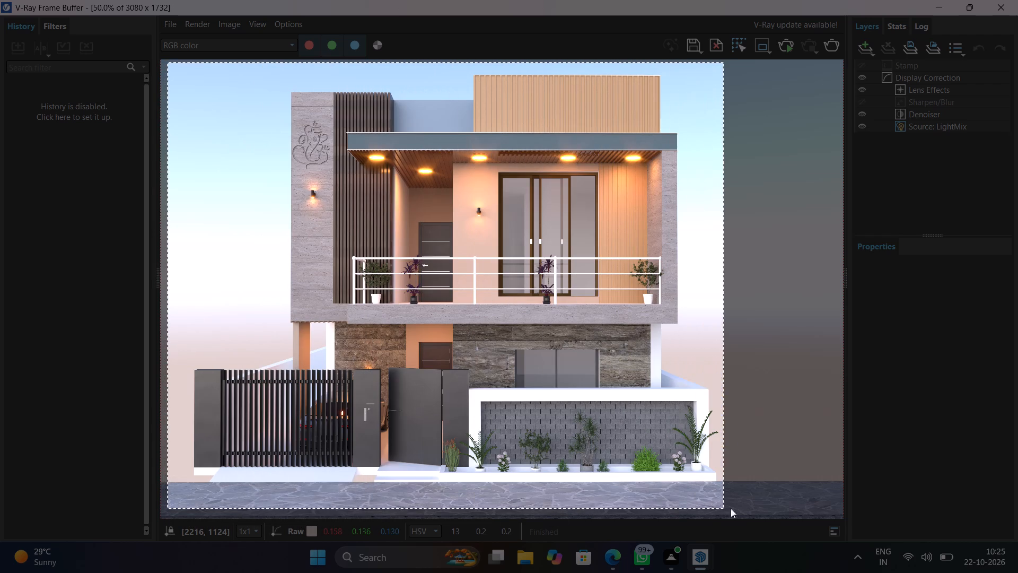
left_click_drag(731, 508, 811, 516)
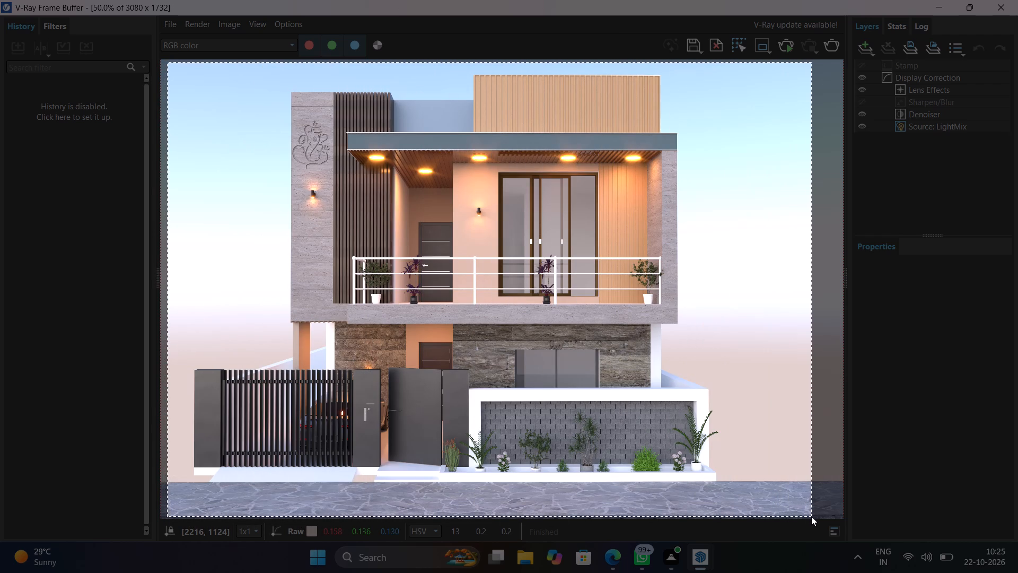
left_click_drag(811, 516, 790, 514)
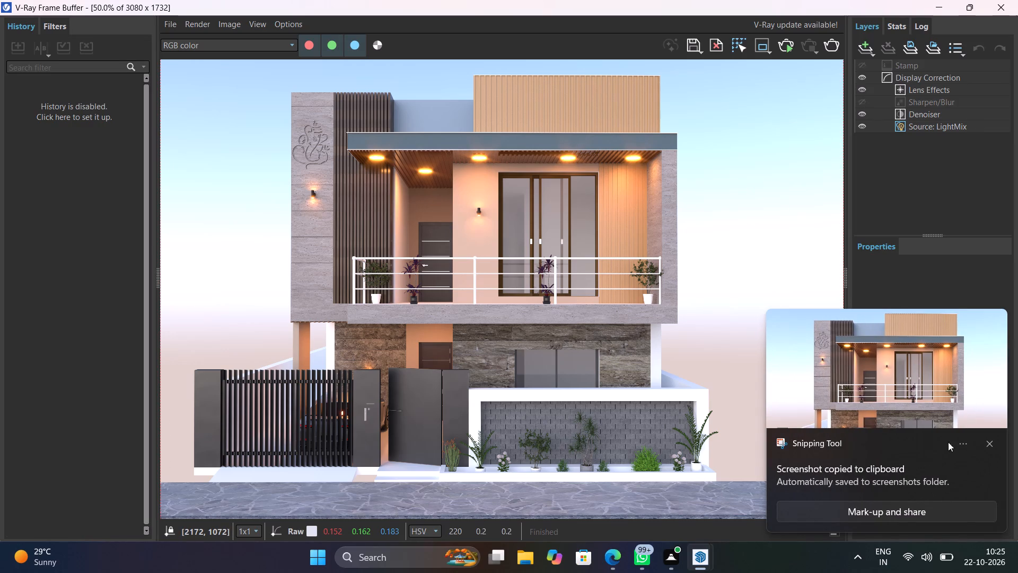
left_click(956, 372)
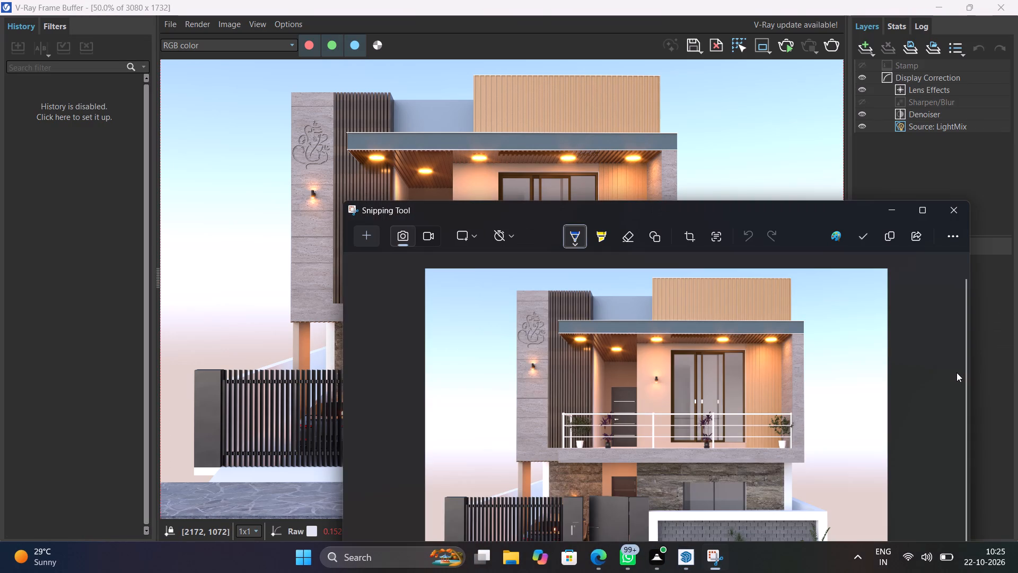
left_click(920, 209)
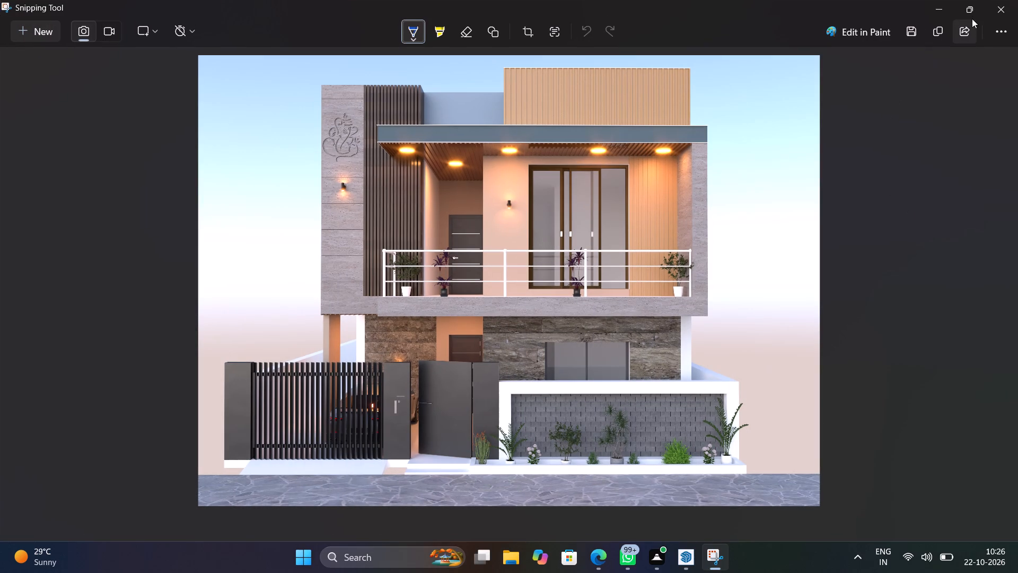
left_click(993, 10)
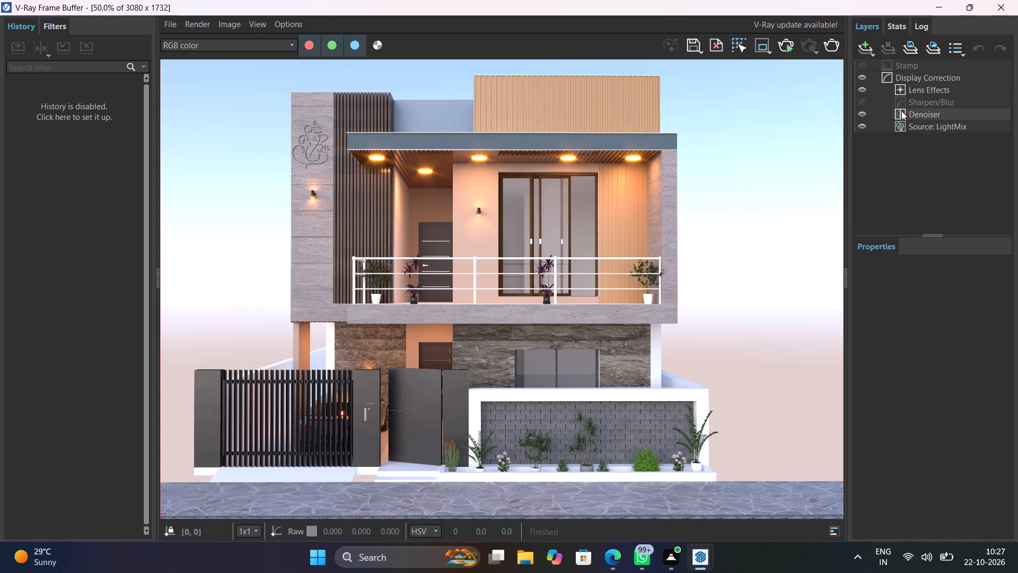
Enable the Sharpen/Blur layer on the render and set its sharpen amount to about 2.949.
left_click(929, 124)
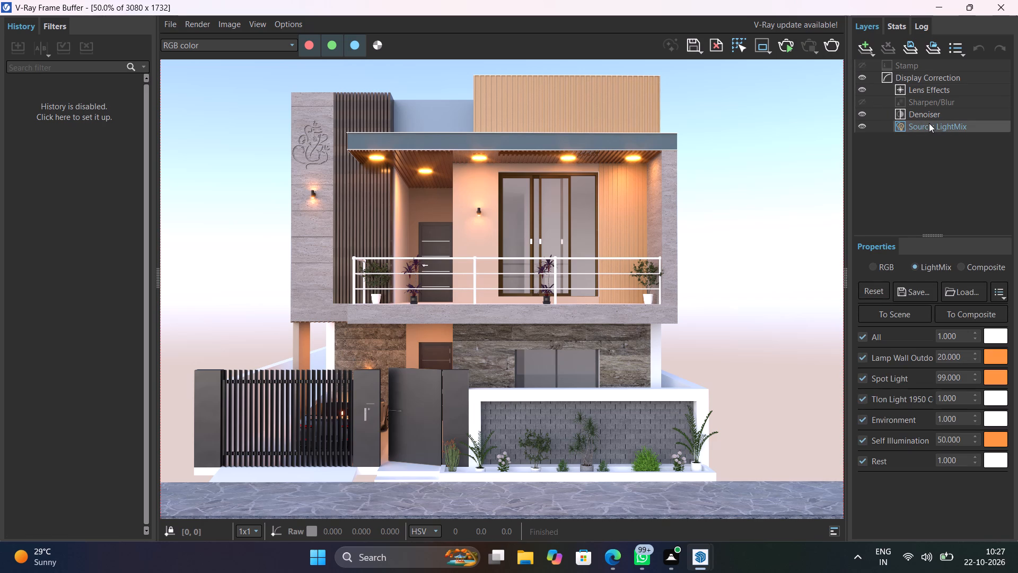
left_click(929, 118)
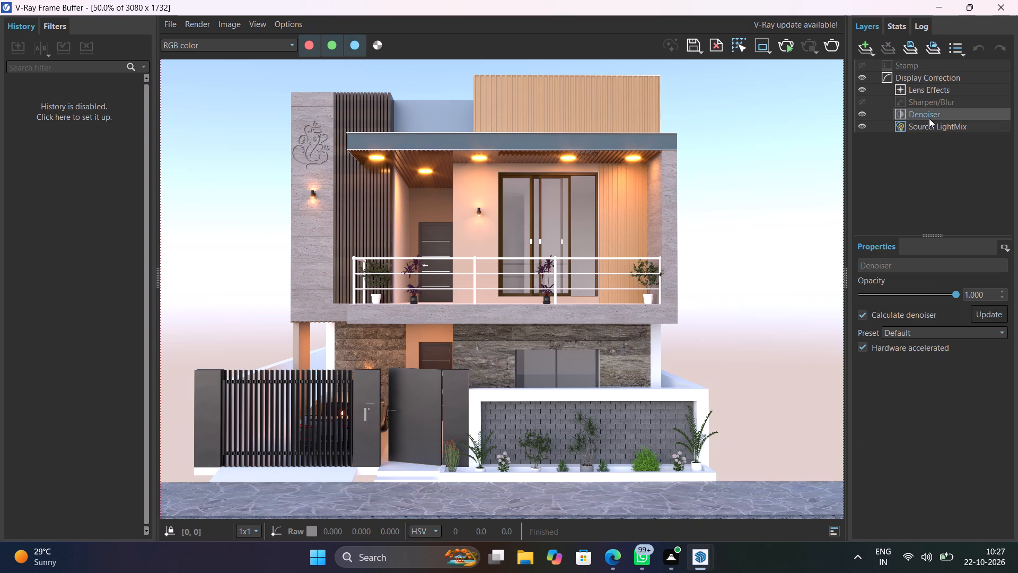
left_click(931, 103)
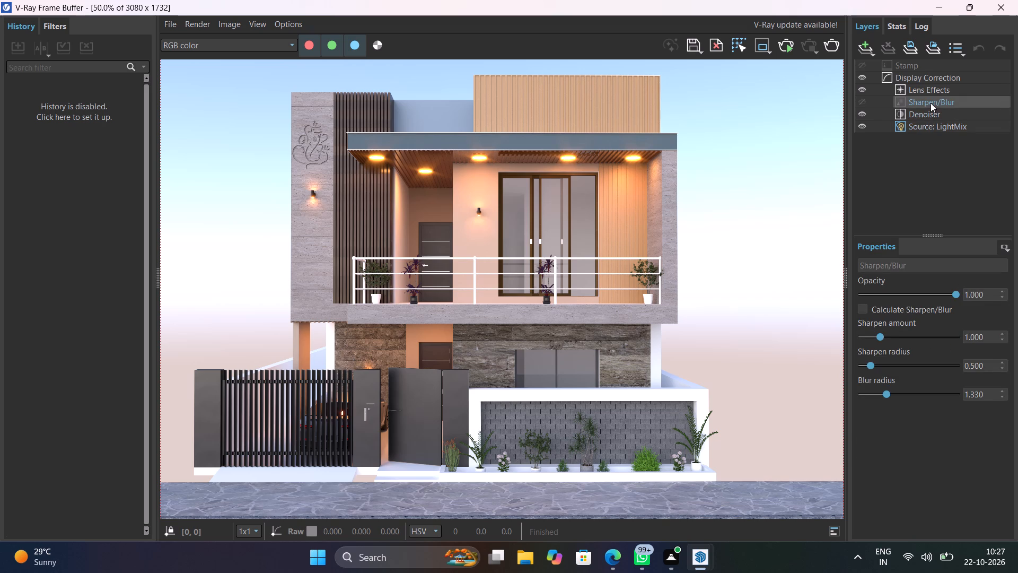
left_click(865, 306)
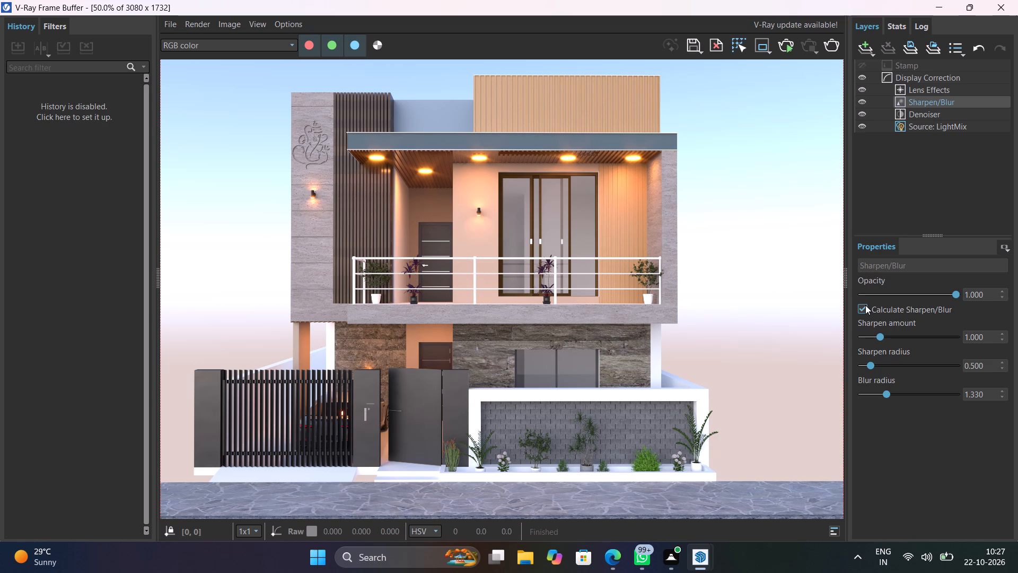
left_click(899, 337)
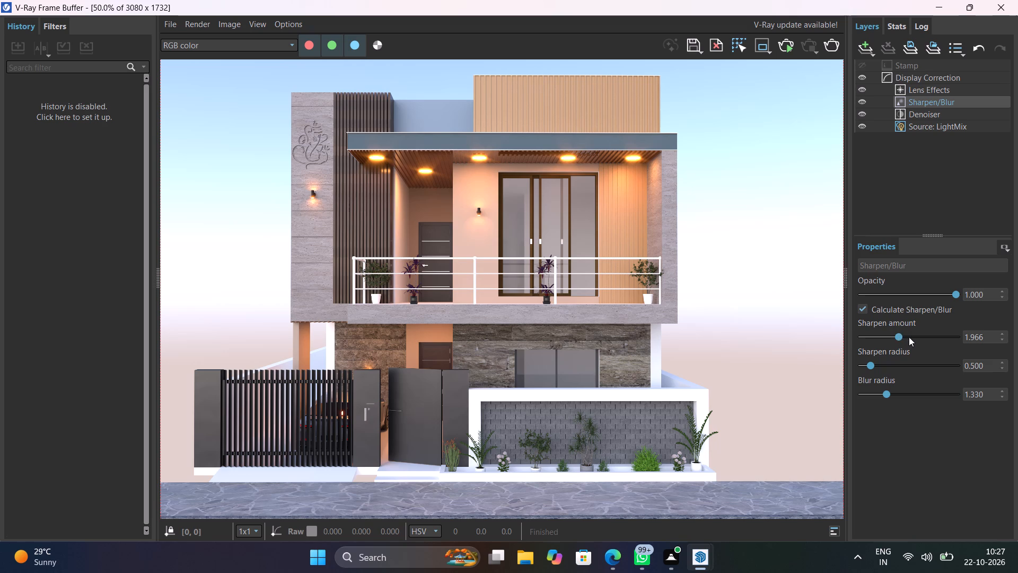
left_click(917, 334)
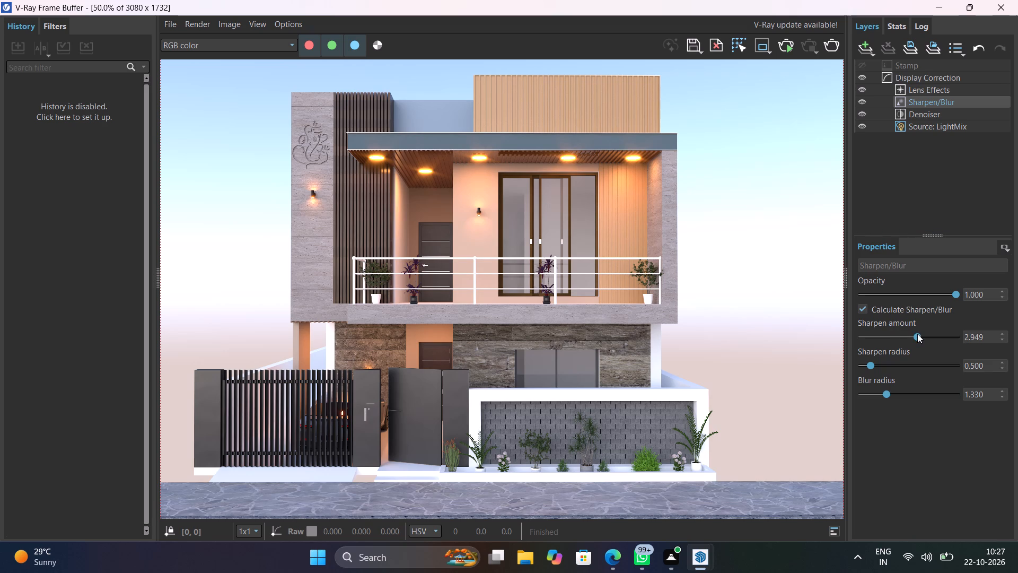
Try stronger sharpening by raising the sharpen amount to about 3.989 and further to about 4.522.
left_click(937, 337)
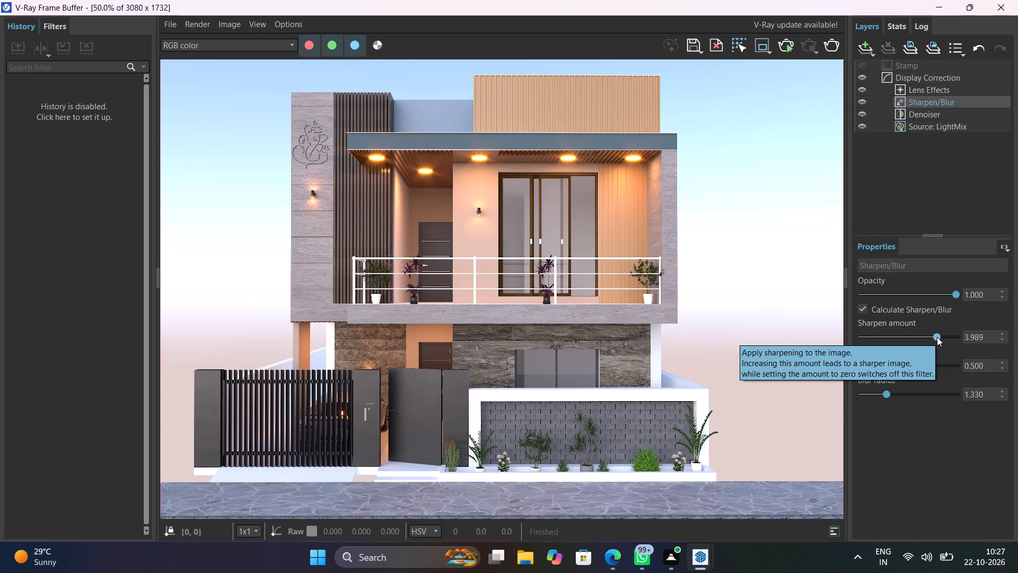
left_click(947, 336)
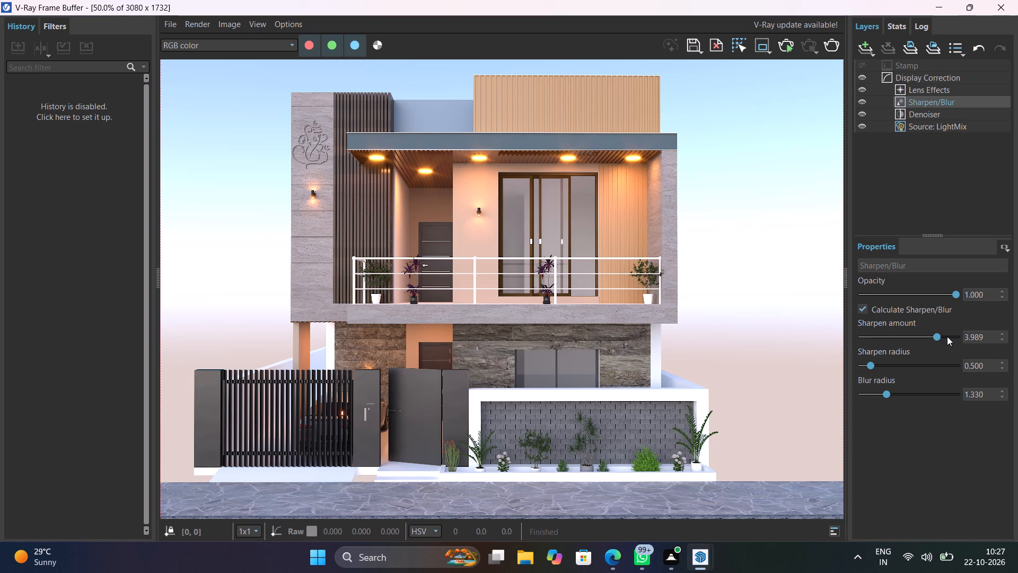
Examine the sharpened render at the rooftop slat cladding, the carved Ganesha panel and canopy lights, and the whole elevation.
scroll(532, 105, "up", 3)
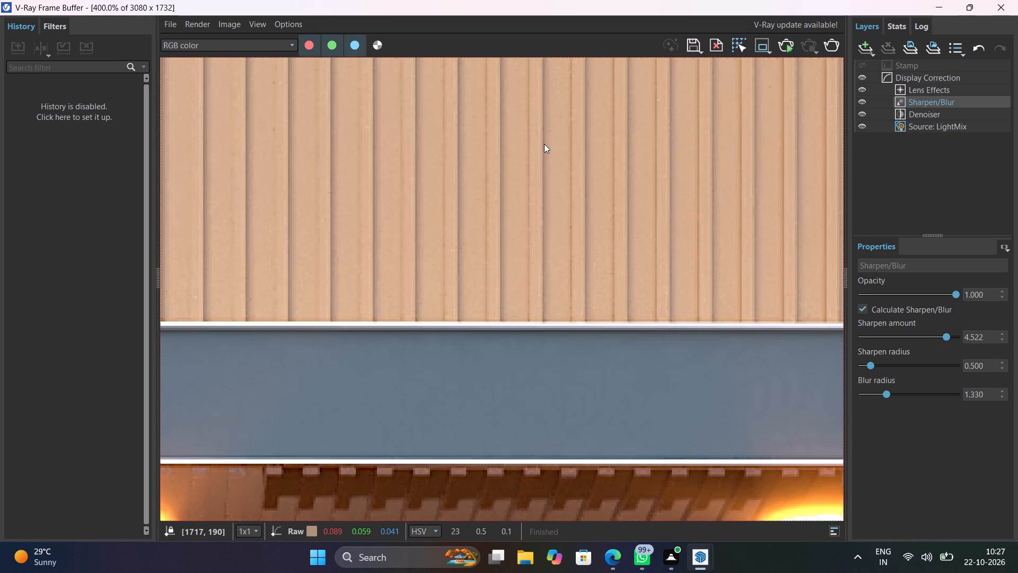
scroll(544, 144, "down", 1)
middle_click_drag(553, 155, 612, 313)
scroll(469, 240, "up", 2)
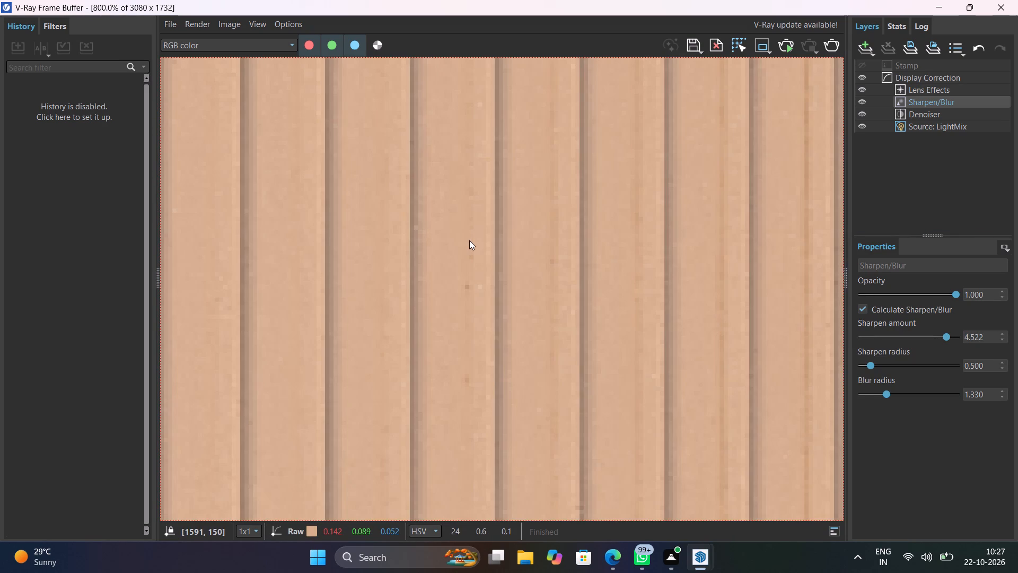
scroll(469, 240, "down", 4)
scroll(288, 145, "up", 3)
scroll(288, 145, "down", 1)
middle_click_drag(313, 165, 419, 309)
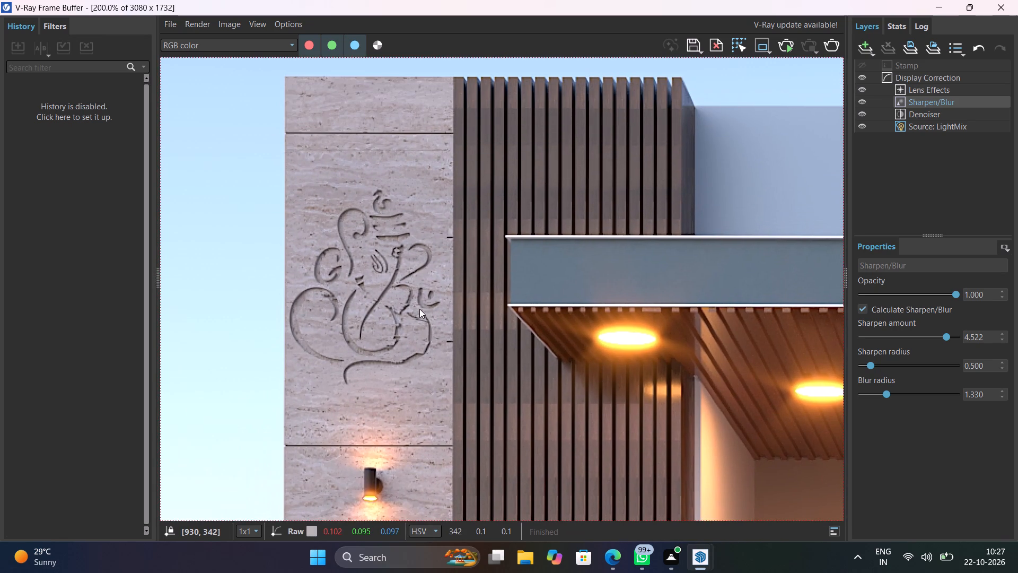
middle_click_drag(419, 309, 384, 260)
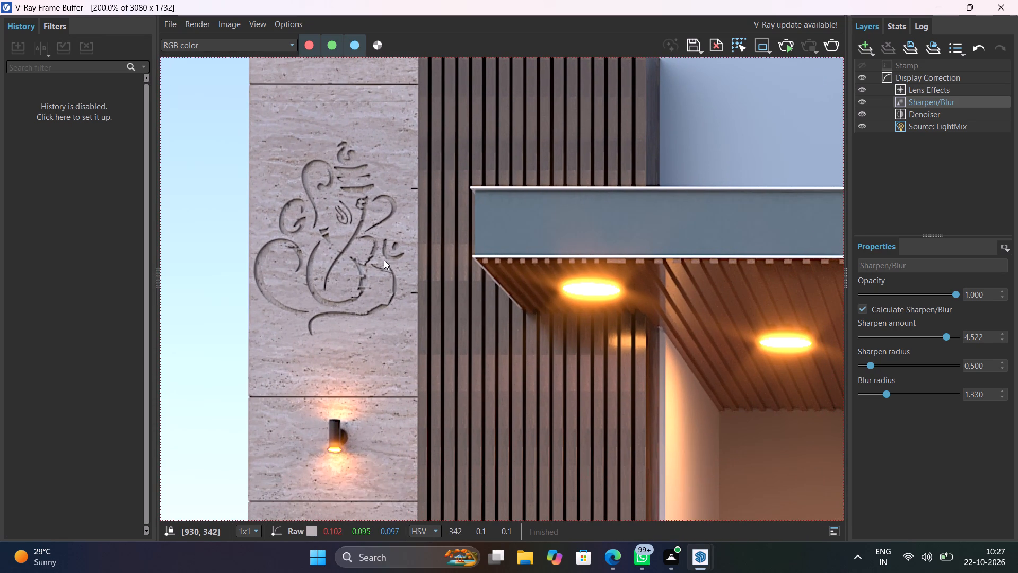
scroll(384, 260, "down", 2)
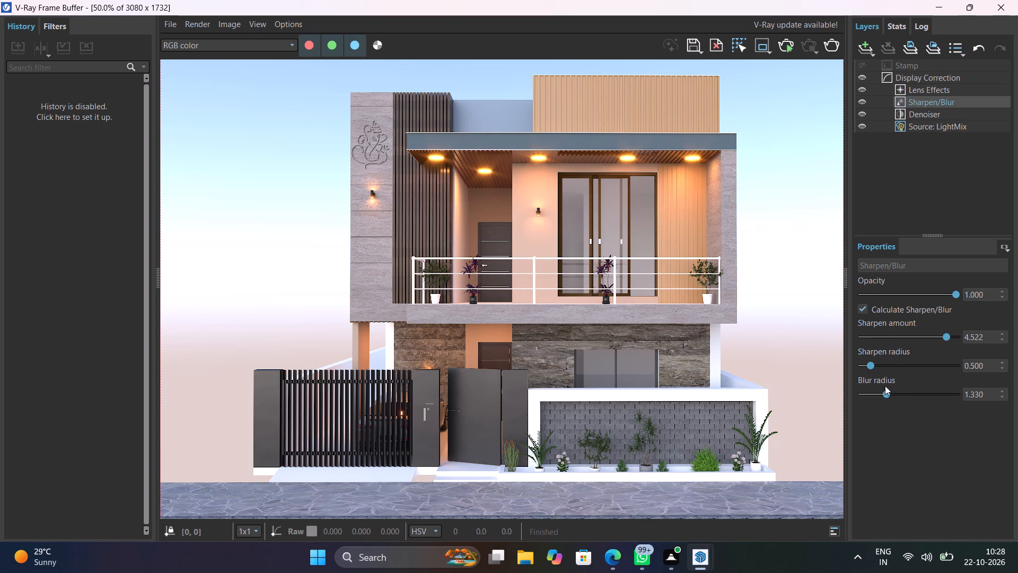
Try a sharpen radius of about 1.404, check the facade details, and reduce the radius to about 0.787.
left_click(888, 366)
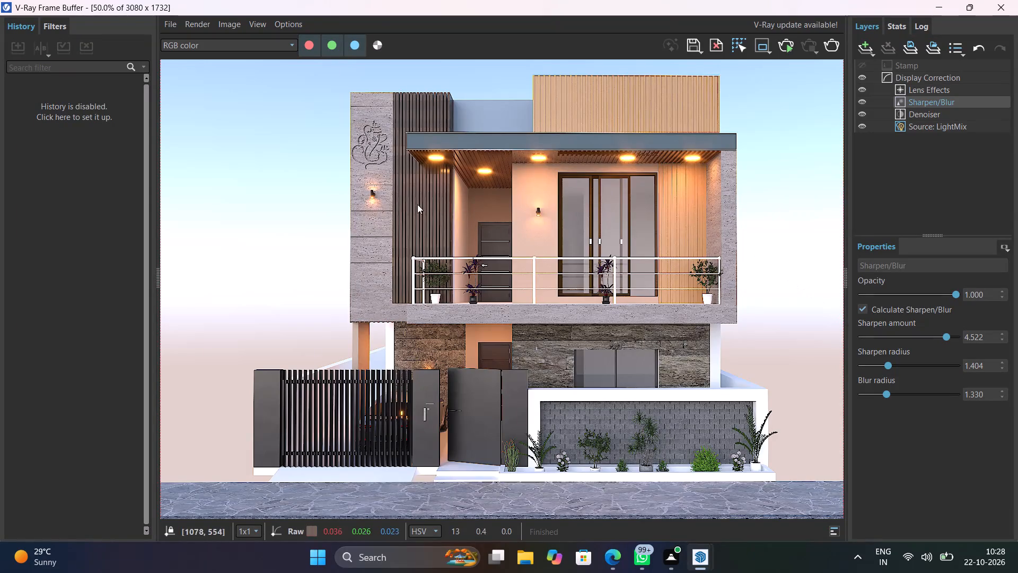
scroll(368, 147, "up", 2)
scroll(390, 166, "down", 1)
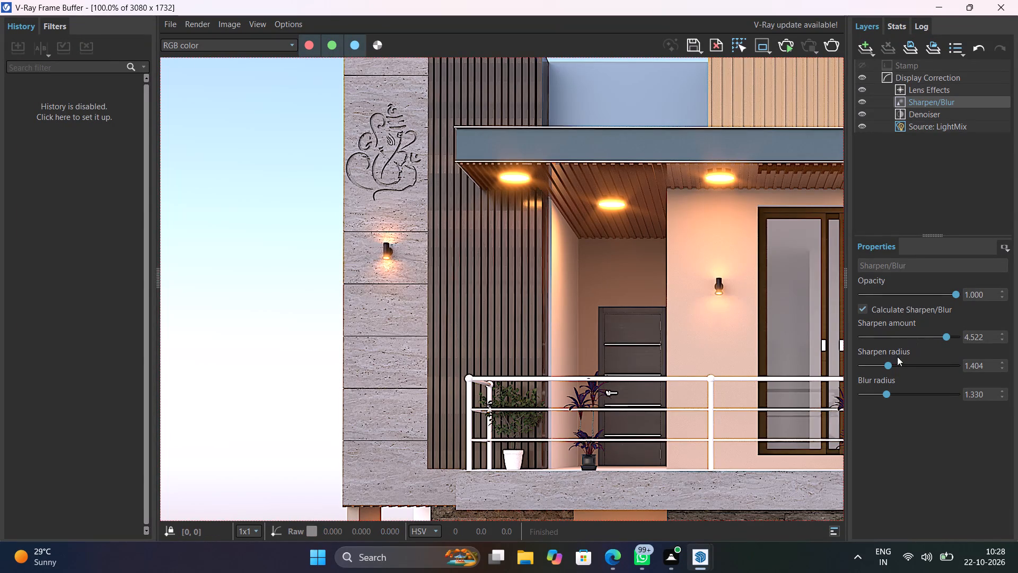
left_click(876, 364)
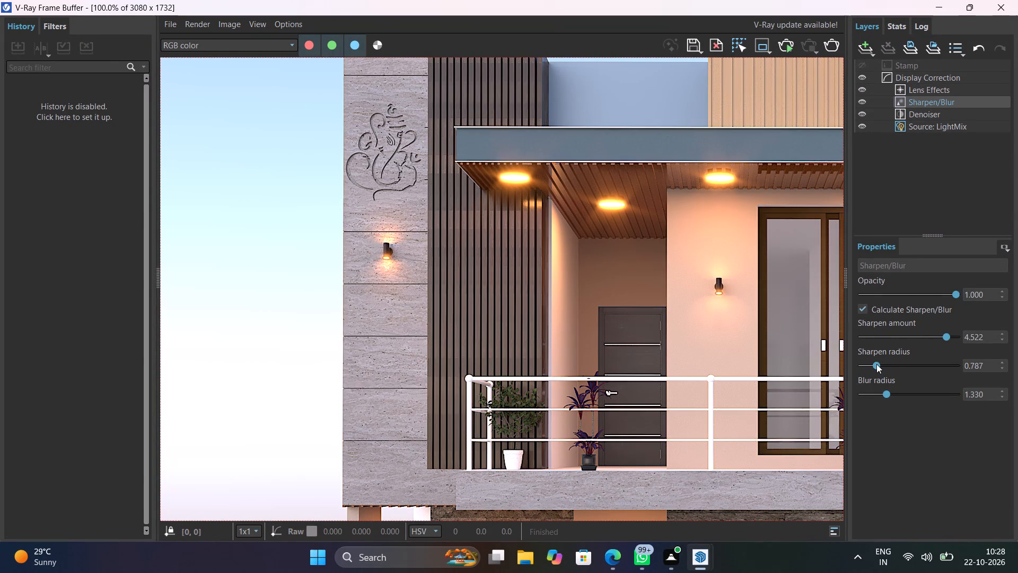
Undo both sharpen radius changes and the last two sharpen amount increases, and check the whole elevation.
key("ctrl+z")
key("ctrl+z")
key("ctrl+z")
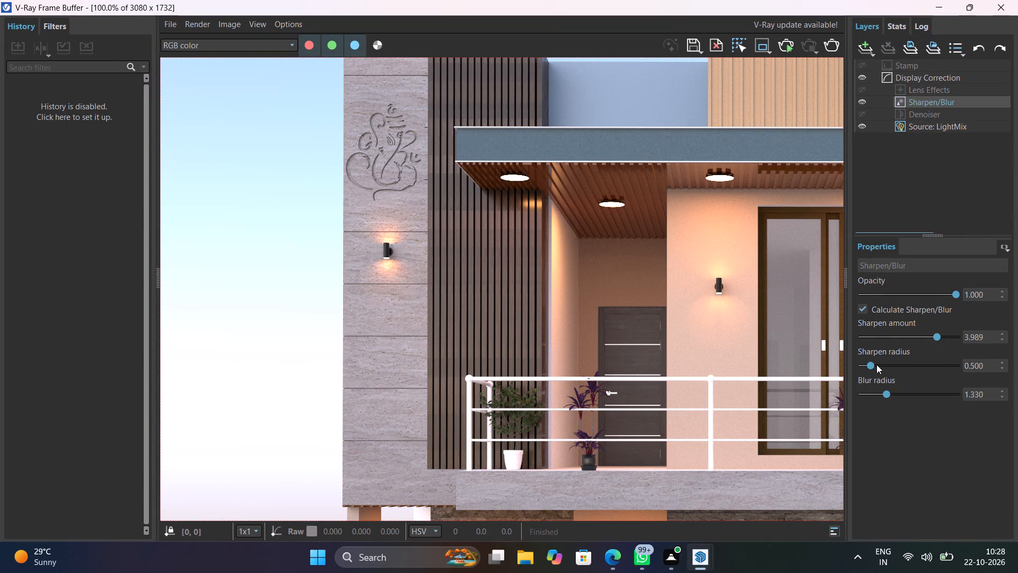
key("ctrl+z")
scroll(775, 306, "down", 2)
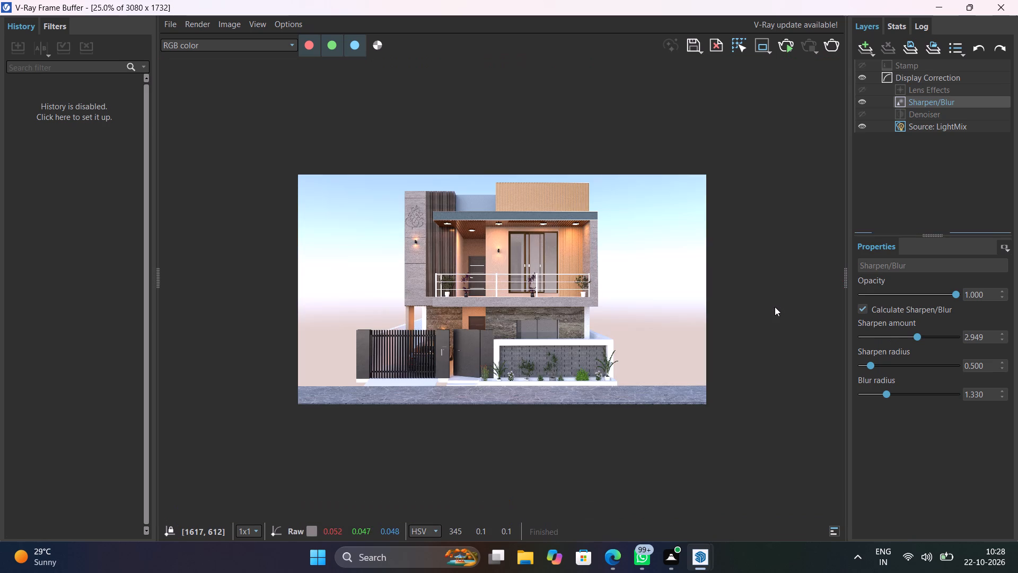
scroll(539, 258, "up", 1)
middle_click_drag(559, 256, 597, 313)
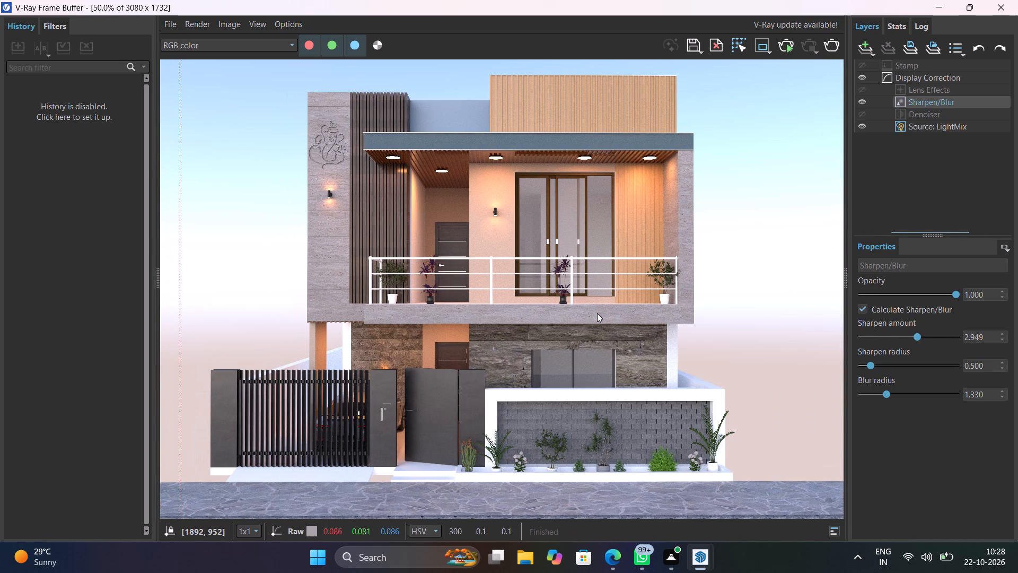
Review the settings of the Lens Effects layer applied to the rendered elevation.
middle_click_drag(597, 313, 597, 314)
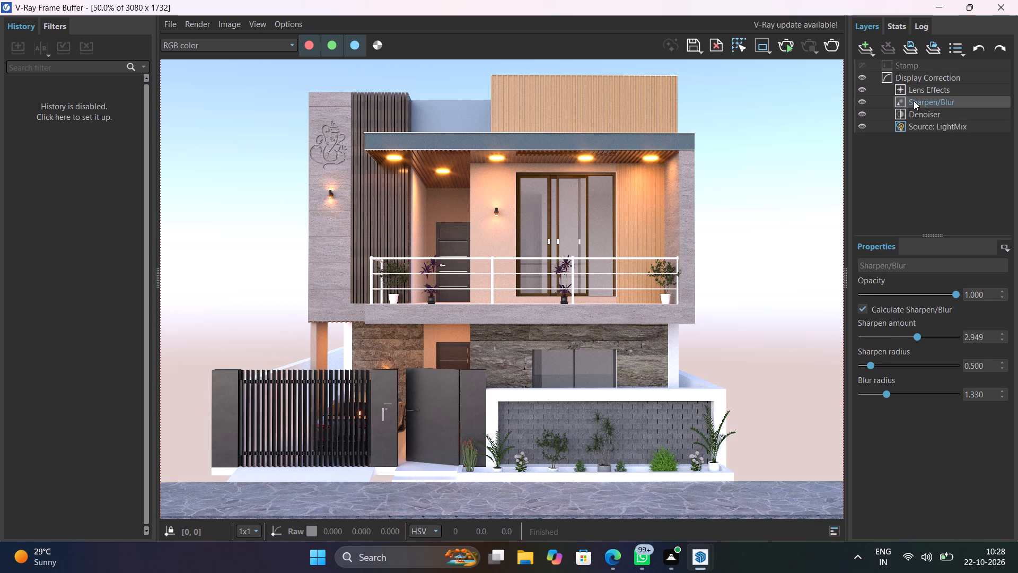
left_click(919, 89)
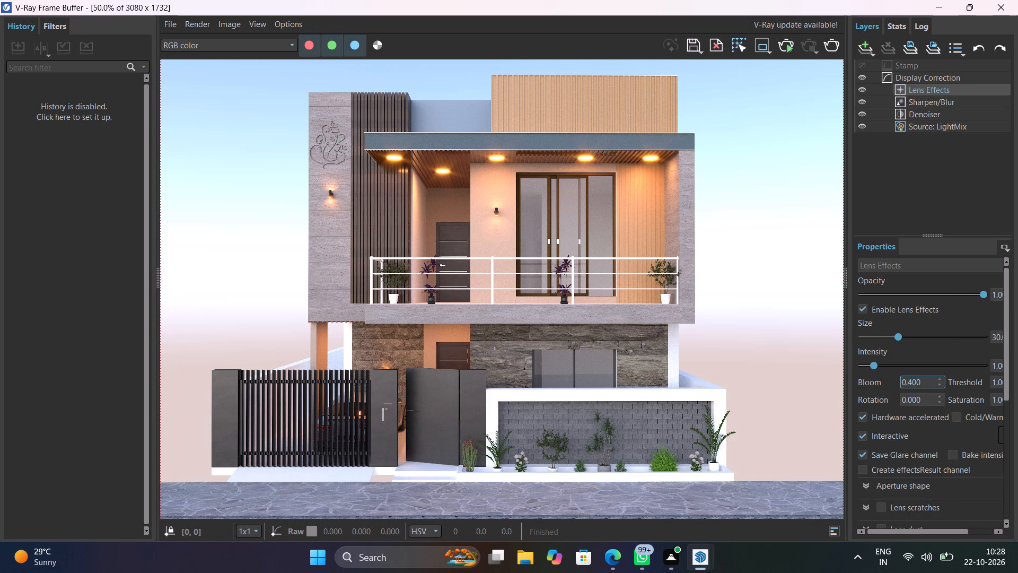
scroll(945, 435, "down", 4)
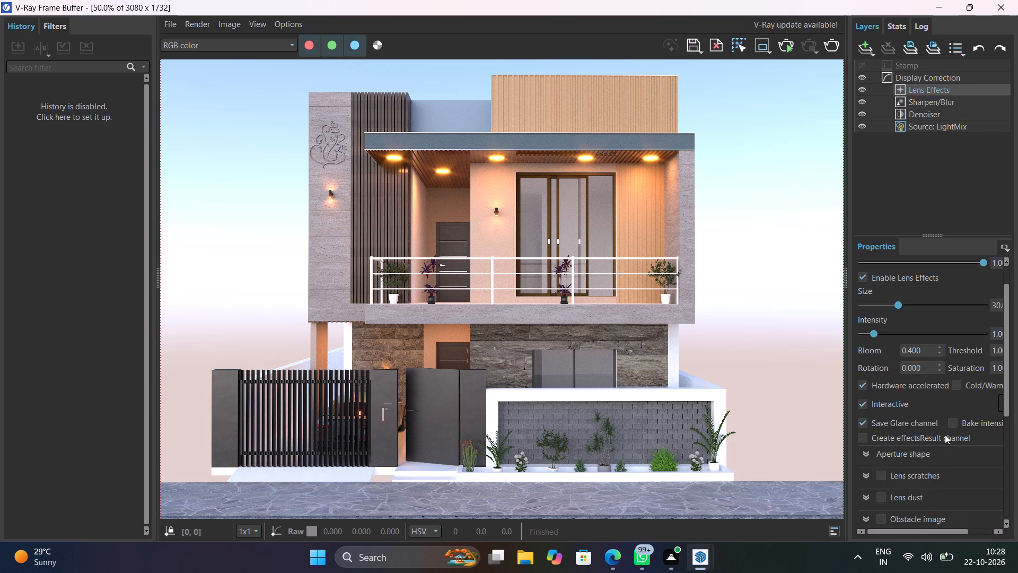
scroll(945, 435, "up", 5)
scroll(356, 115, "up", 2)
Examine the render up close at the dark slat cladding beside the carved panel, and the whole elevation.
middle_click_drag(365, 132, 376, 307)
scroll(373, 230, "up", 1)
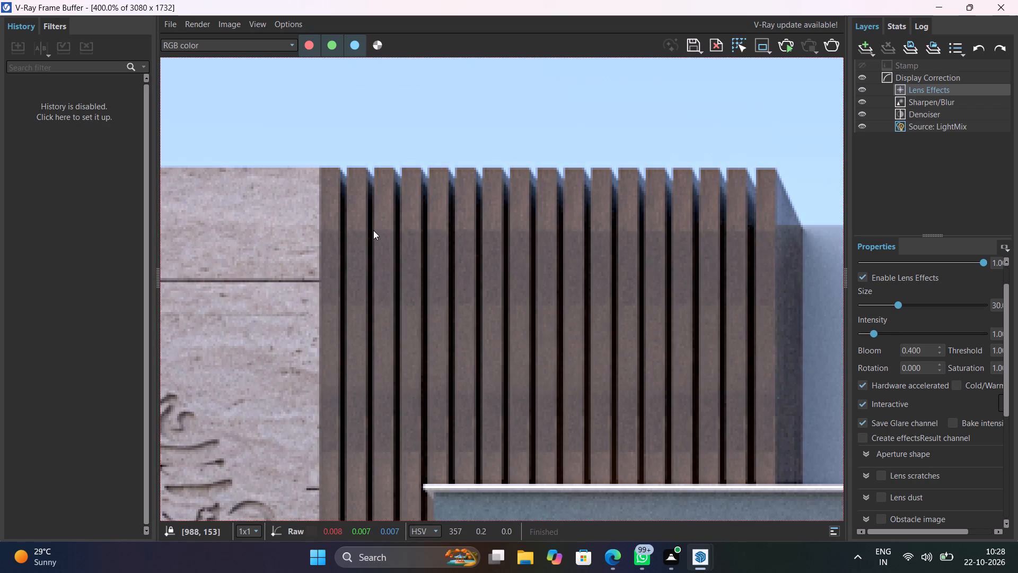
scroll(373, 230, "up", 1)
scroll(373, 230, "down", 5)
scroll(373, 230, "up", 1)
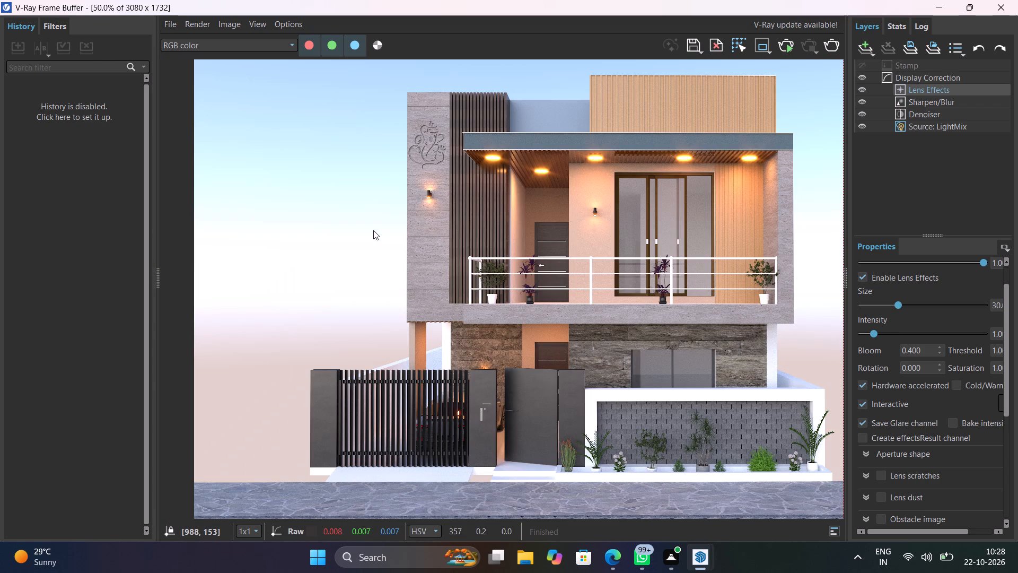
middle_click_drag(411, 254, 322, 297)
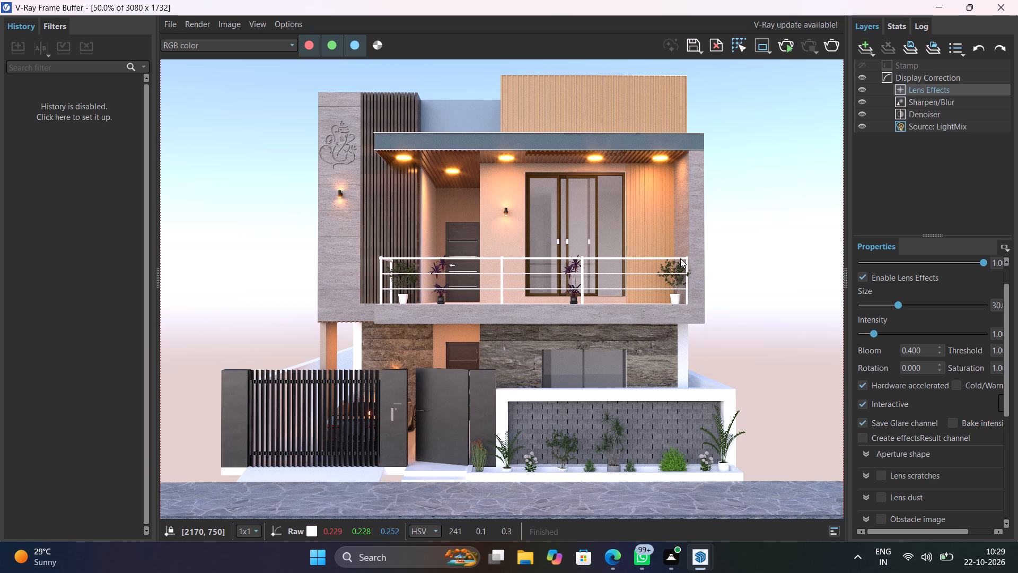
Choose Downloads as the destination folder for the rendered image, and leave the save dialog without saving.
left_click(689, 45)
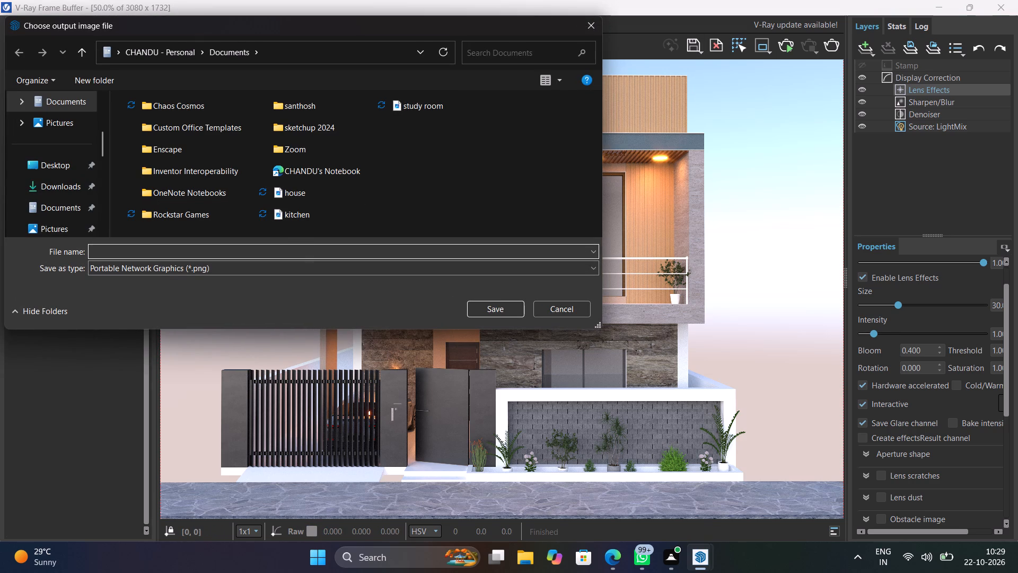
left_click(64, 183)
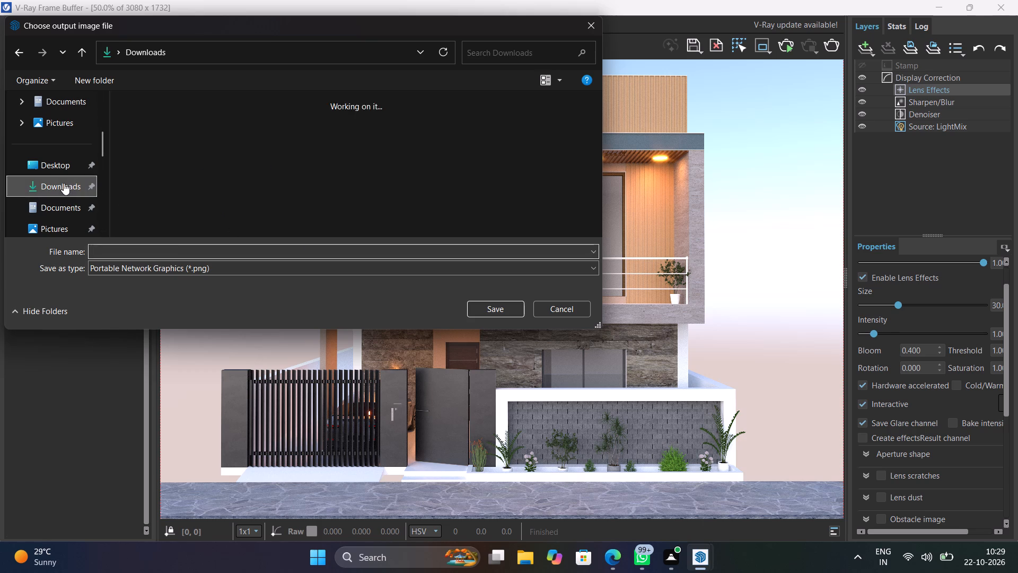
left_click(116, 252)
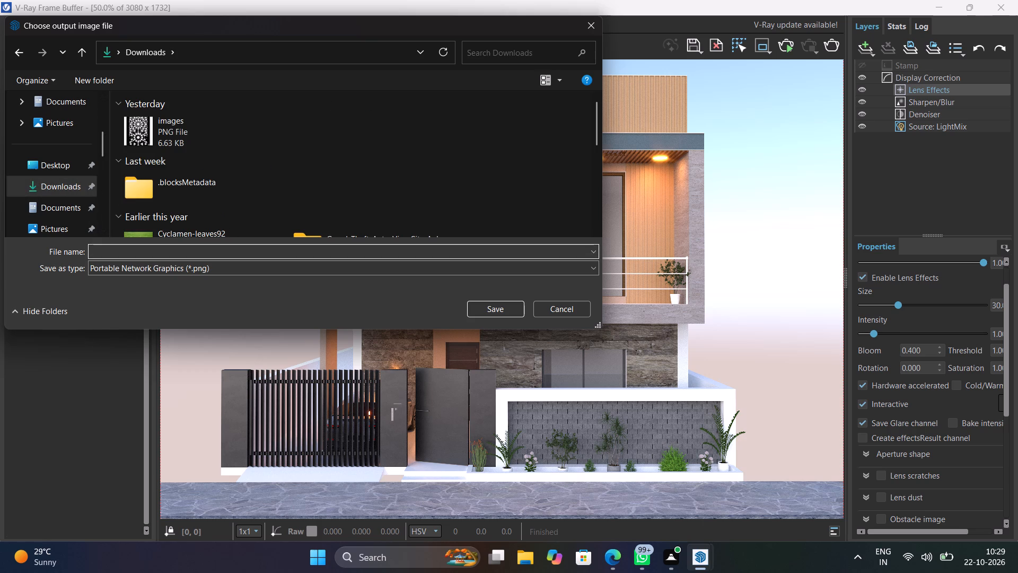
left_click_drag(224, 18, 262, 66)
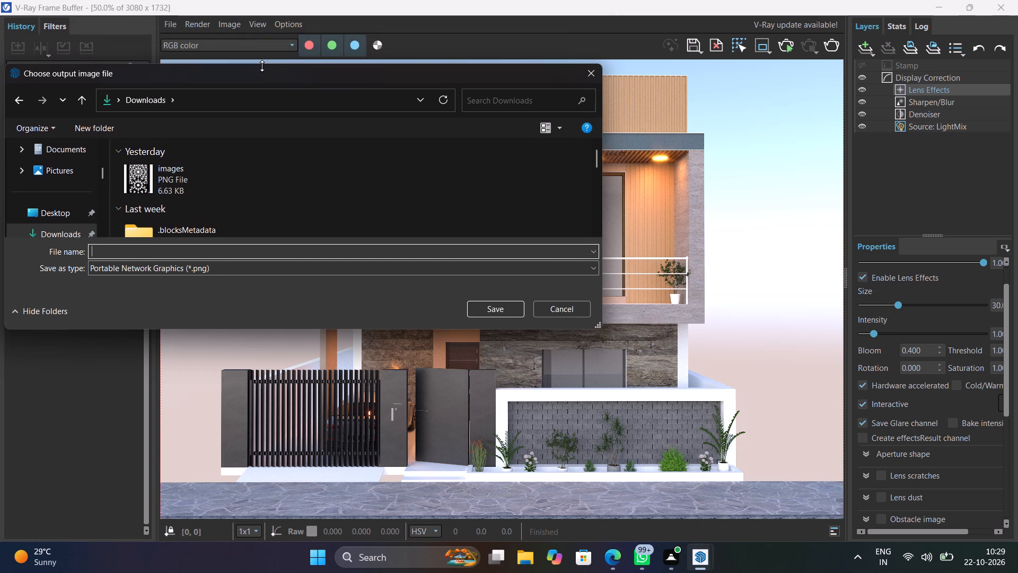
left_click_drag(262, 66, 270, 32)
left_click(207, 250)
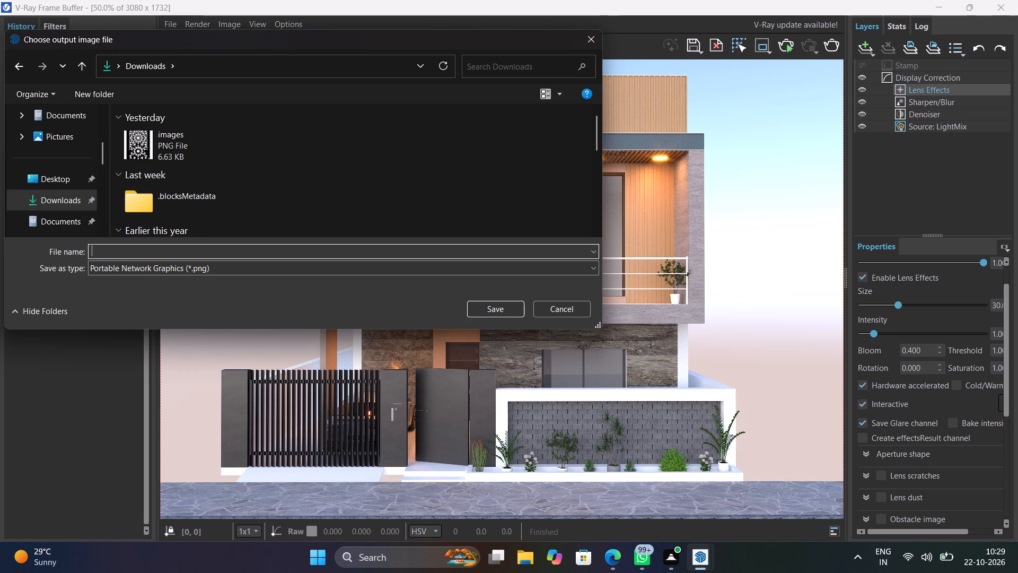
left_click_drag(661, 10, 656, 55)
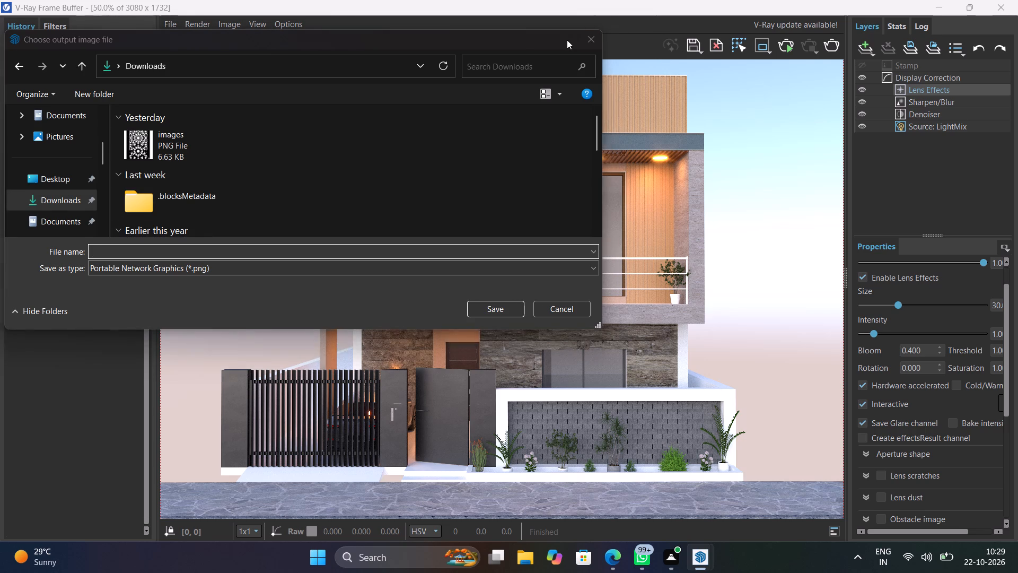
left_click(598, 41)
Save the rendered image as a PNG named modern house plan fuji 11 in the Downloads folder.
left_click_drag(606, 11, 596, 73)
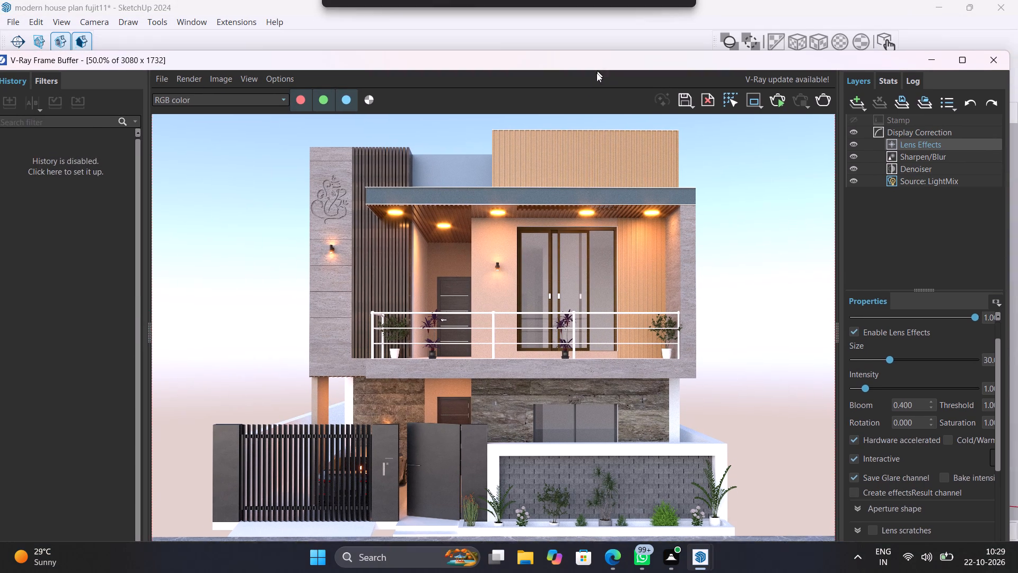
left_click_drag(596, 73, 628, 38)
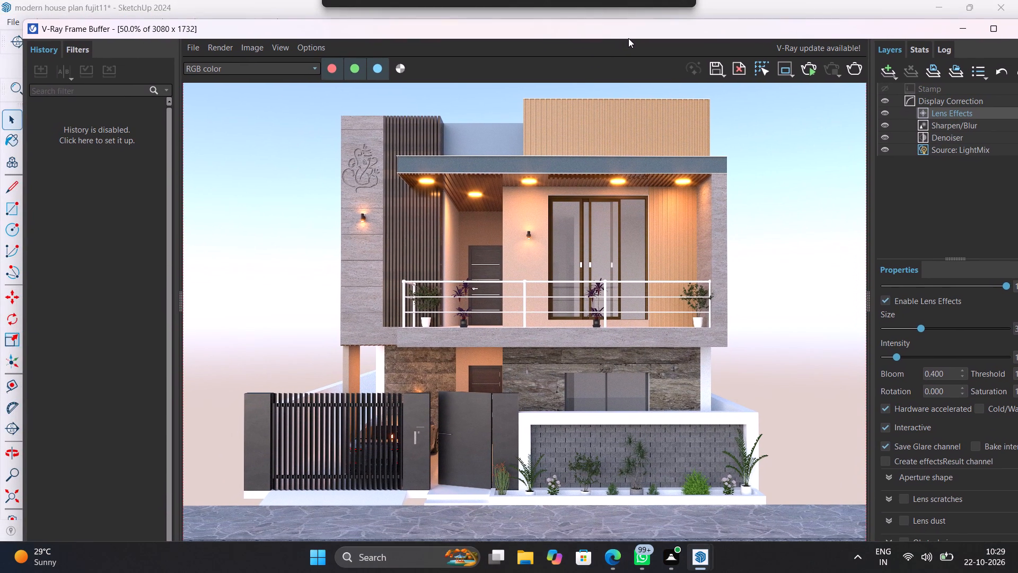
left_click_drag(628, 38, 611, 25)
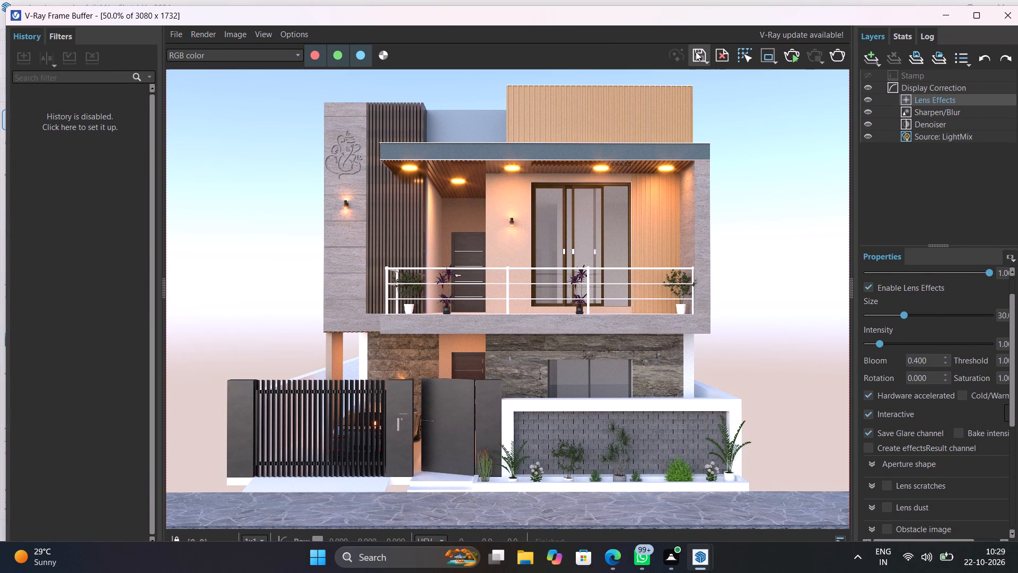
left_click(696, 51)
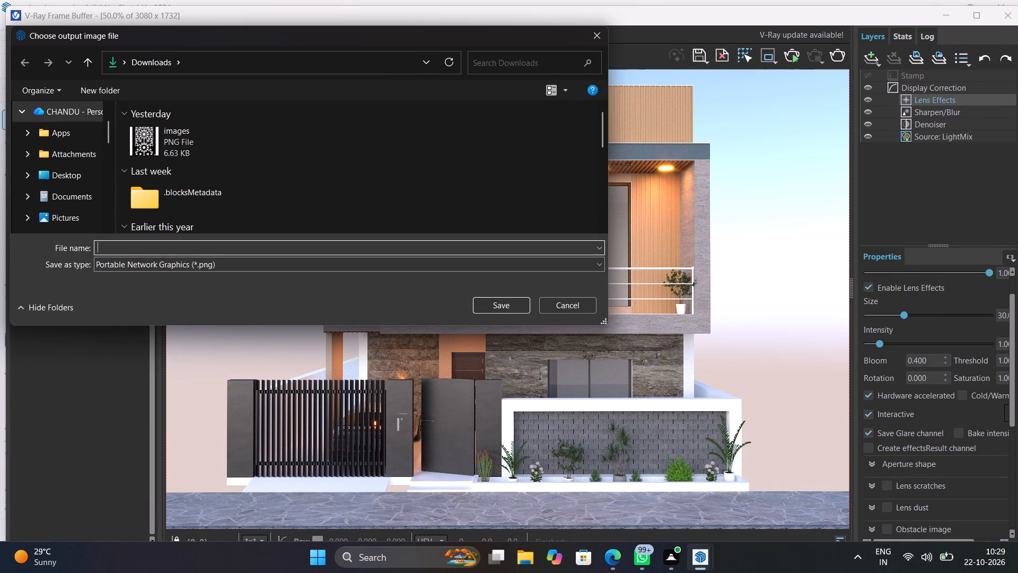
left_click(184, 245)
type("modern")
key("space")
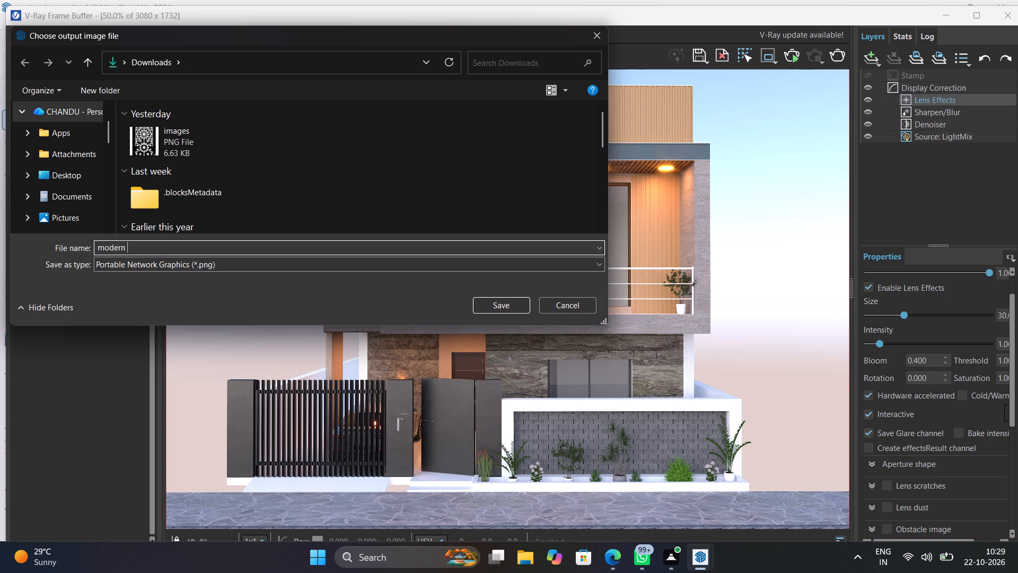
type("house plan")
key("space")
type("fuji")
key("space")
type("11")
left_click(504, 304)
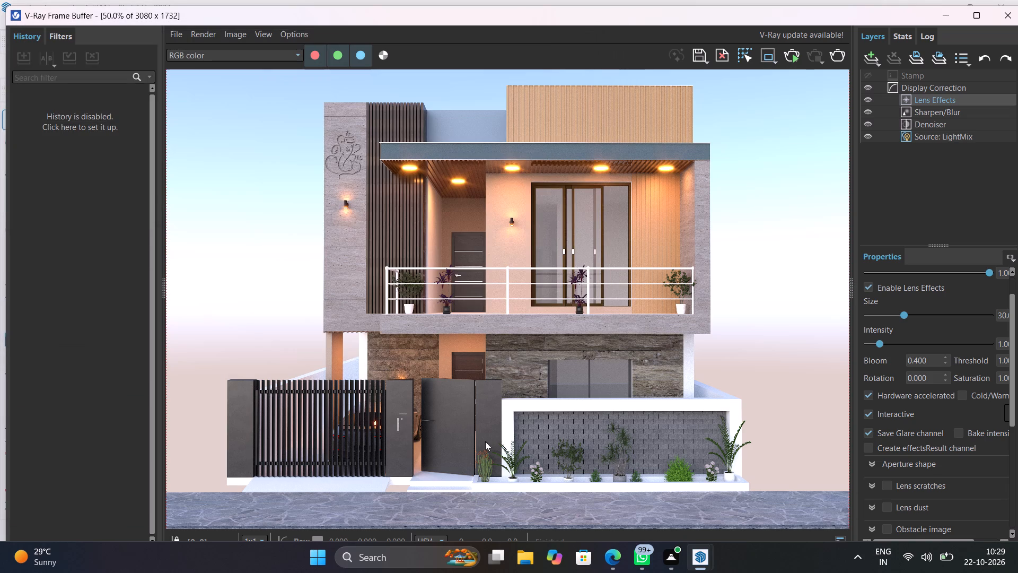
Open the saved modern house plan fuji 11 image from File Explorer's recent files, and examine its details and the whole elevation.
left_click(528, 554)
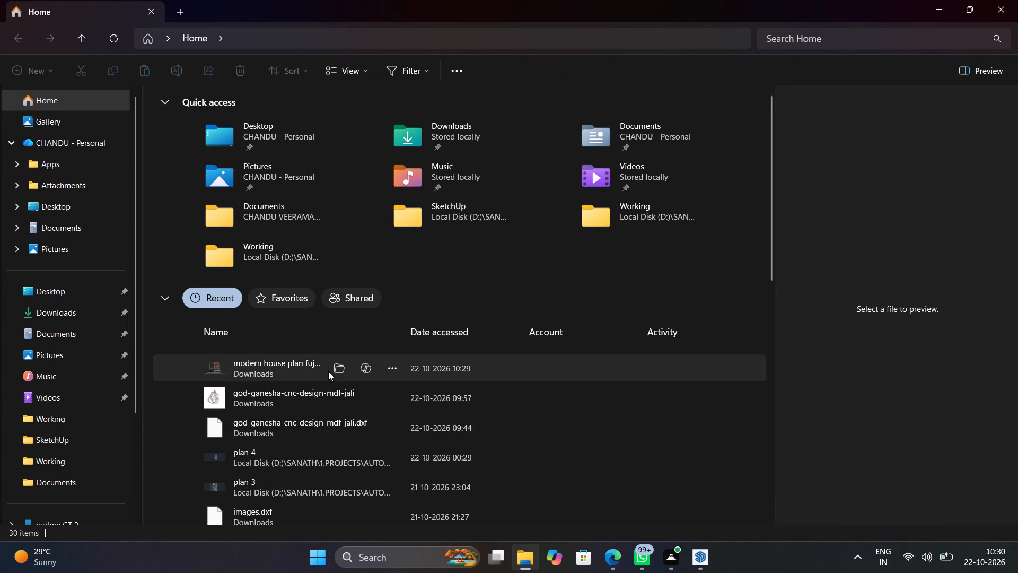
left_click(328, 371)
double_click(328, 371)
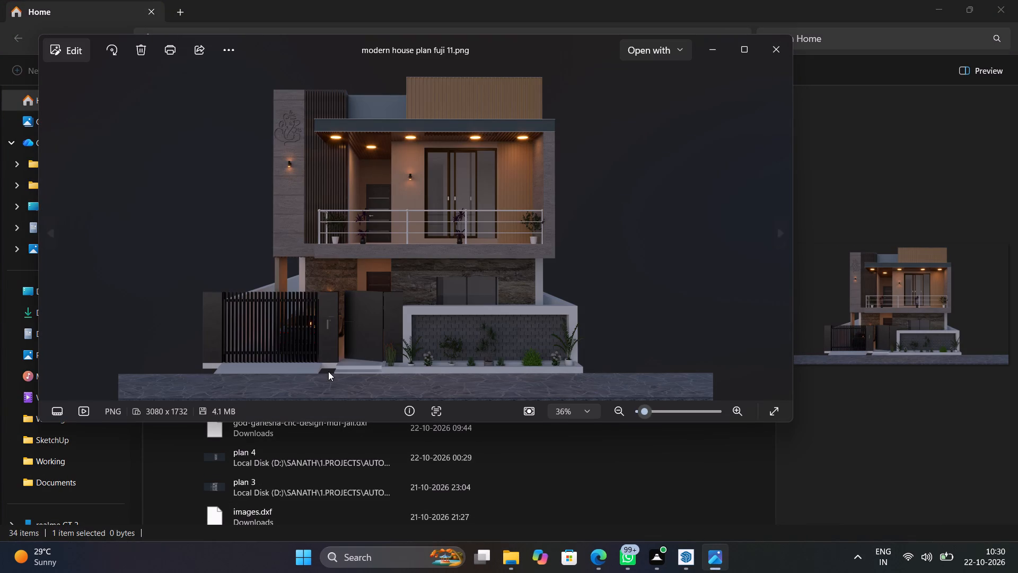
left_click(744, 56)
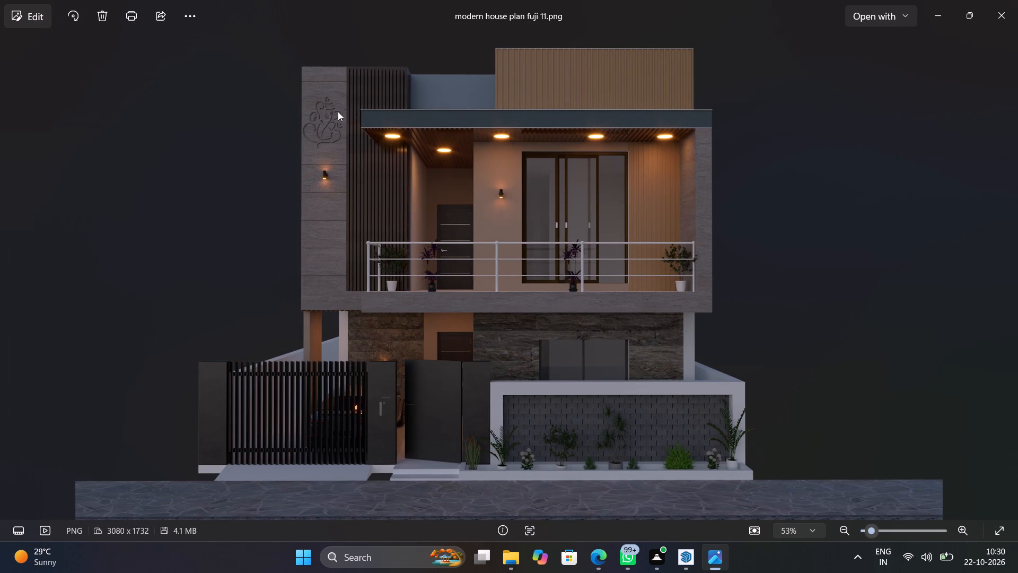
scroll(338, 111, "up", 20)
scroll(338, 111, "up", 4)
scroll(338, 111, "down", 2)
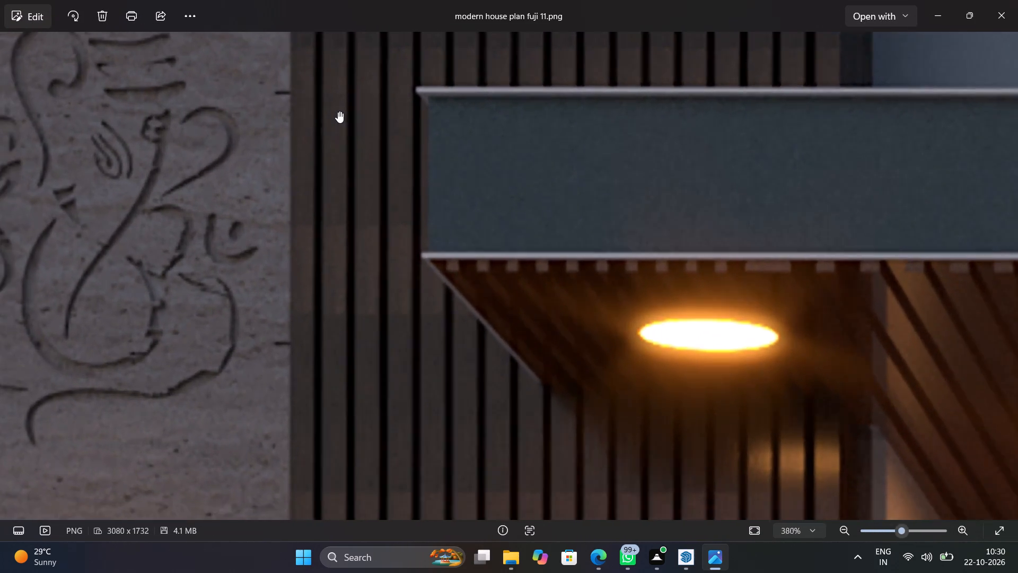
scroll(338, 111, "down", 20)
scroll(338, 111, "down", 2)
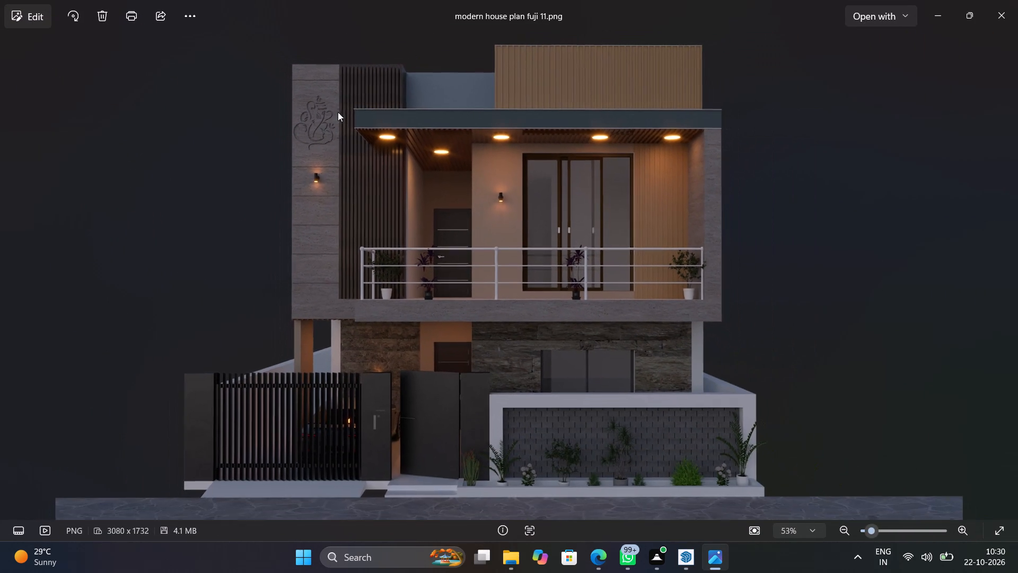
scroll(338, 112, "down", 1)
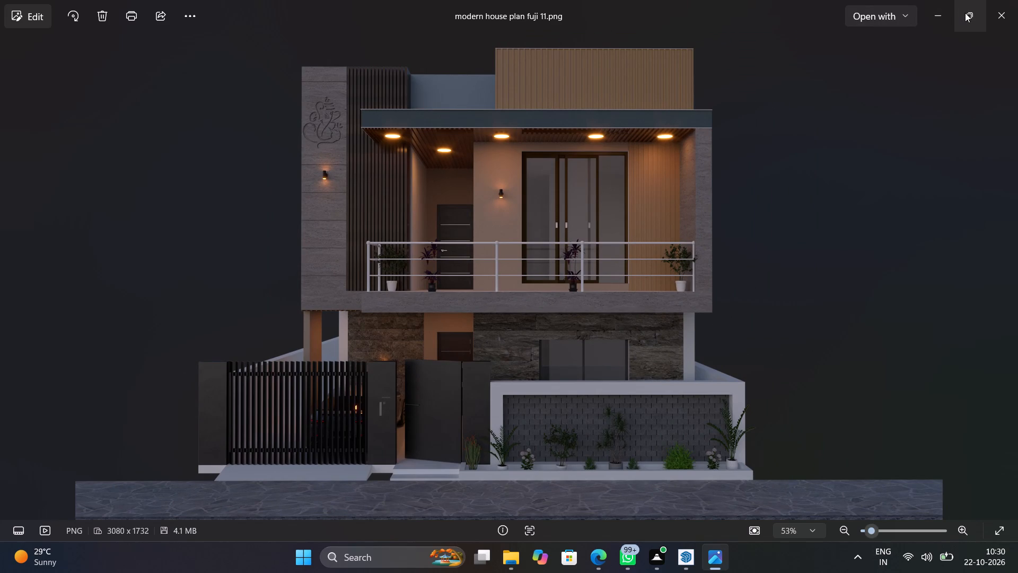
left_click(965, 12)
left_click(788, 47)
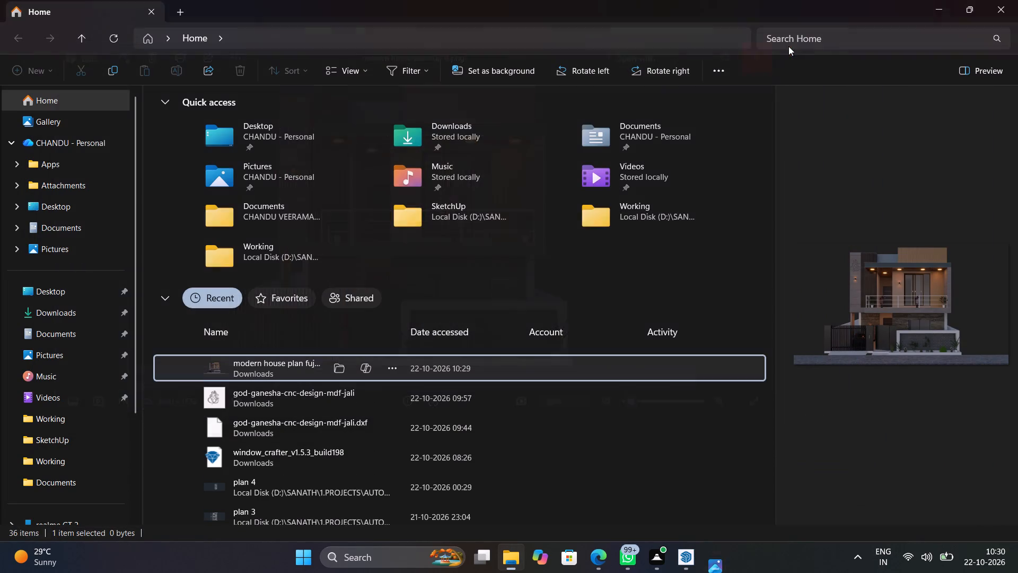
left_click(995, 11)
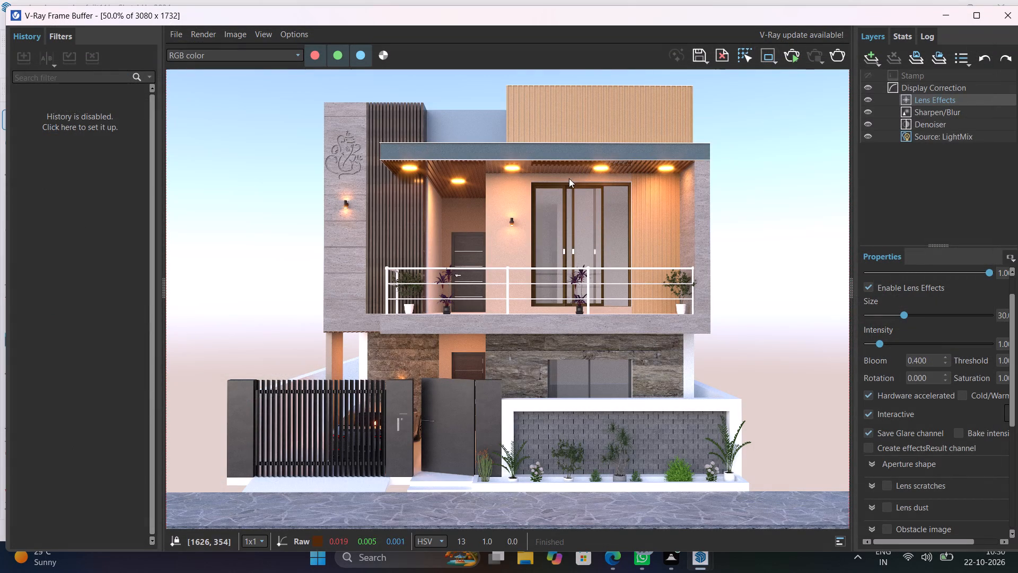
Review the VFB settings for image options, shortcuts, history, render region controls and render view, leaving them as they are.
left_click(209, 34)
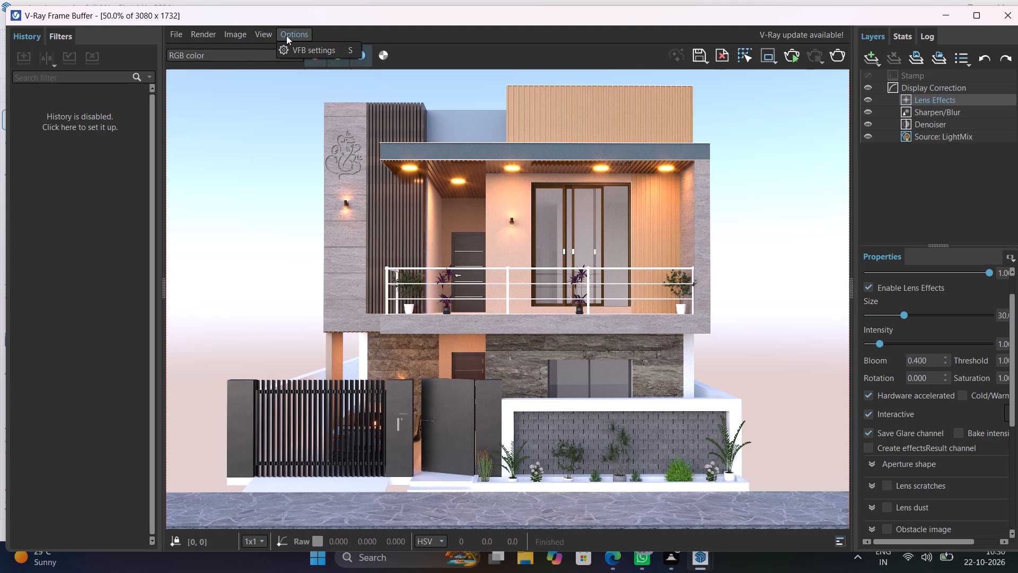
left_click(287, 46)
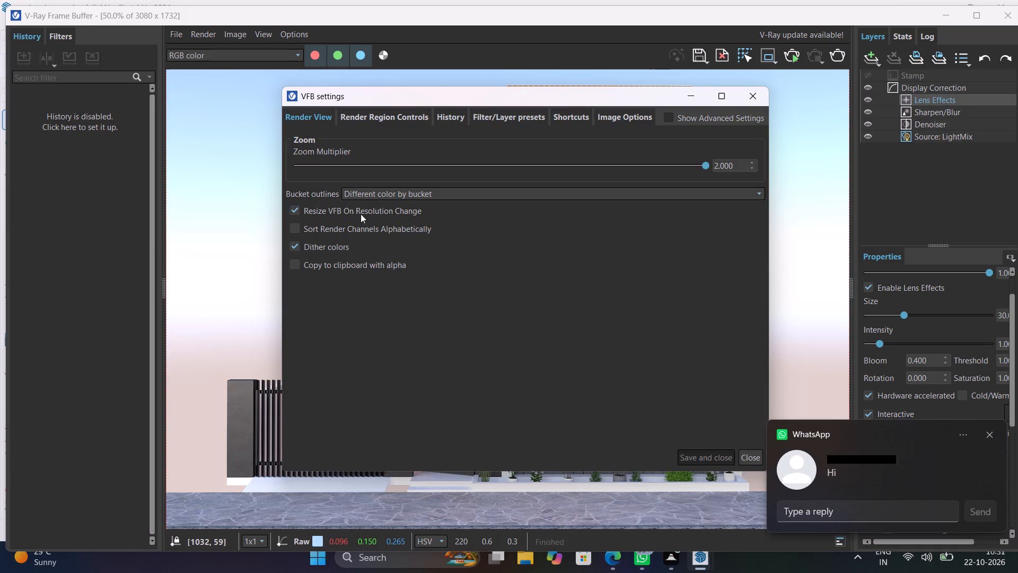
left_click(609, 117)
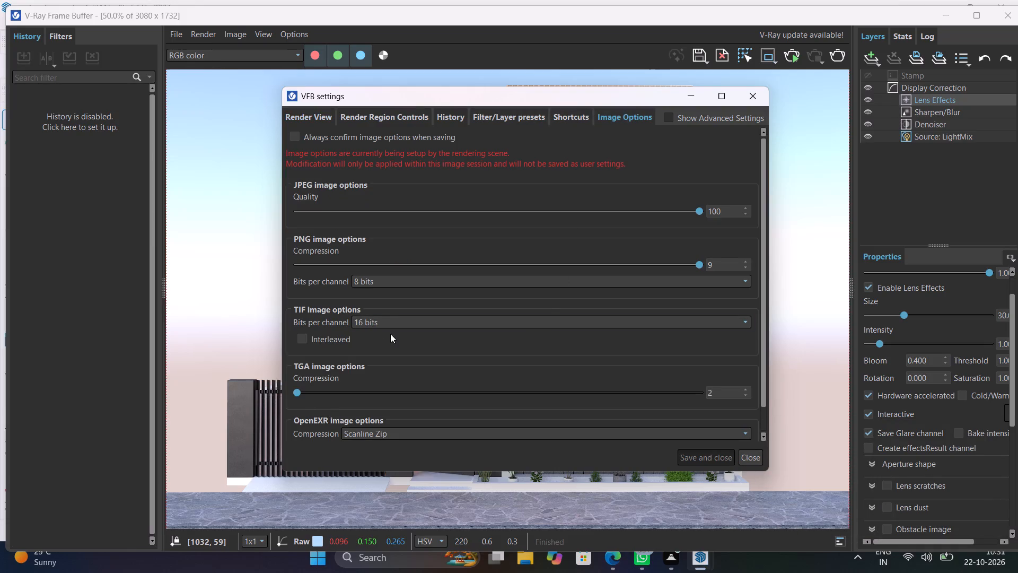
scroll(332, 361, "down", 2)
scroll(332, 361, "up", 2)
left_click(580, 118)
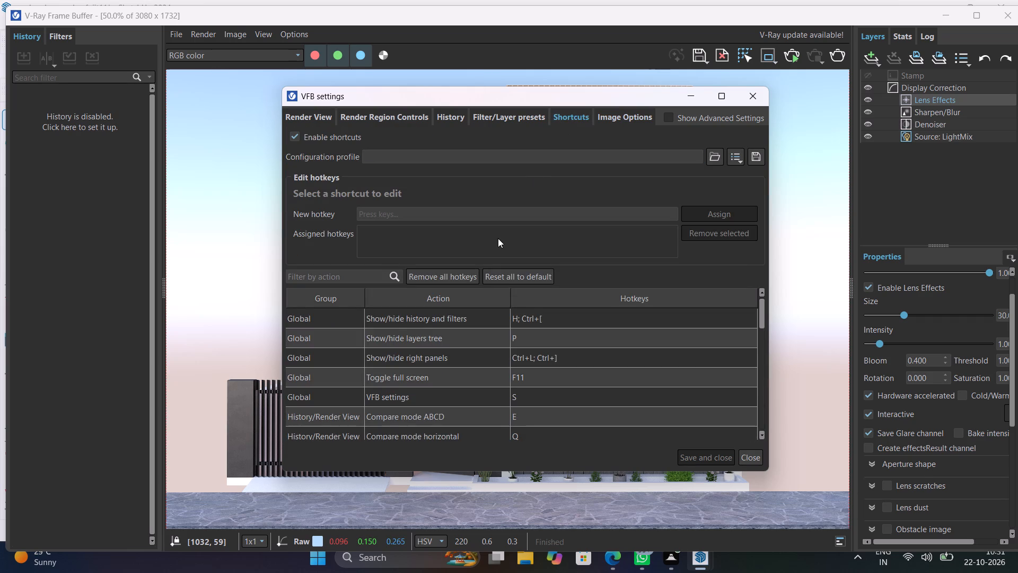
scroll(498, 238, "down", 3)
scroll(498, 238, "up", 3)
left_click(454, 114)
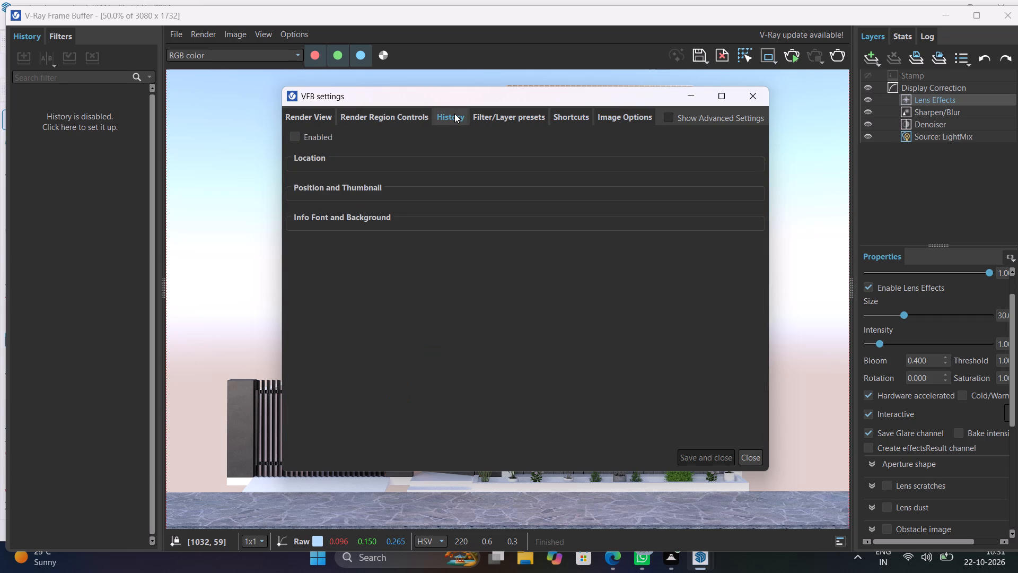
left_click(412, 114)
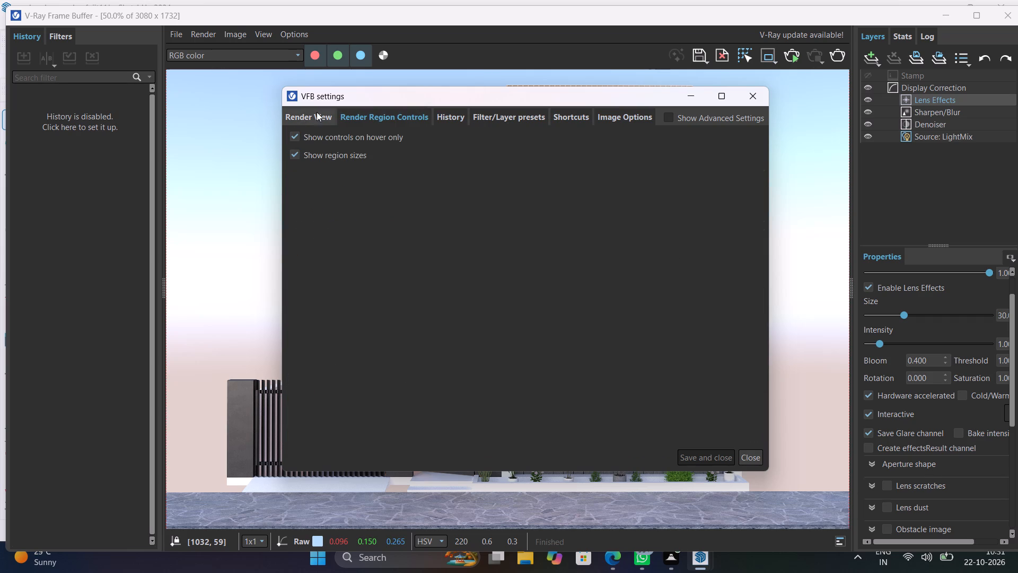
left_click(317, 115)
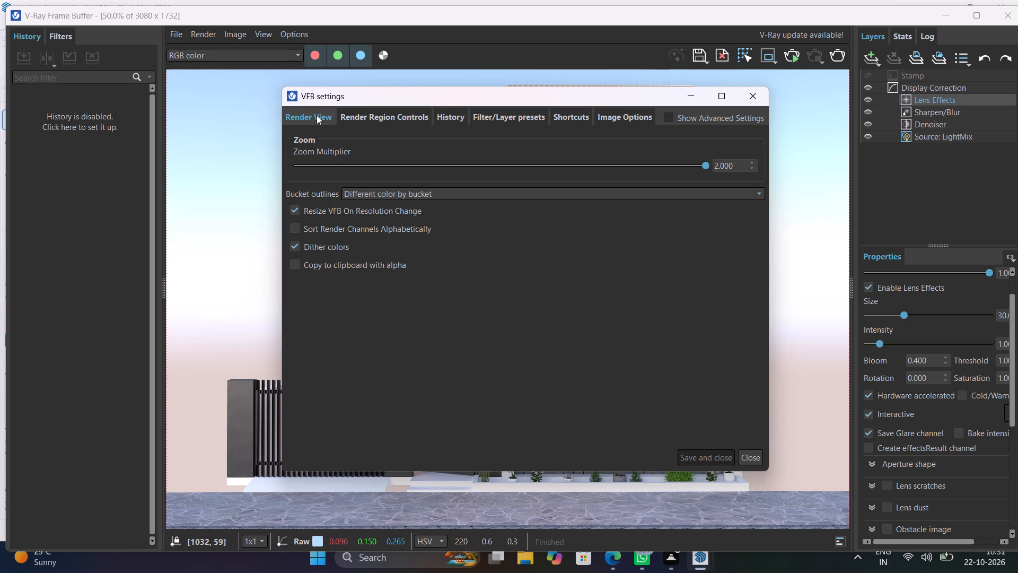
left_click(743, 93)
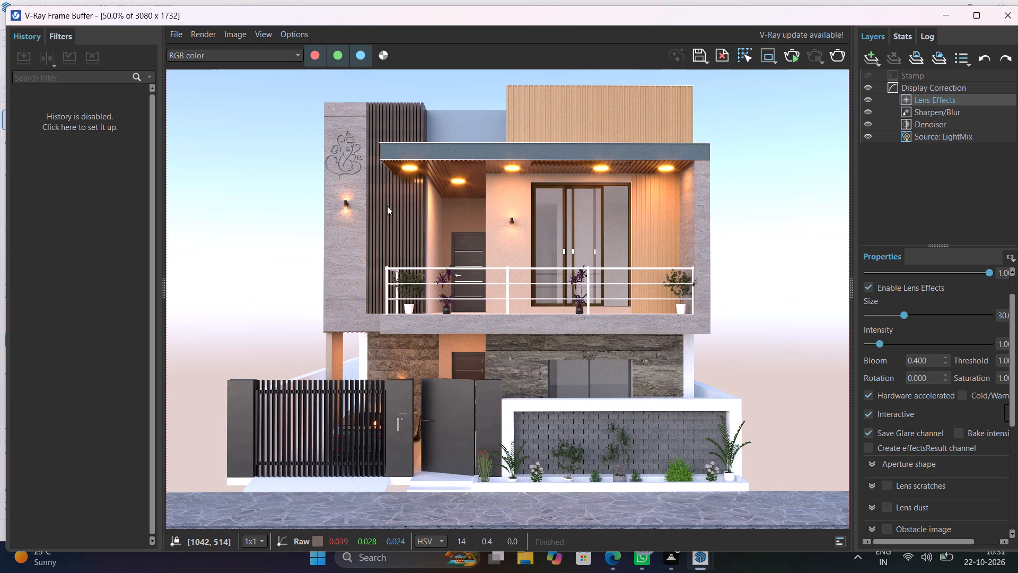
Open the saved modern house plan fuji 11 image from File Explorer's recent files to check it, and close both windows.
left_click(528, 562)
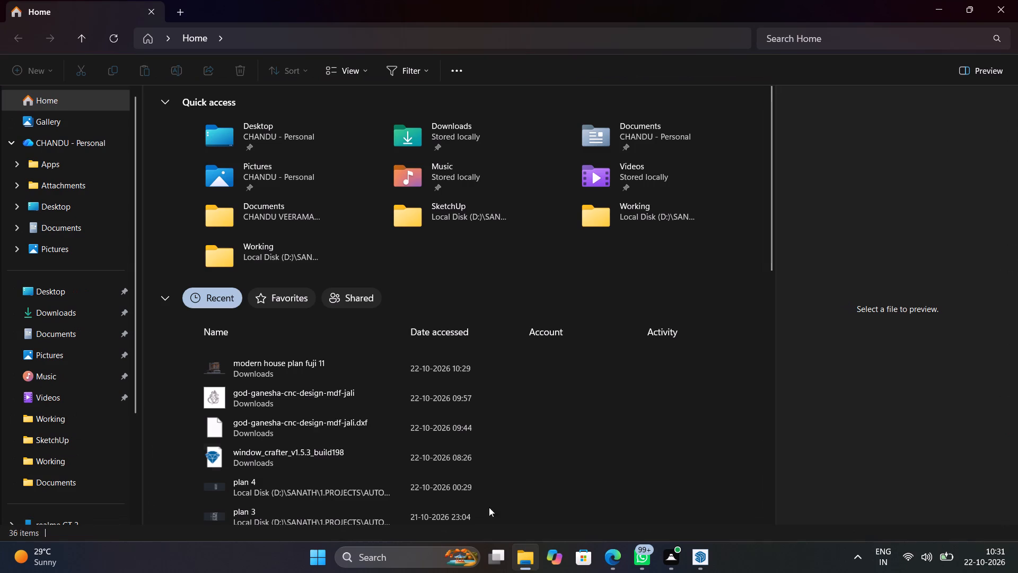
double_click(277, 356)
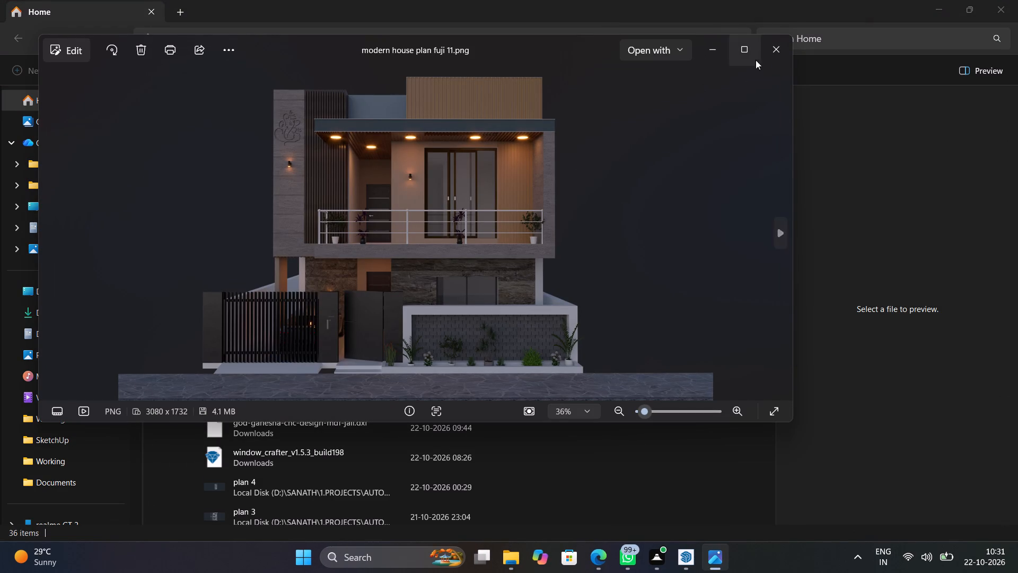
left_click(769, 51)
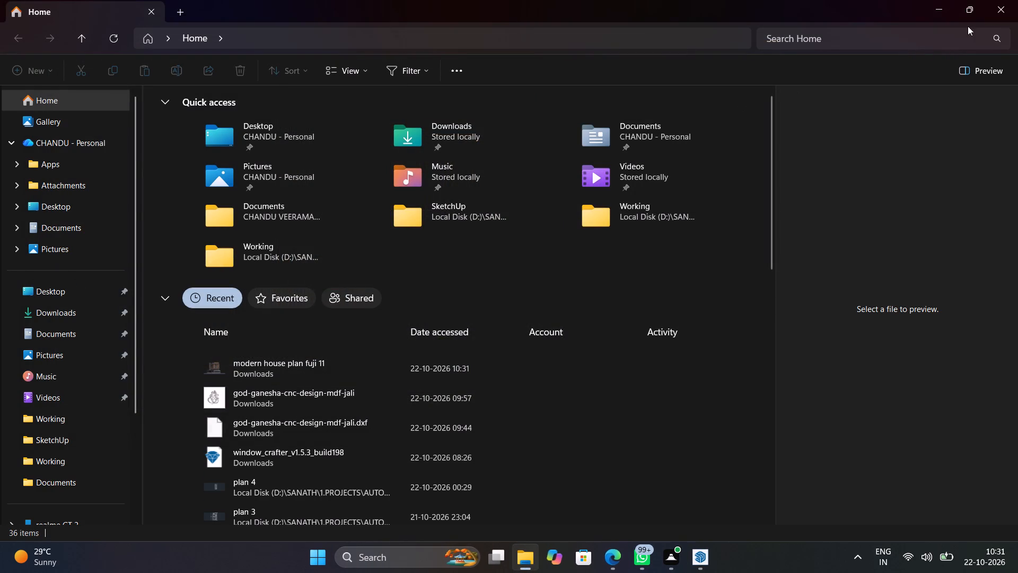
left_click(996, 8)
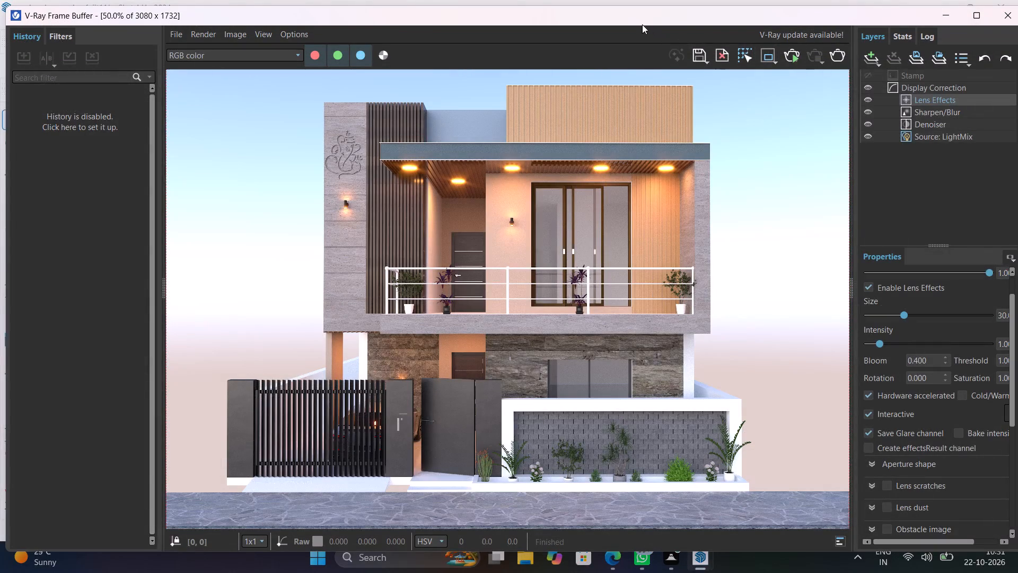
Move the frame buffer aside and inspect the scene's lights, including SunLight, in the V-Ray Asset Editor.
left_click_drag(639, 21, 575, 126)
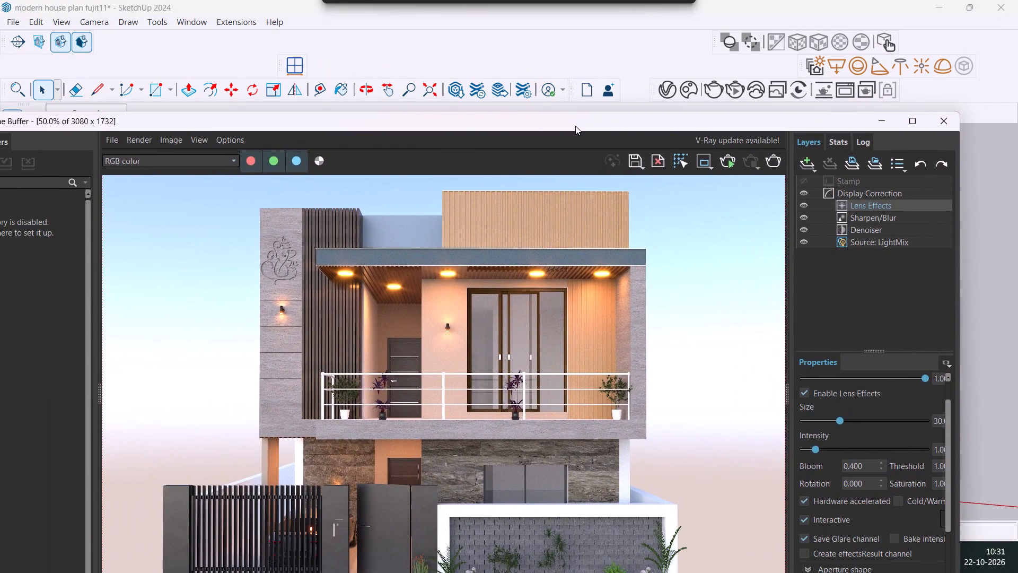
left_click(672, 89)
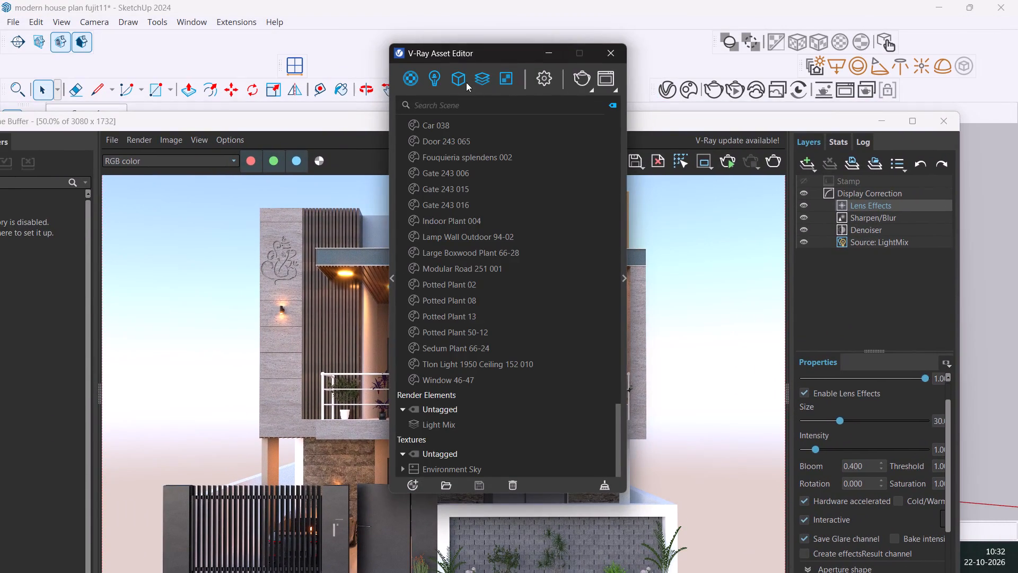
left_click(437, 78)
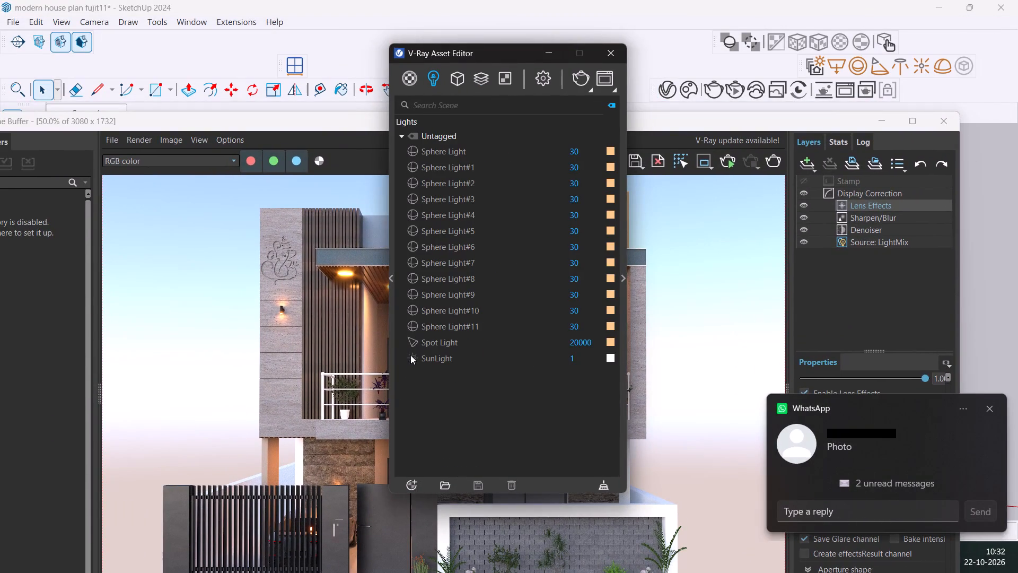
left_click(410, 358)
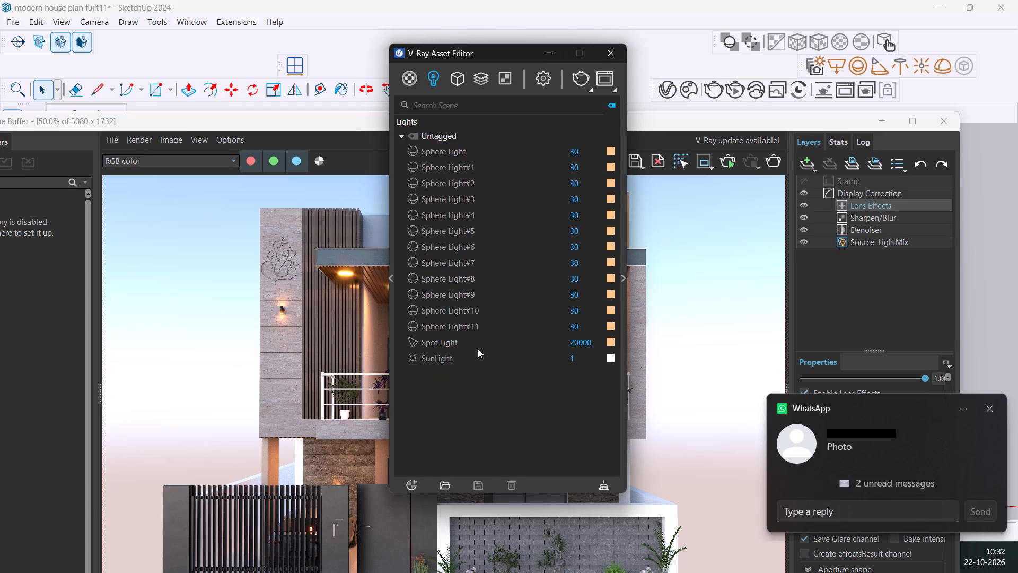
left_click(609, 59)
Move the V-Ray Frame Buffer back up and maximize it to fill the screen.
left_click_drag(612, 121, 612, 120)
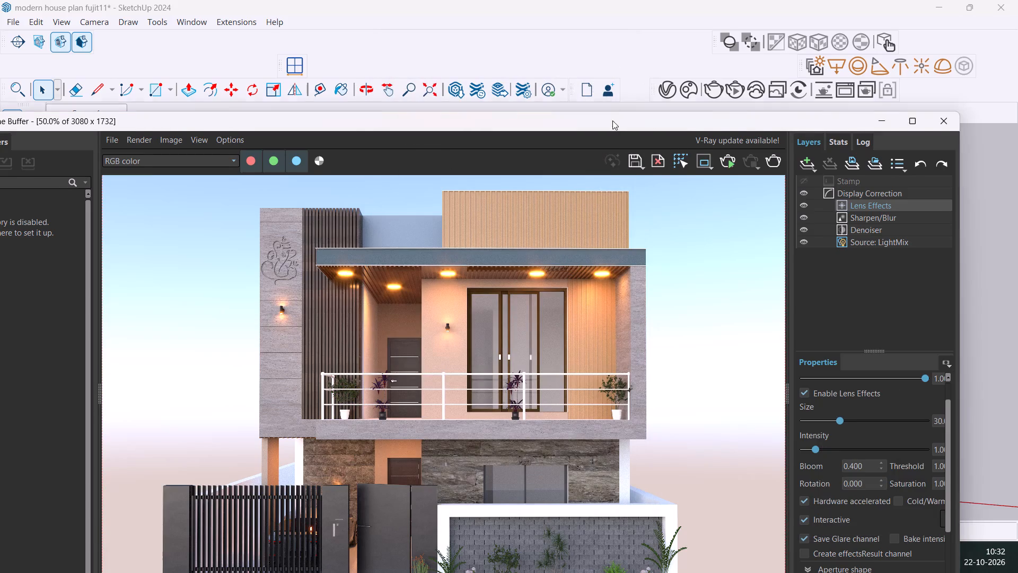
left_click_drag(612, 120, 625, 16)
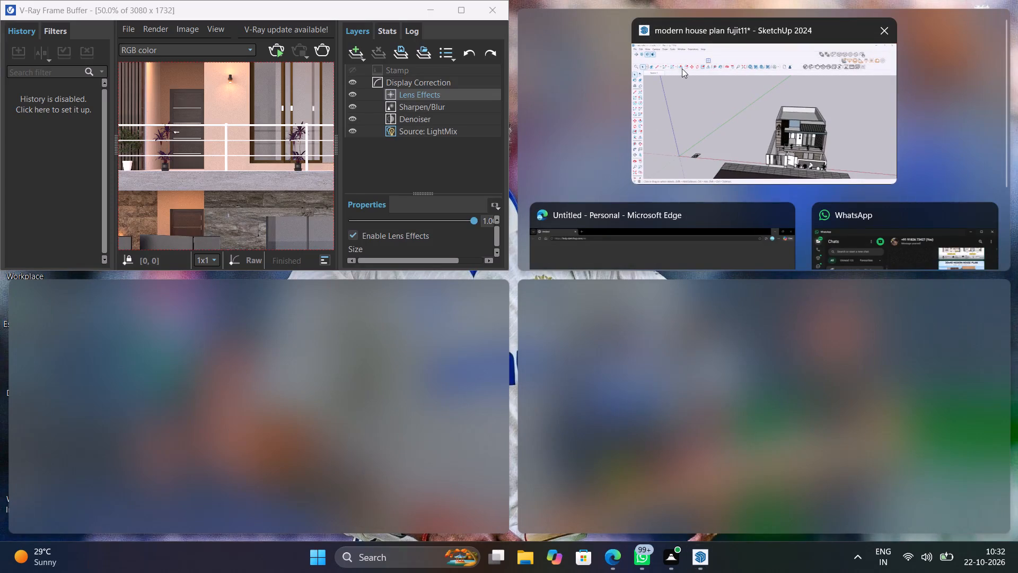
left_click(708, 109)
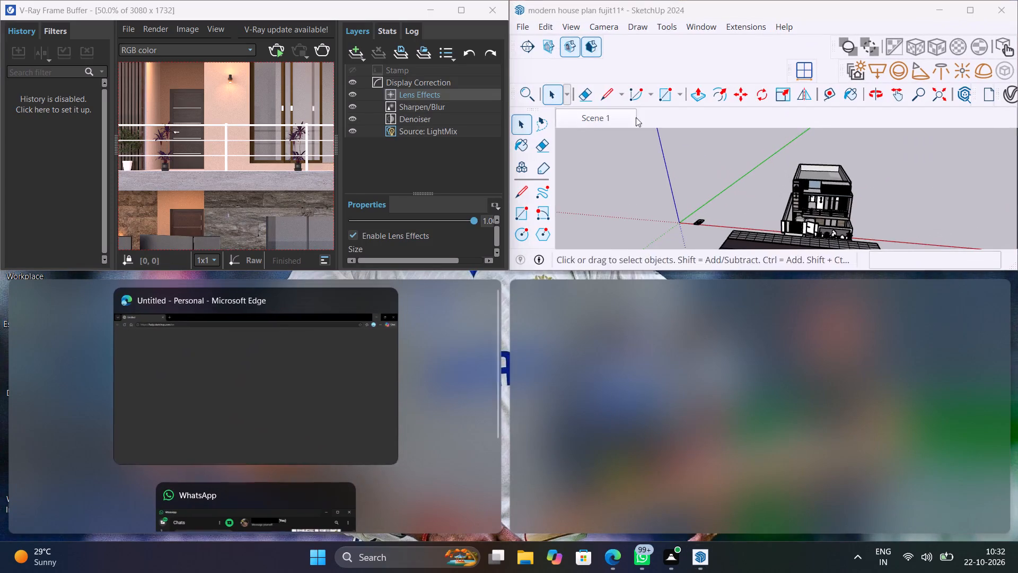
left_click(305, 135)
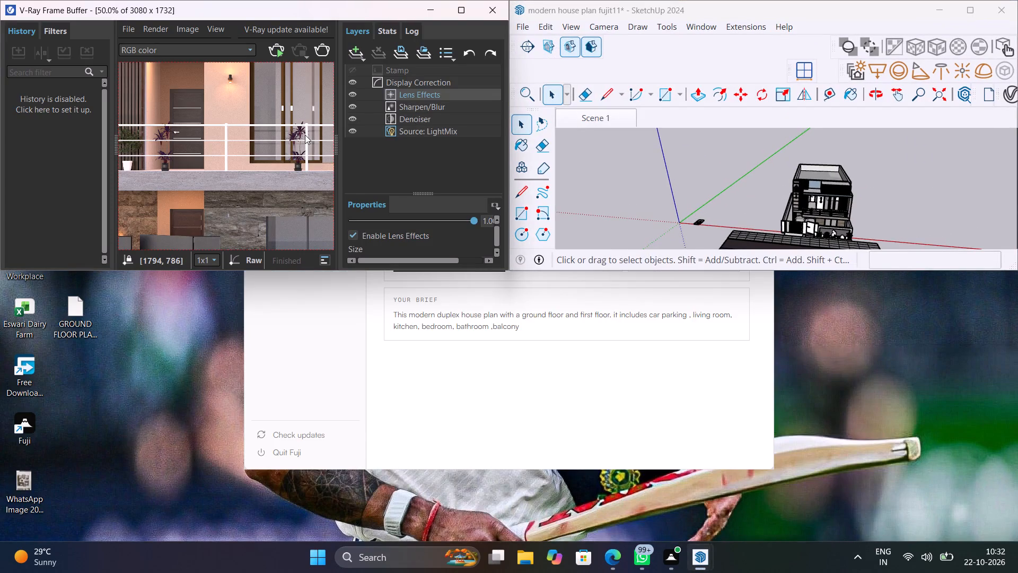
left_click(304, 133)
left_click(302, 83)
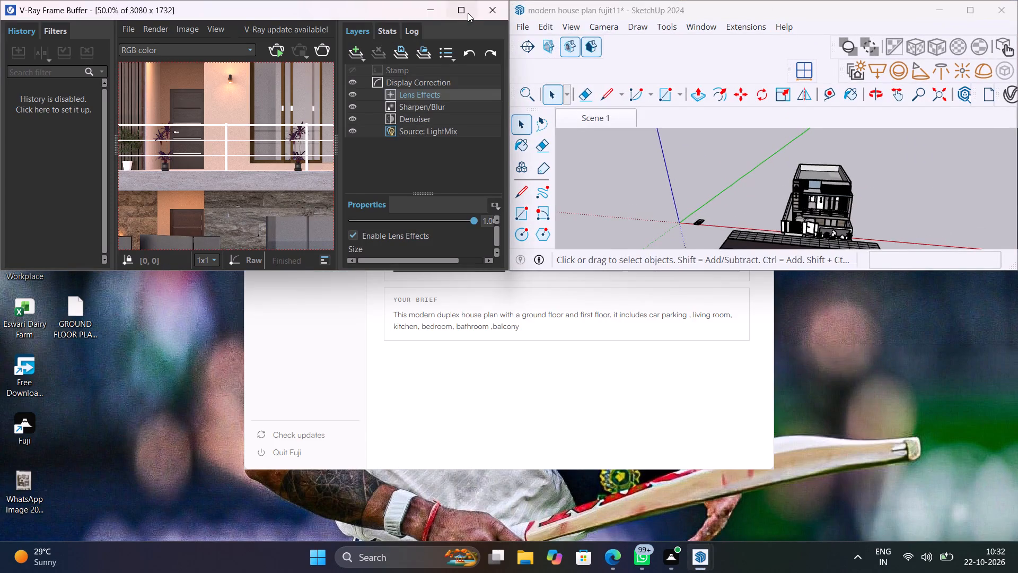
left_click(468, 12)
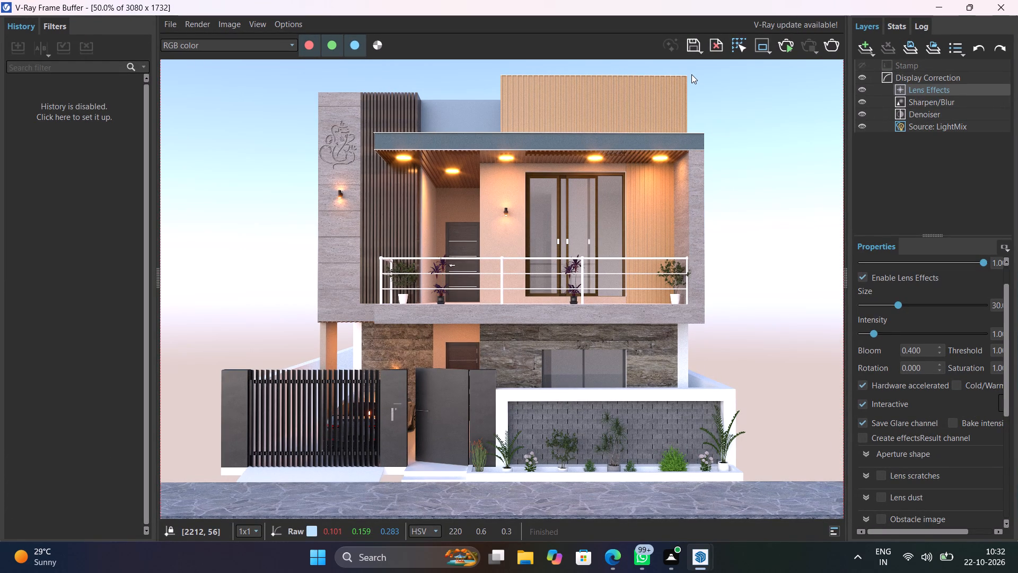
Save the rendered image again as a PNG named fuji 11 in the Downloads folder.
left_click(695, 45)
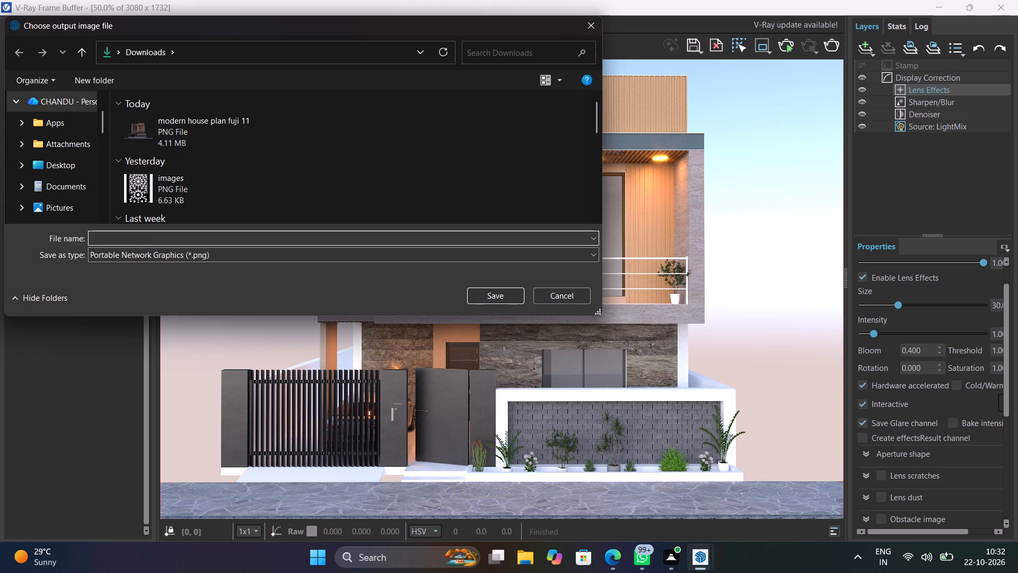
scroll(77, 176, "down", 2)
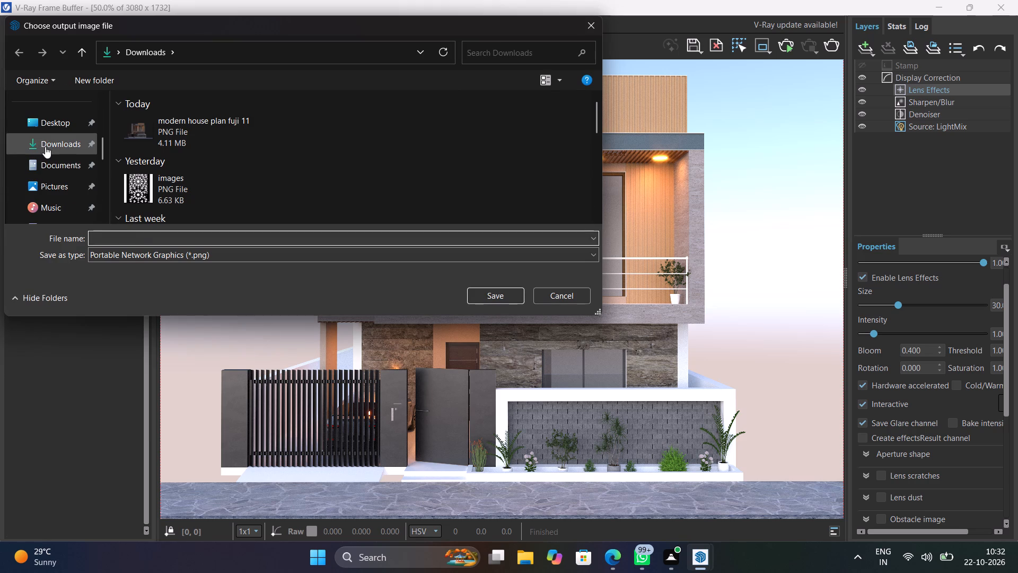
left_click(45, 148)
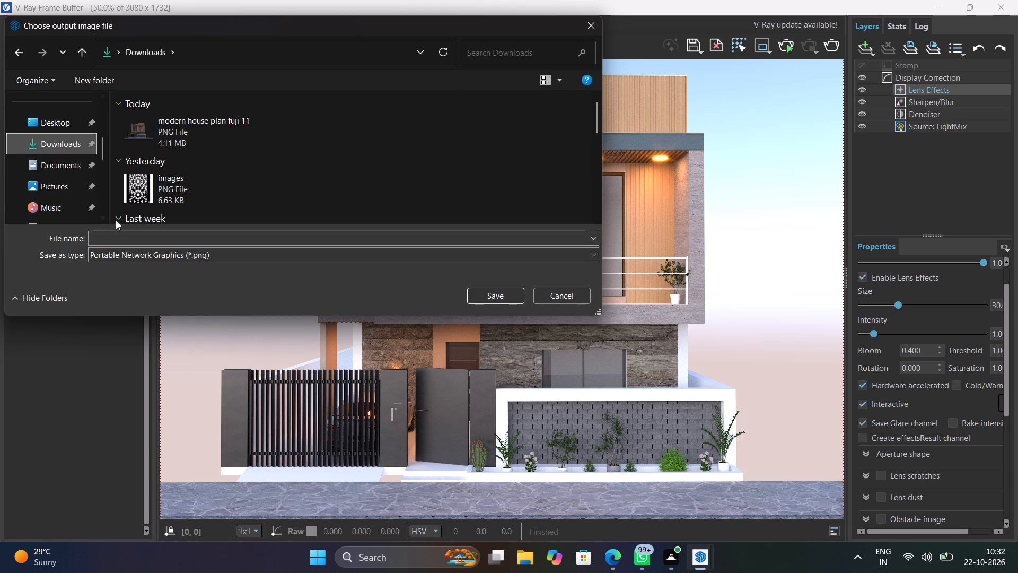
left_click(129, 239)
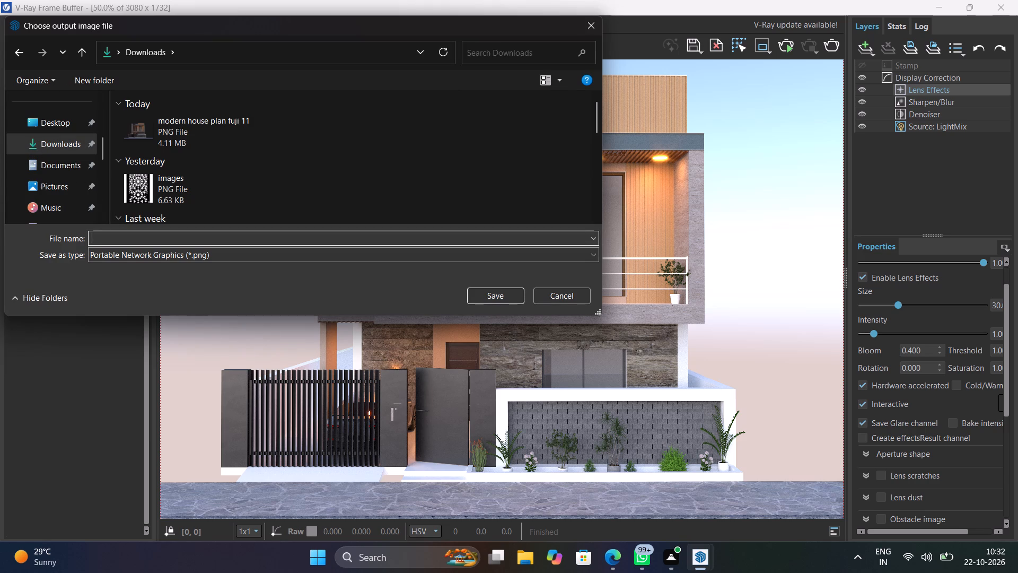
type("fuji")
key("space")
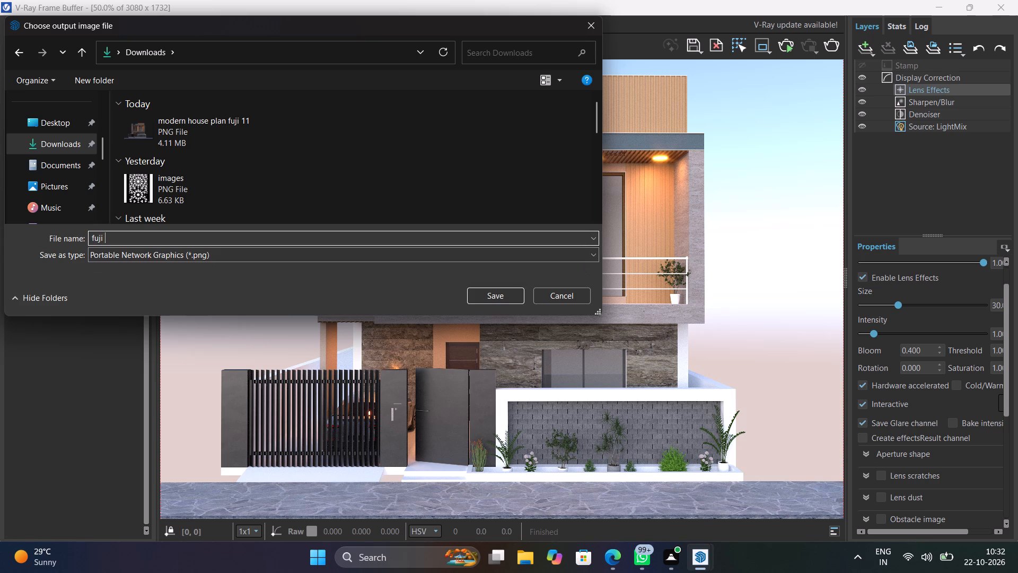
type("11")
left_click(499, 298)
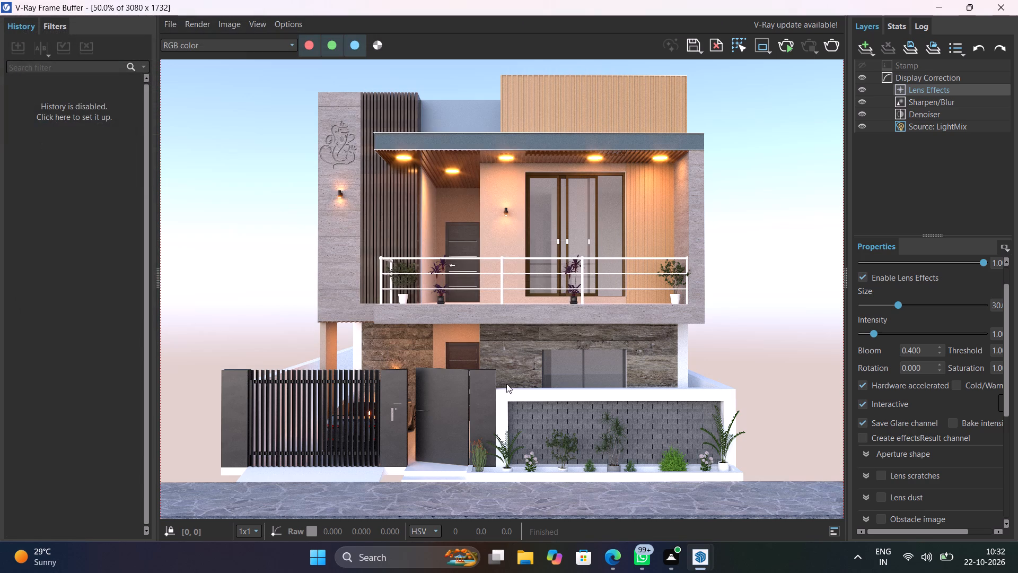
Open the saved fuji 11 image from File Explorer's recent files to check it, and close both windows.
left_click(526, 562)
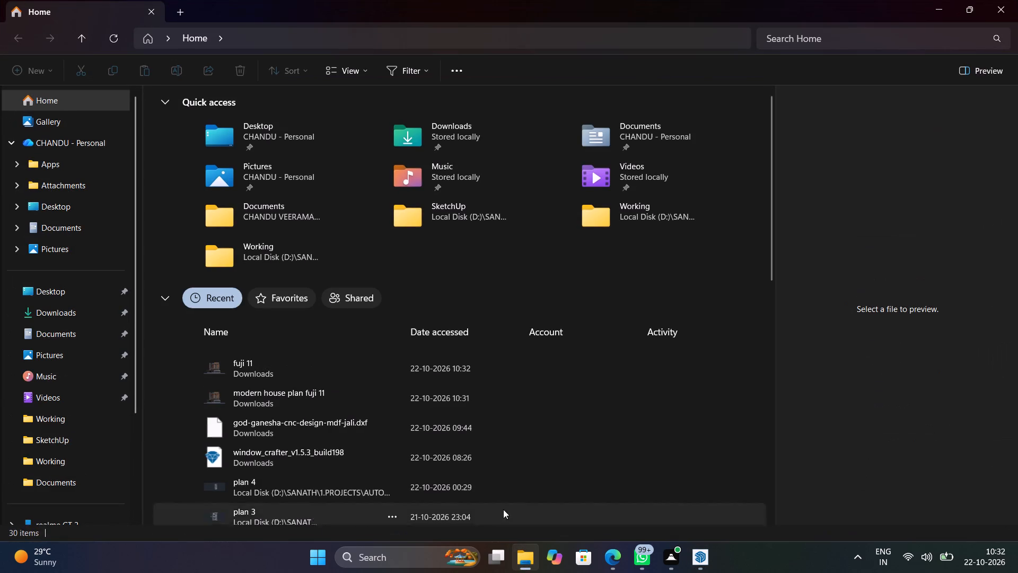
left_click(318, 371)
double_click(318, 370)
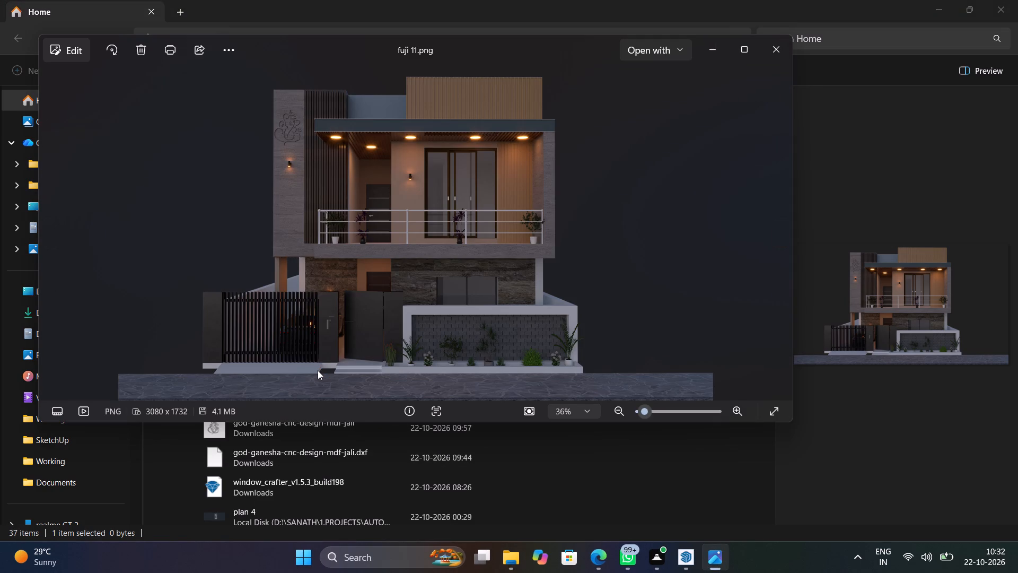
left_click(777, 58)
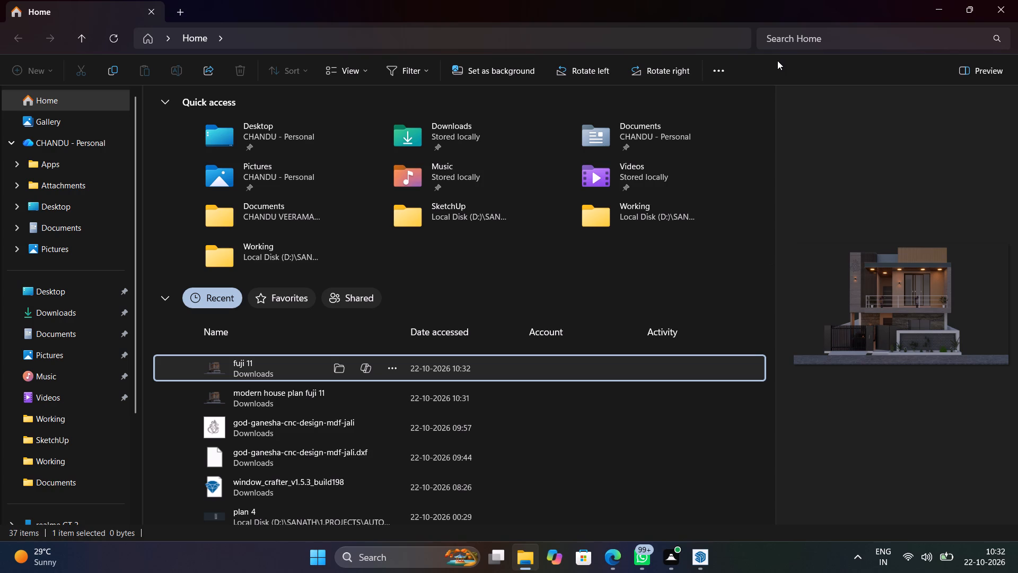
left_click(1003, 8)
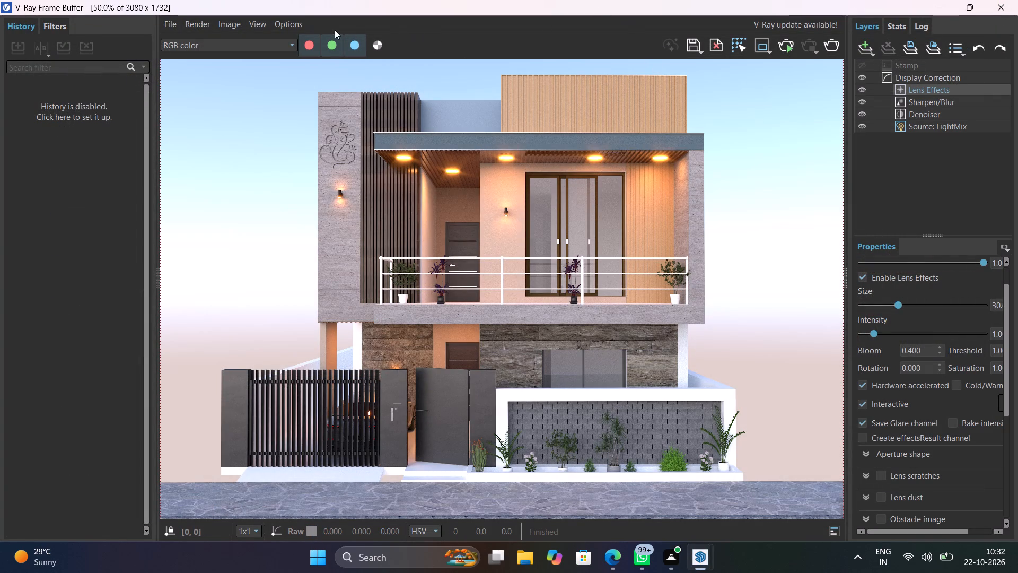
Look through the frame buffer's VFB settings, including history, filter presets, shortcuts and image options, and close them.
left_click(286, 26)
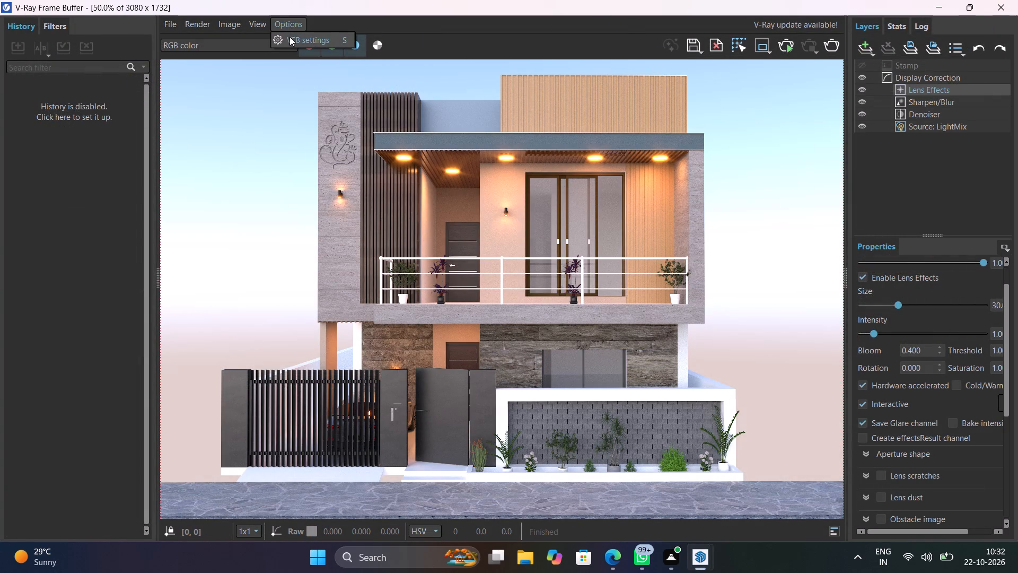
left_click(292, 39)
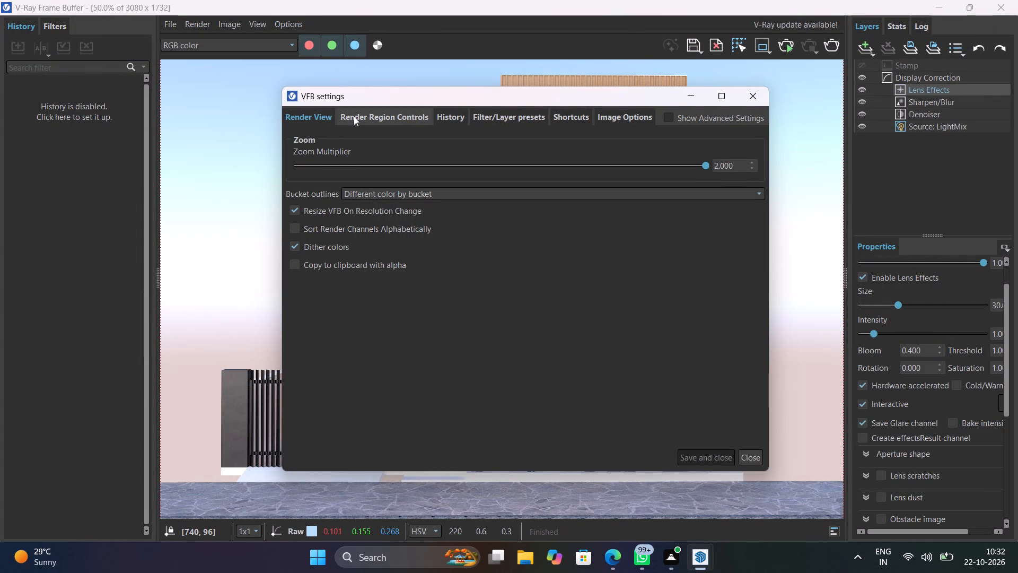
left_click(354, 116)
left_click(455, 118)
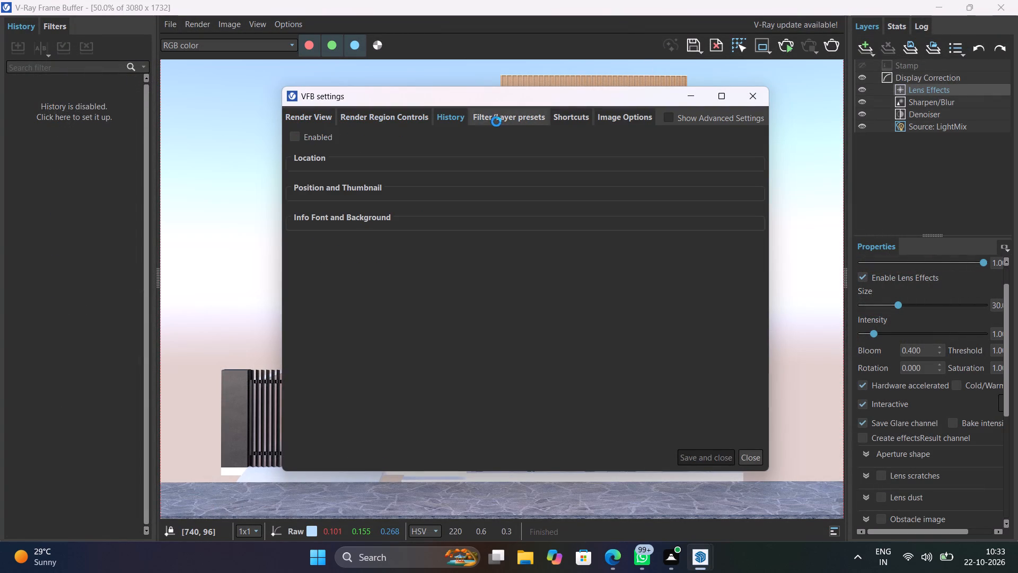
left_click(496, 121)
left_click(581, 119)
left_click(610, 121)
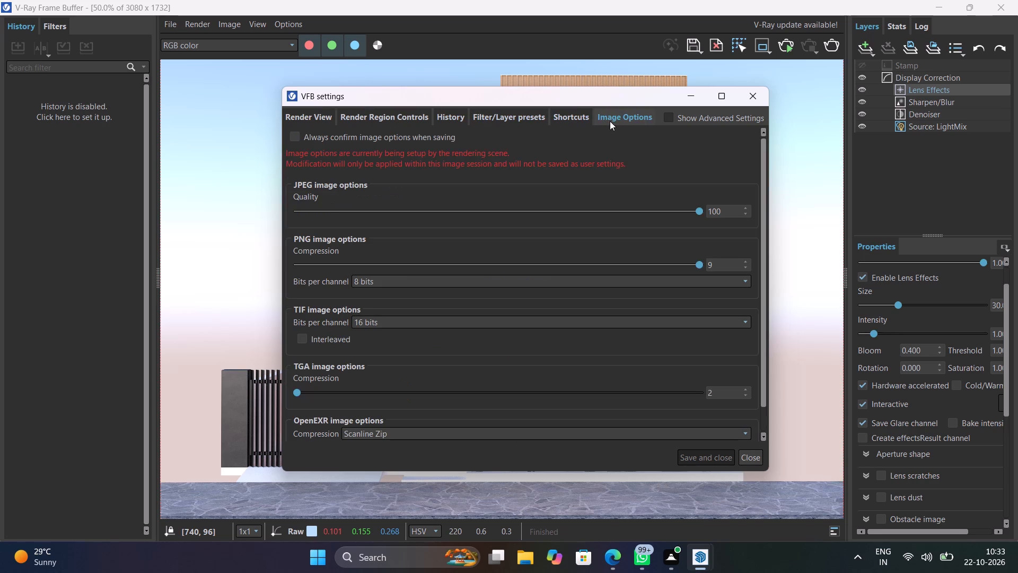
left_click(752, 99)
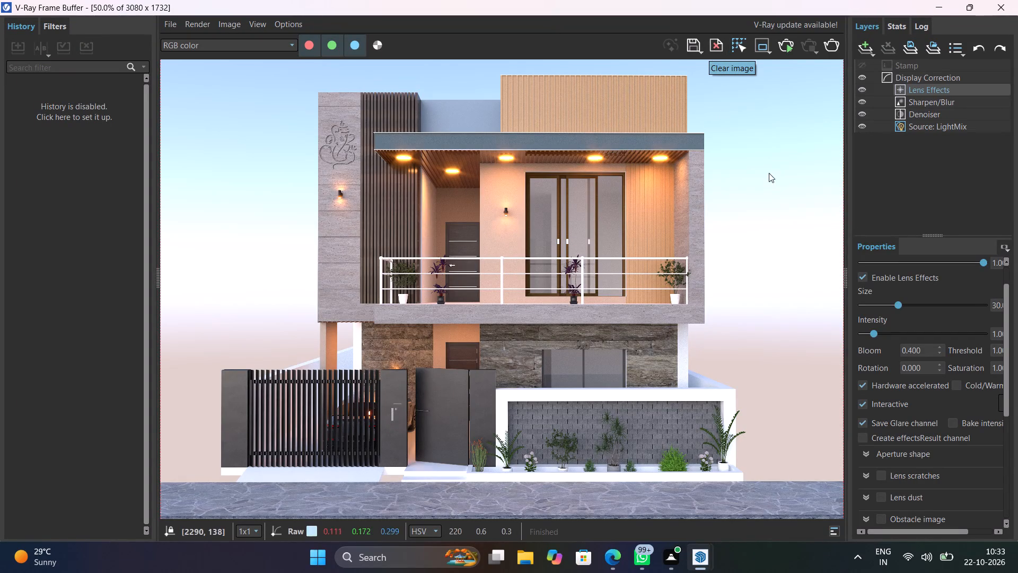
Examine the Lens Effects and Display Correction layer properties and the list of available render channels.
scroll(926, 288, "down", 4)
scroll(926, 288, "up", 3)
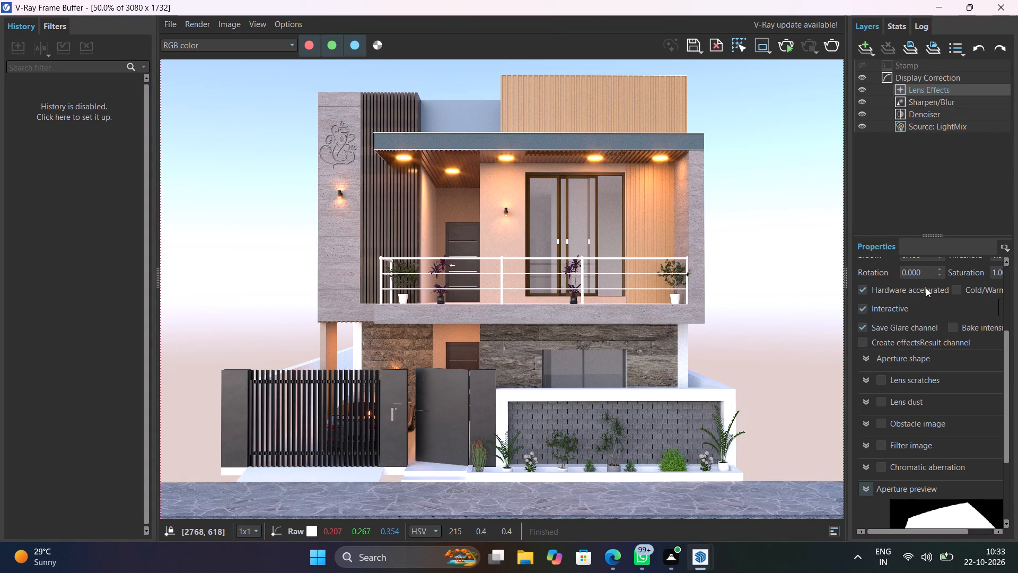
left_click(908, 78)
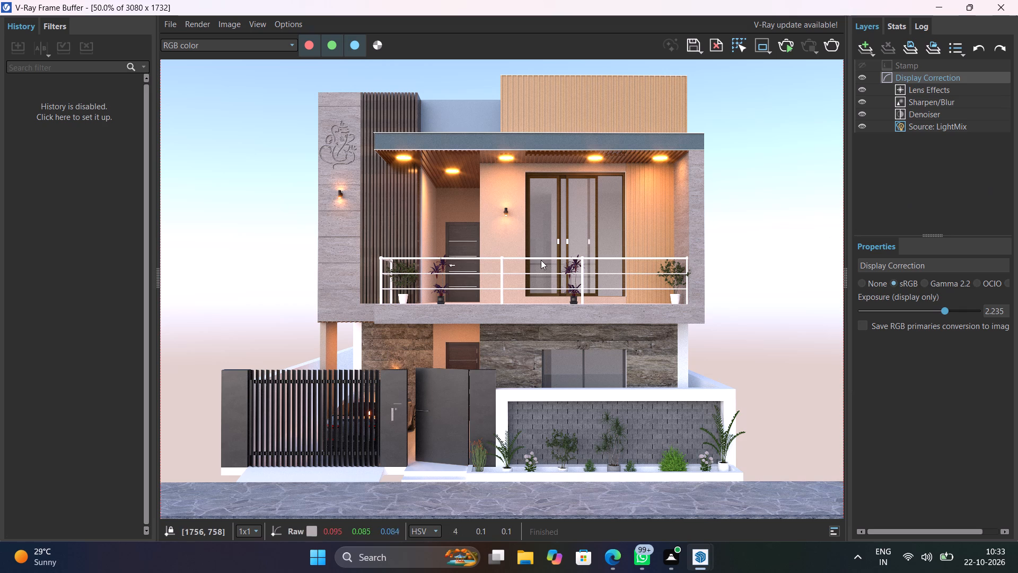
left_click(289, 43)
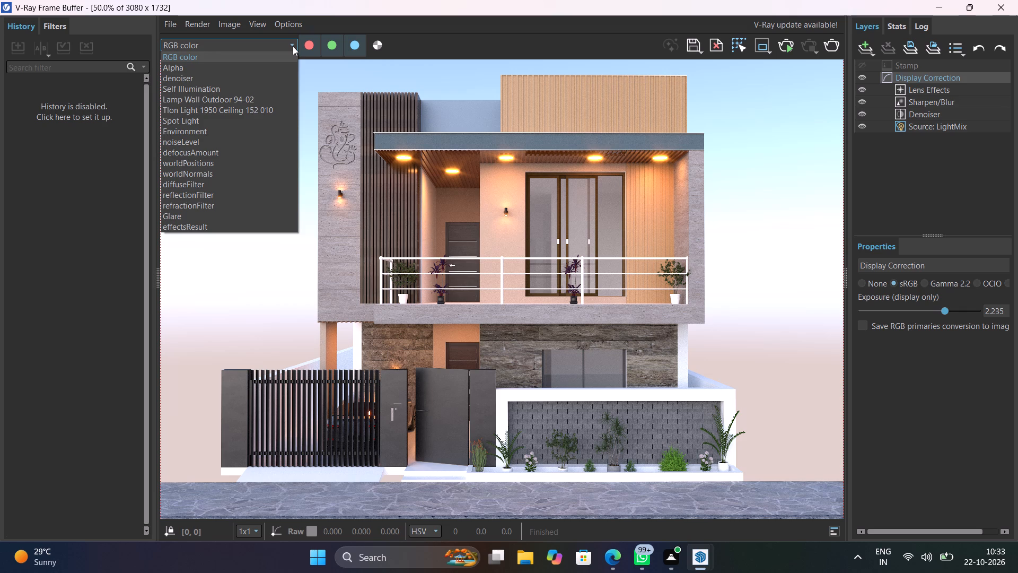
left_click(293, 46)
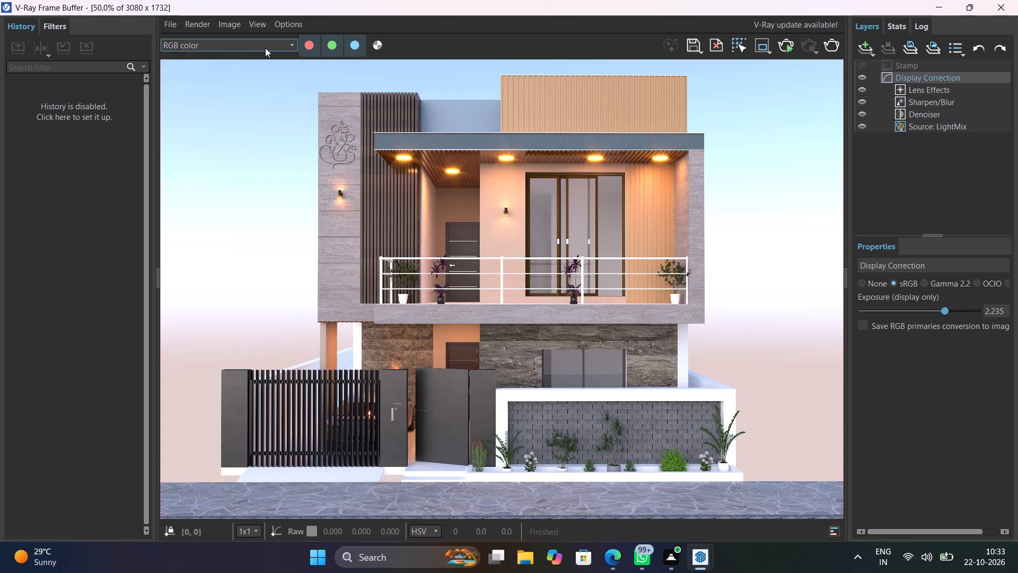
Browse the frame buffer's filters, including Wilderness Warmth and Warm Valley, and the list of layer presets.
left_click(58, 28)
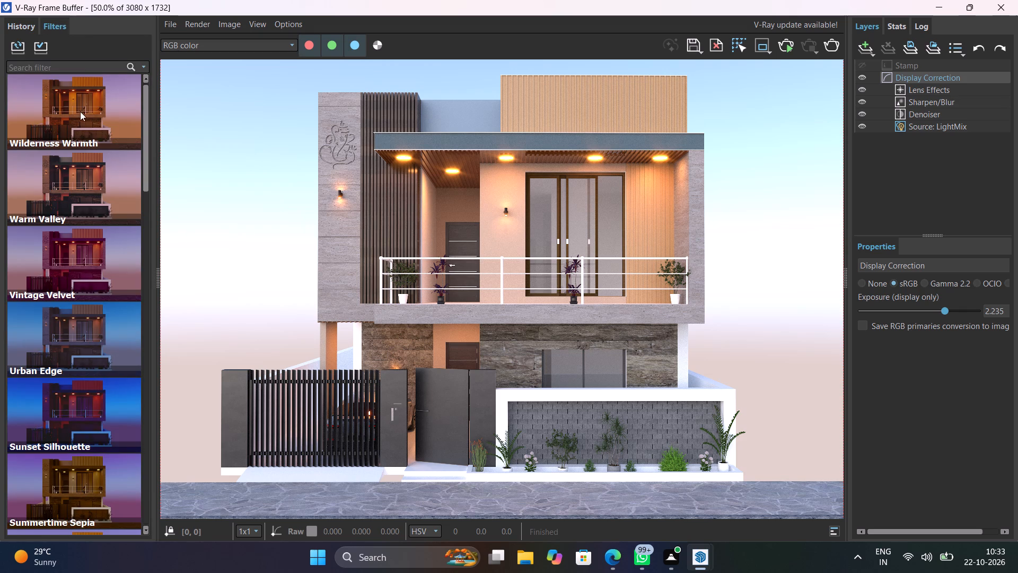
left_click(82, 118)
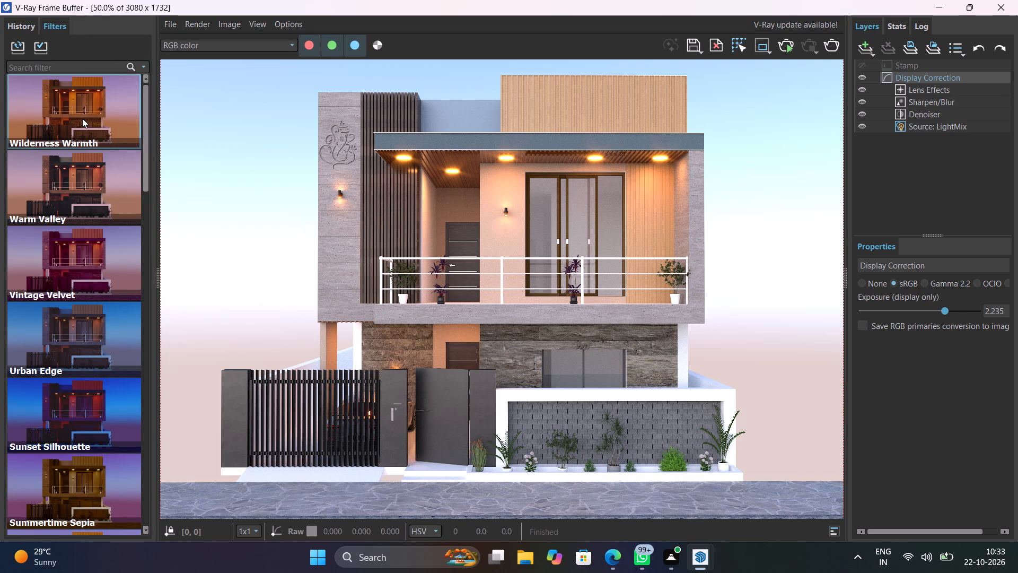
left_click(89, 194)
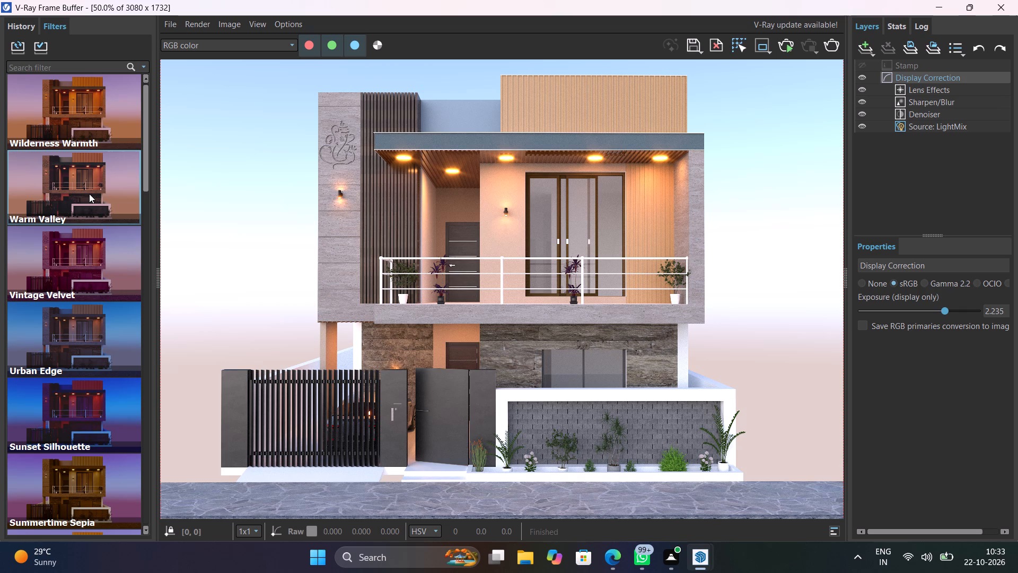
left_click(92, 118)
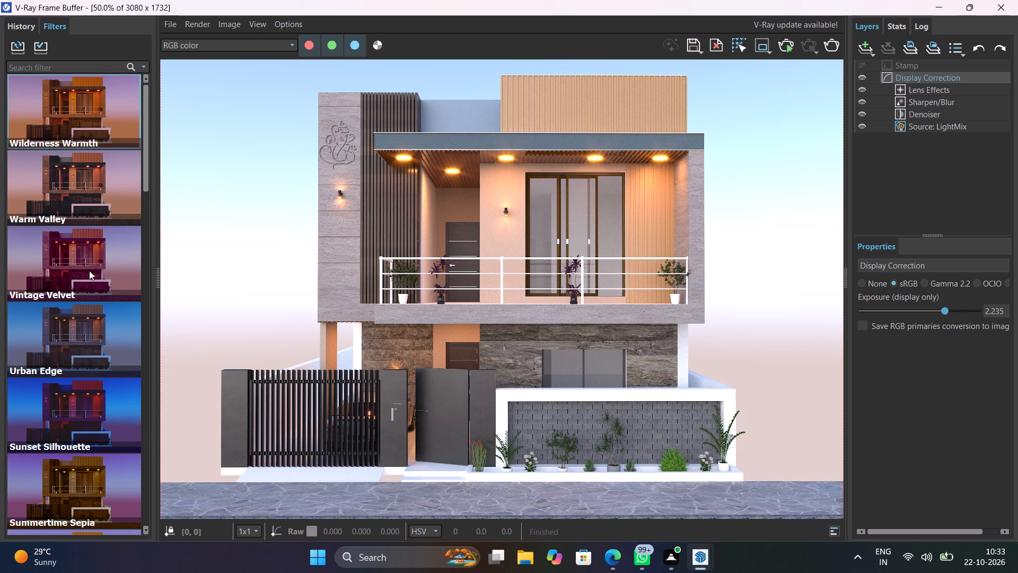
scroll(88, 291, "down", 15)
scroll(88, 298, "up", 14)
left_click(20, 30)
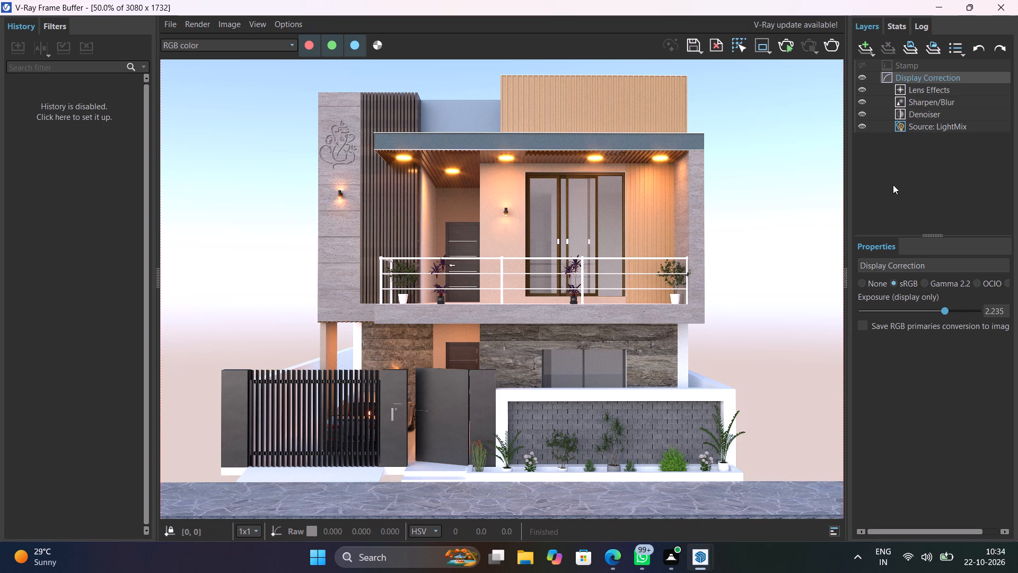
left_click(962, 46)
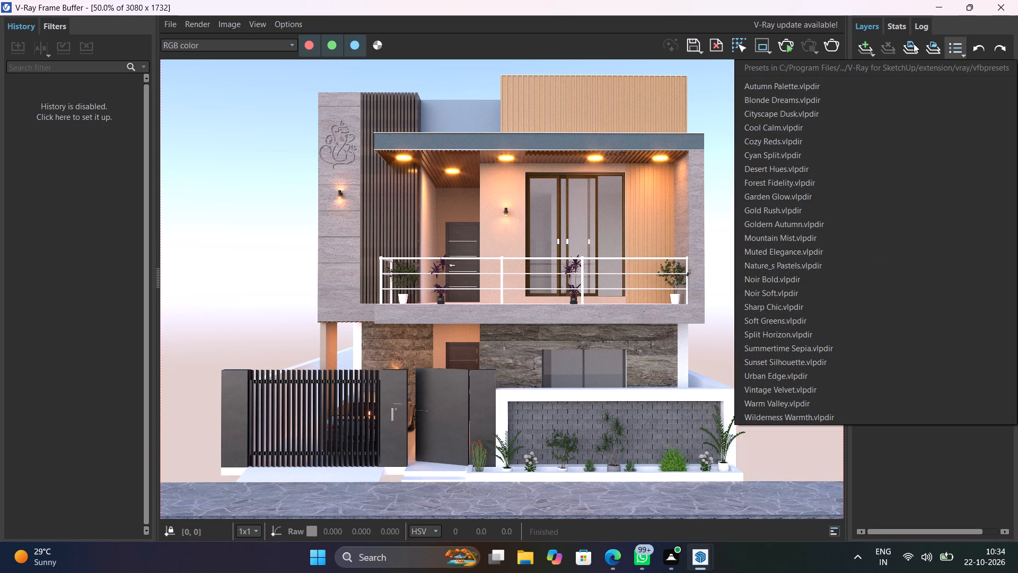
left_click(571, 94)
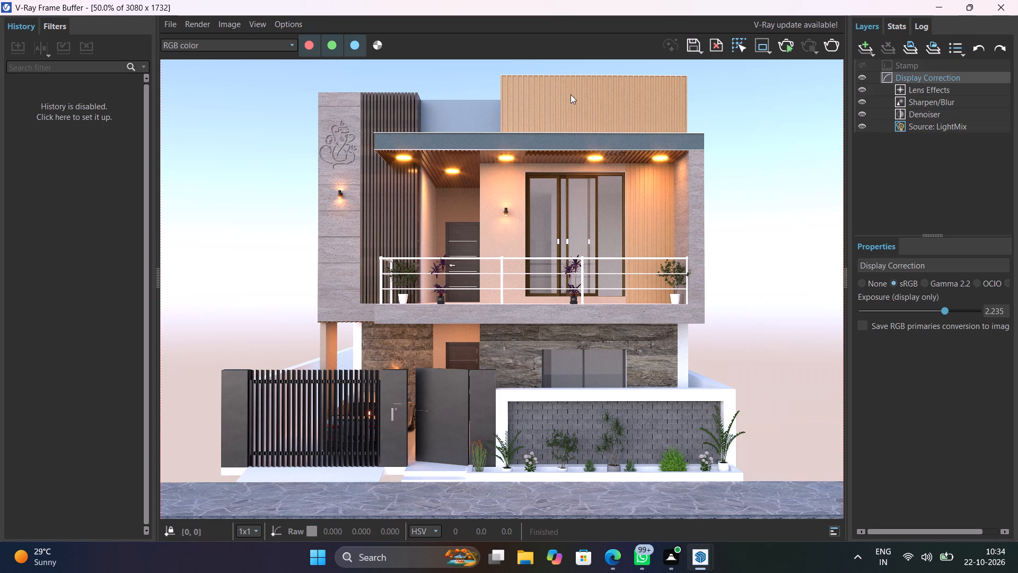
Add a Background layer to the display correction stack and set it to use a solid color.
left_click(864, 48)
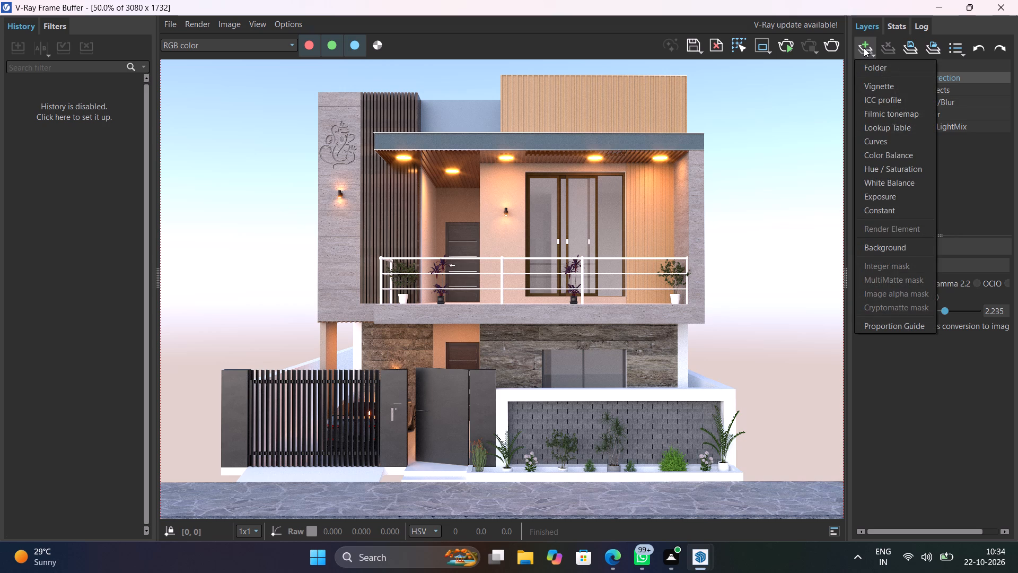
left_click(882, 247)
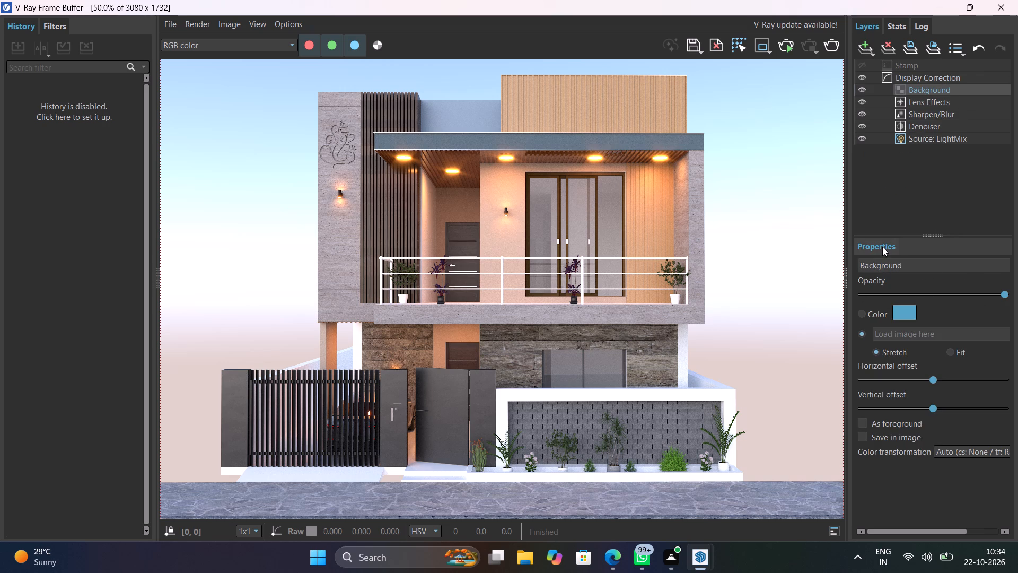
left_click(864, 312)
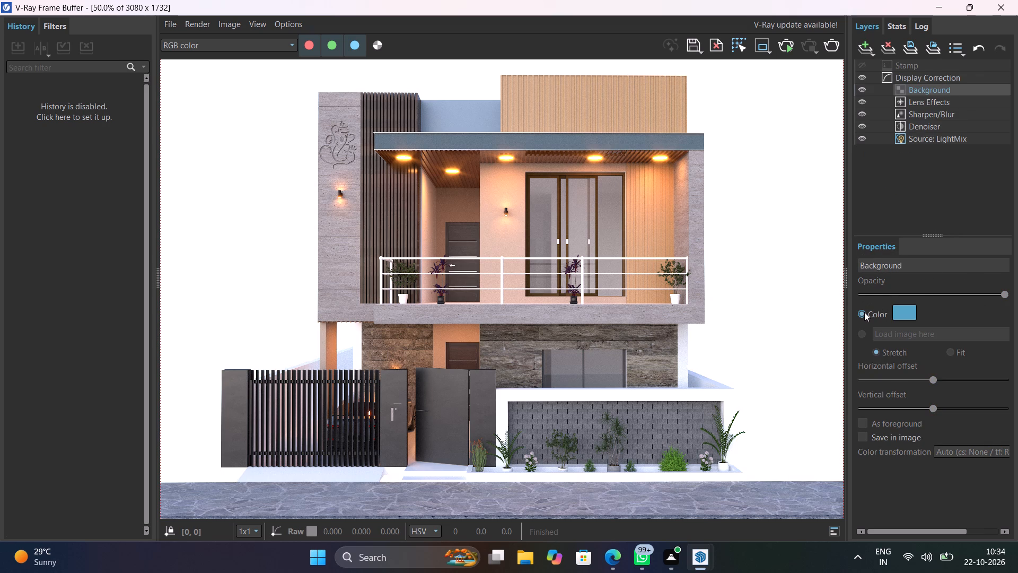
left_click(864, 312)
left_click(859, 313)
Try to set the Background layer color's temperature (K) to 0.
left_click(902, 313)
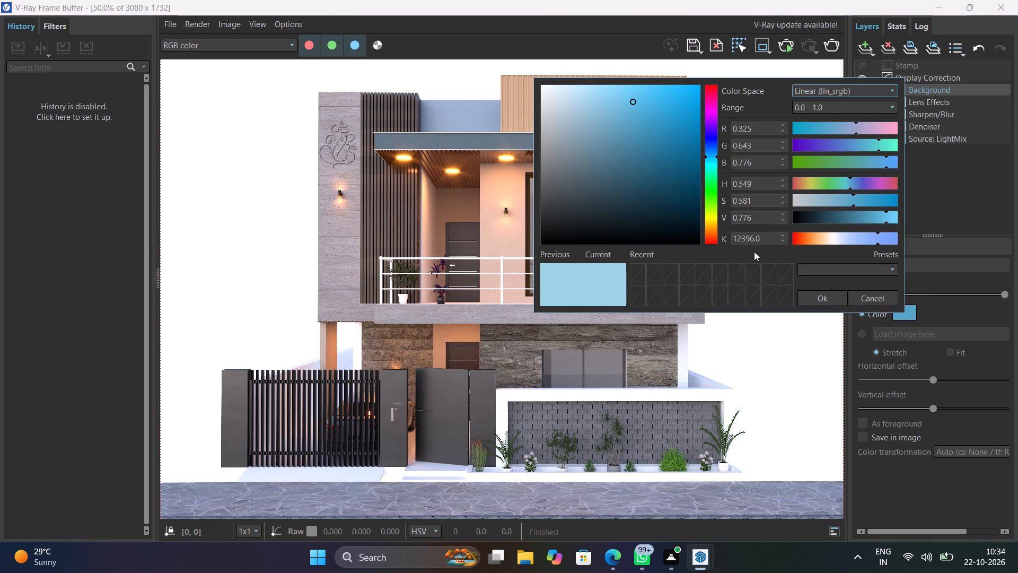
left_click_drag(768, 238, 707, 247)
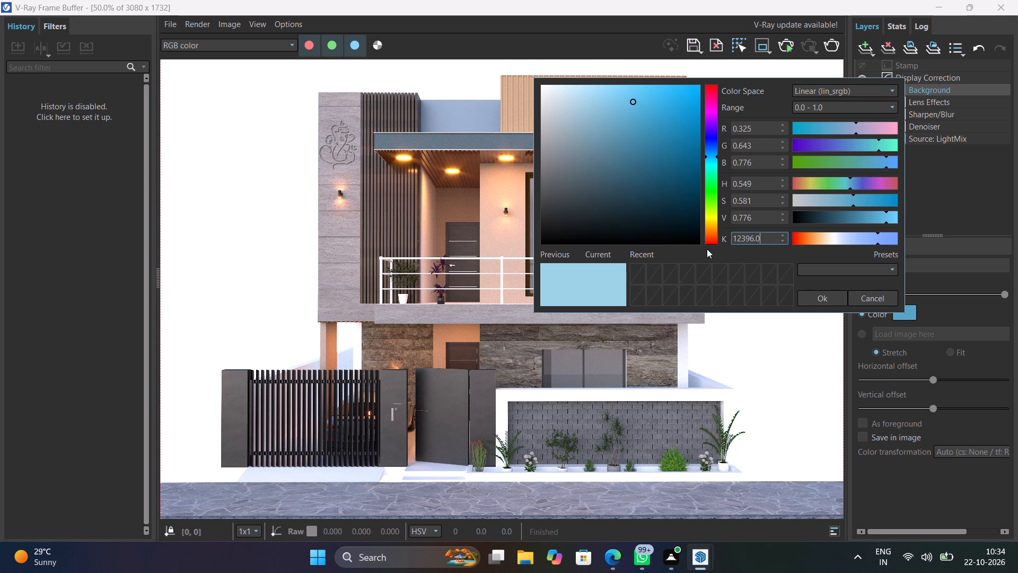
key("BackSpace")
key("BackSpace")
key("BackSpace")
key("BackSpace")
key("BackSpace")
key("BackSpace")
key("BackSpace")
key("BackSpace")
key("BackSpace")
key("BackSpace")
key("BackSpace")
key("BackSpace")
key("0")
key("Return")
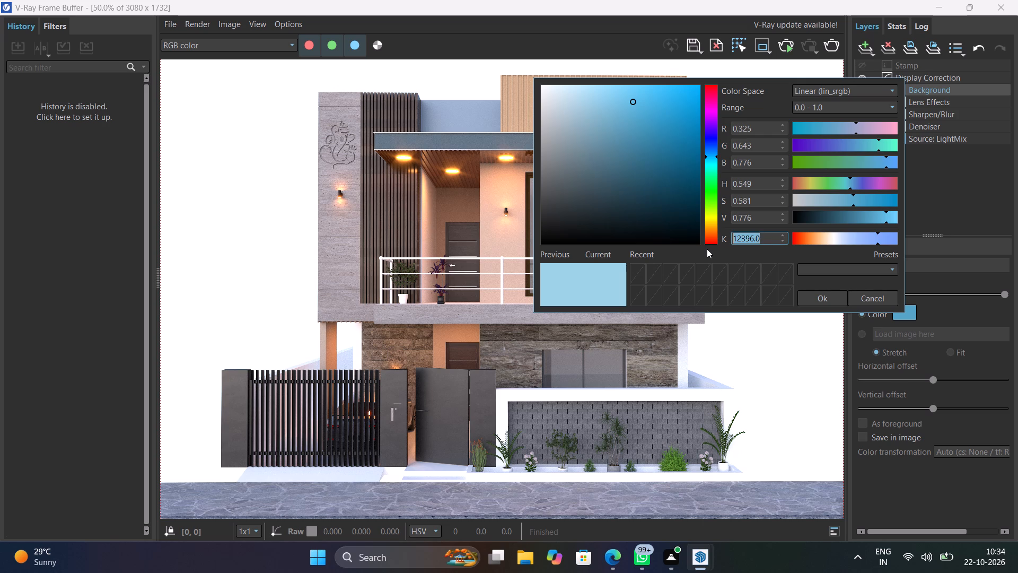
Set the Background layer's color to a near-white grey, about R 0.815, G 0.843, B 0.855.
left_click(548, 96)
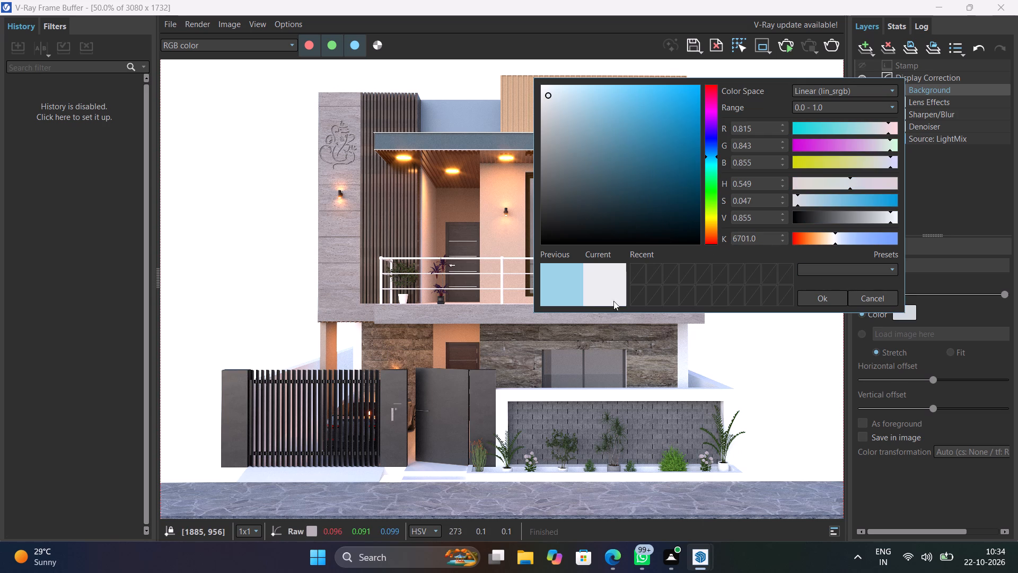
left_click(612, 296)
left_click(803, 368)
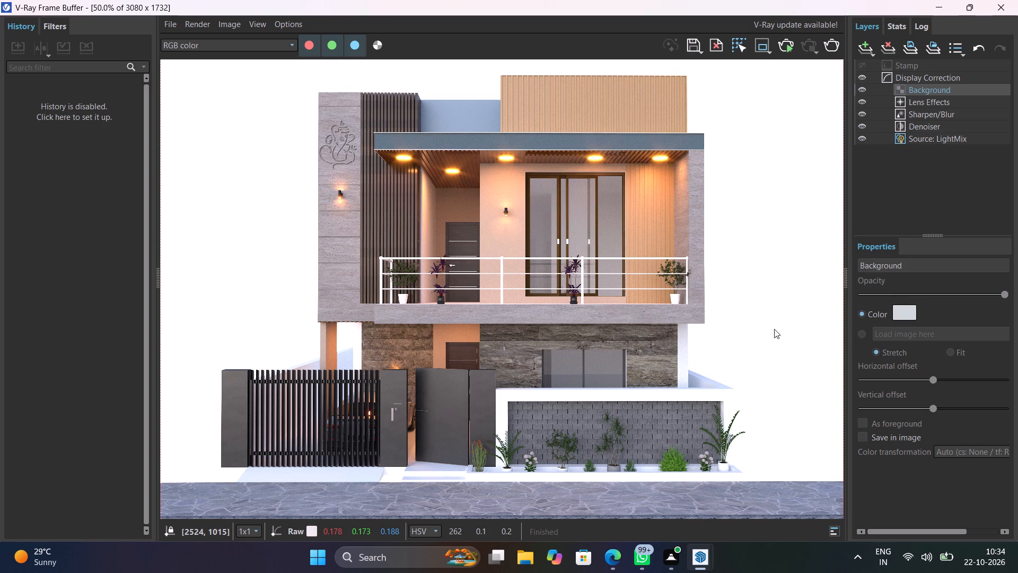
Inspect the rendered house against the new background, both in close-up and as a whole image.
middle_click_drag(612, 341, 637, 380)
scroll(637, 381, "up", 1)
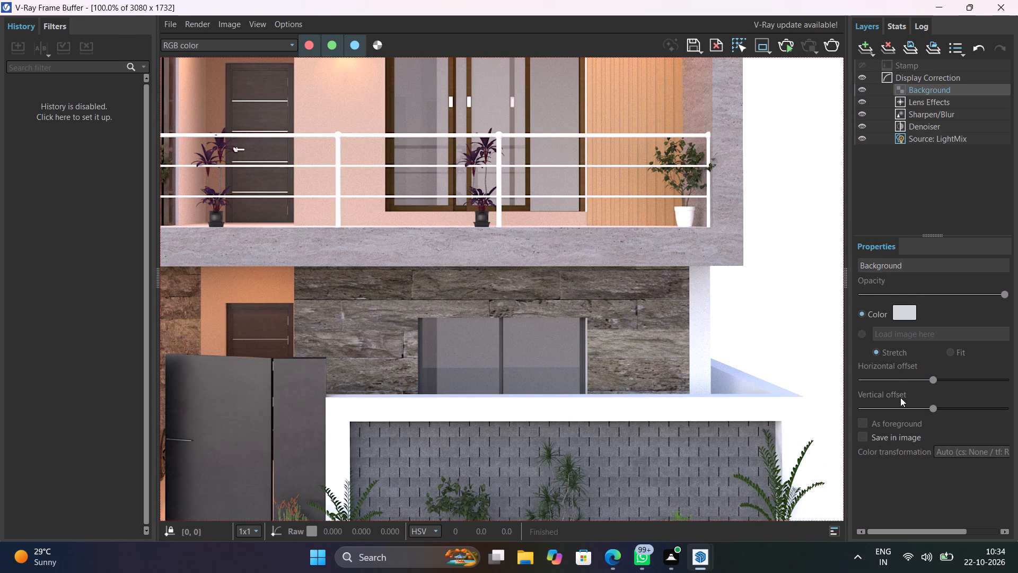
scroll(900, 397, "down", 2)
scroll(900, 397, "up", 2)
scroll(900, 397, "down", 6)
scroll(332, 367, "down", 5)
scroll(390, 319, "up", 3)
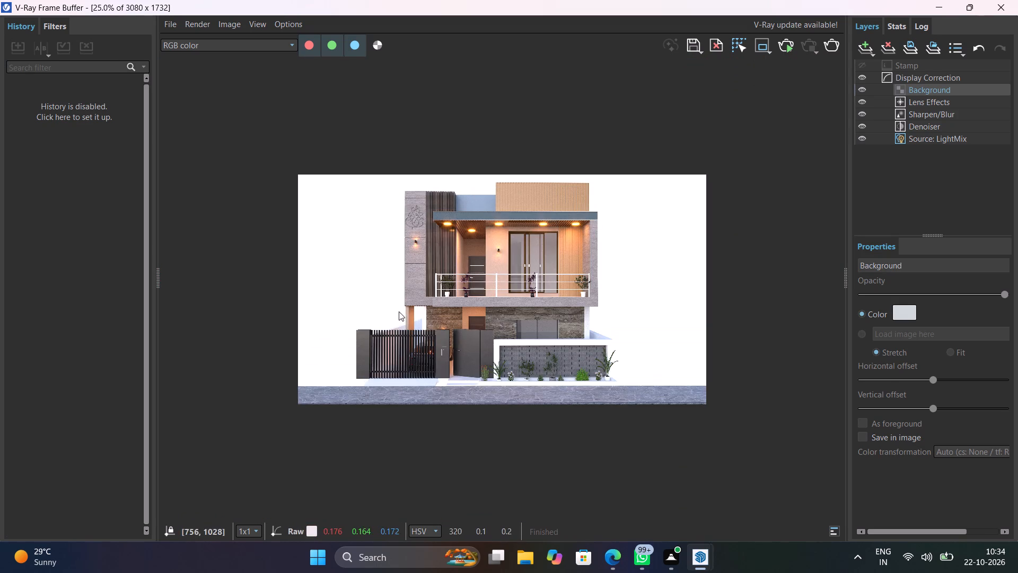
scroll(450, 293, "up", 1)
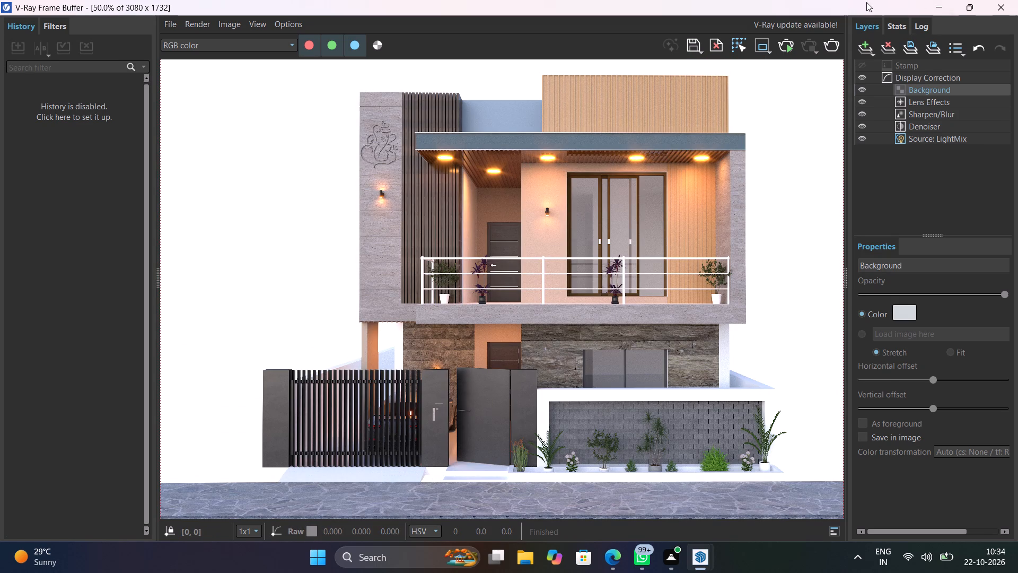
Move the frame buffer aside, maximize the SketchUp model window, and turn off SunLight in the V-Ray Asset Editor.
left_click_drag(865, 10, 853, 161)
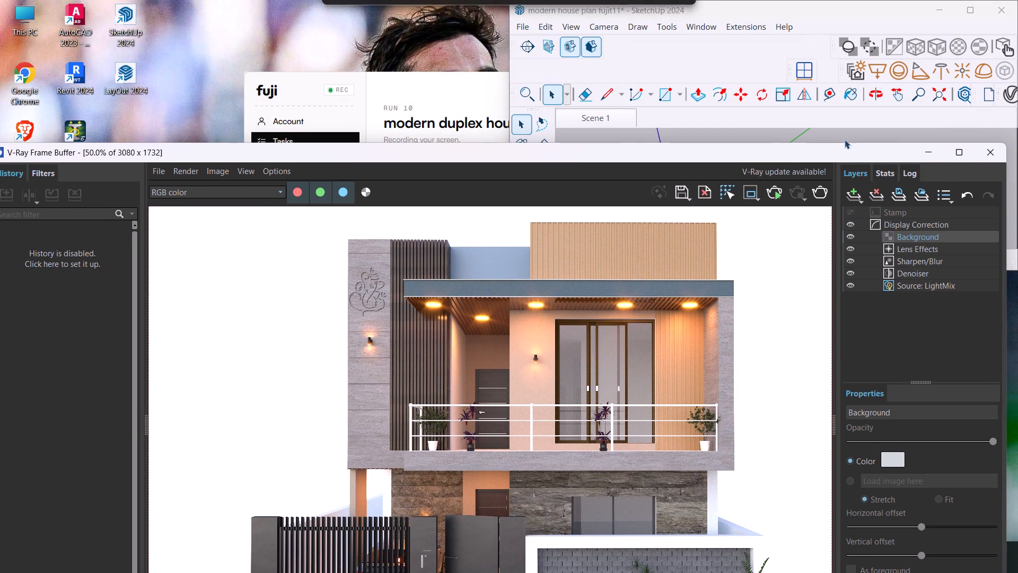
left_click(971, 7)
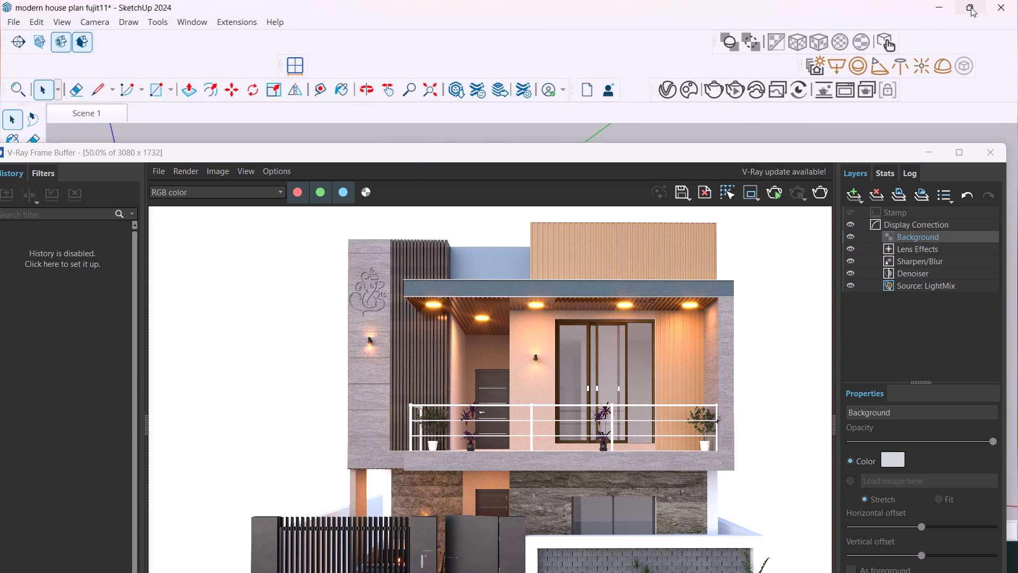
left_click(664, 93)
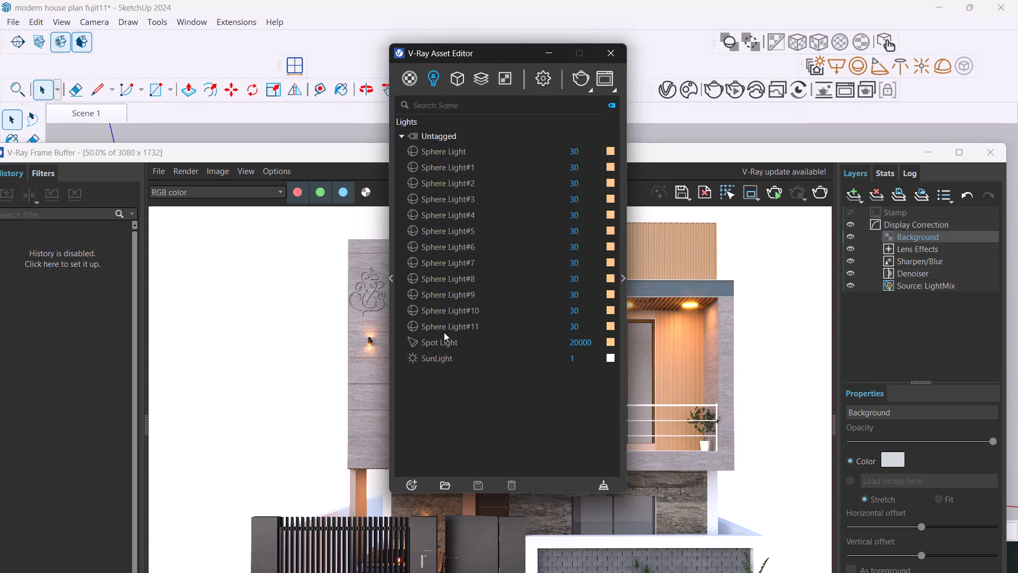
left_click(411, 357)
Close the Asset Editor, bring the frame buffer fully into view, and switch the Background layer from color to image source.
left_click(602, 53)
left_click_drag(644, 149, 614, 4)
left_click(820, 317)
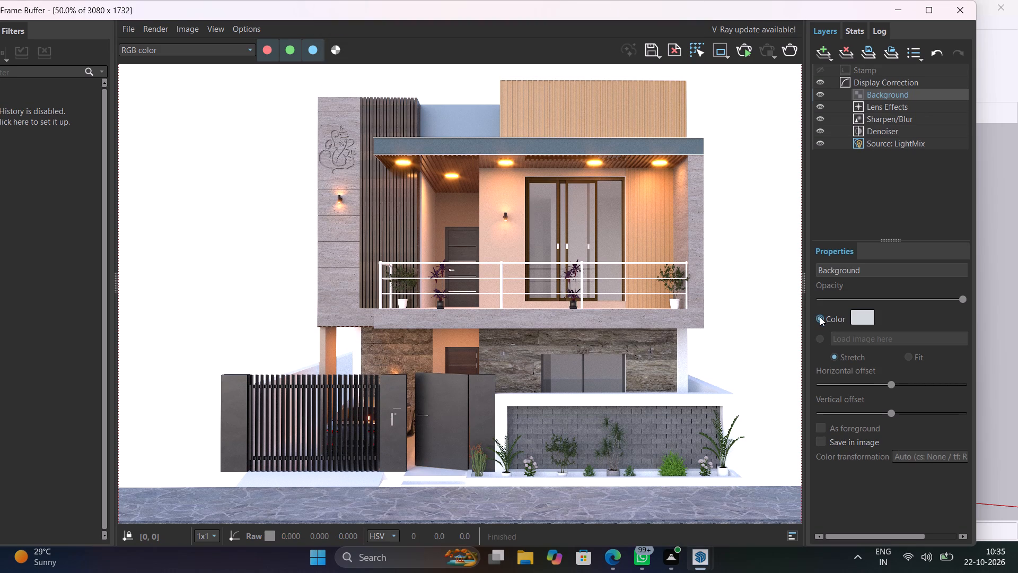
triple_click(820, 317)
left_click(820, 316)
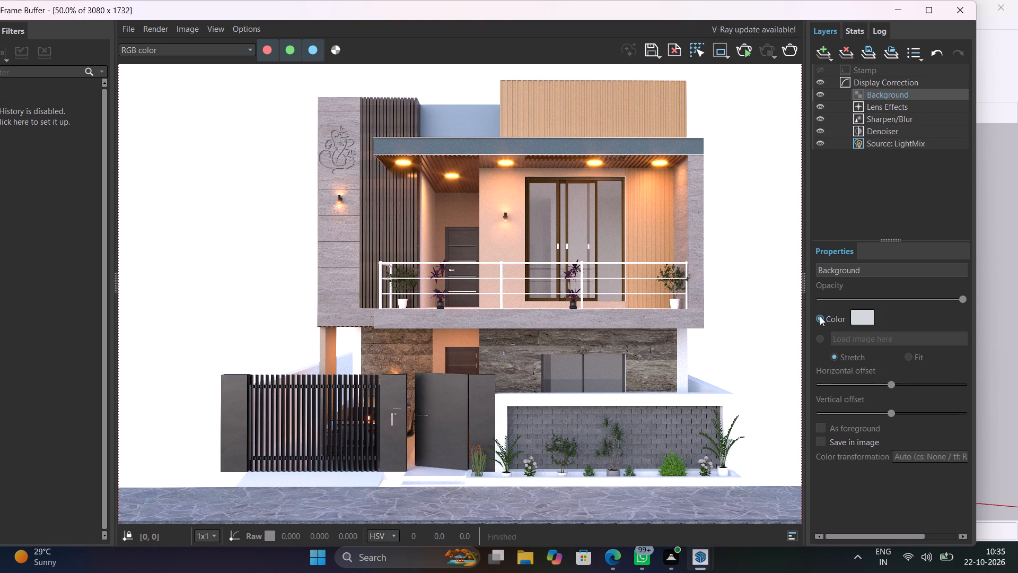
right_click(820, 316)
left_click(820, 340)
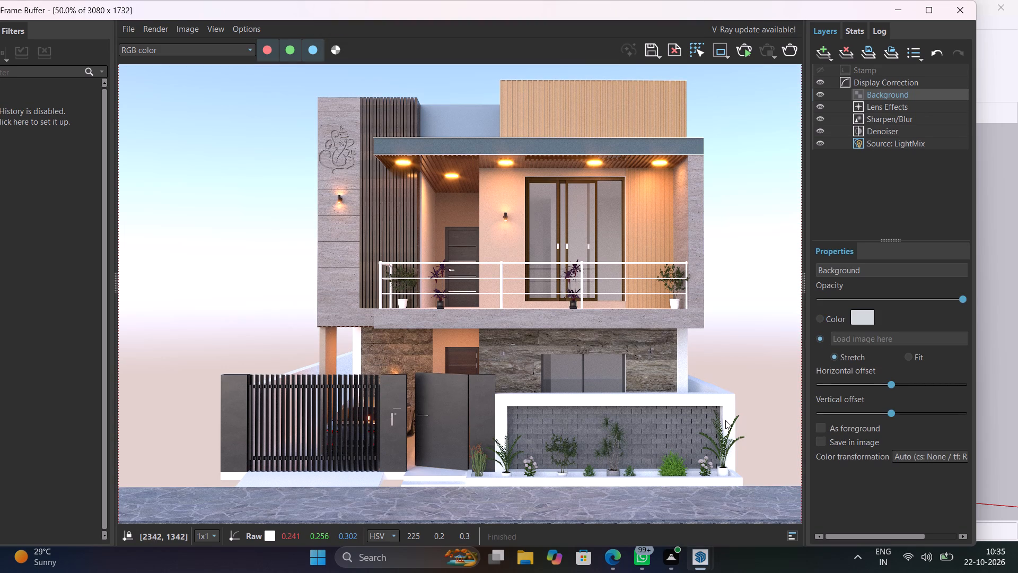
Set the Background layer's image placement to Fit and enable Save in image, keeping the color transformation on Auto.
left_click(910, 356)
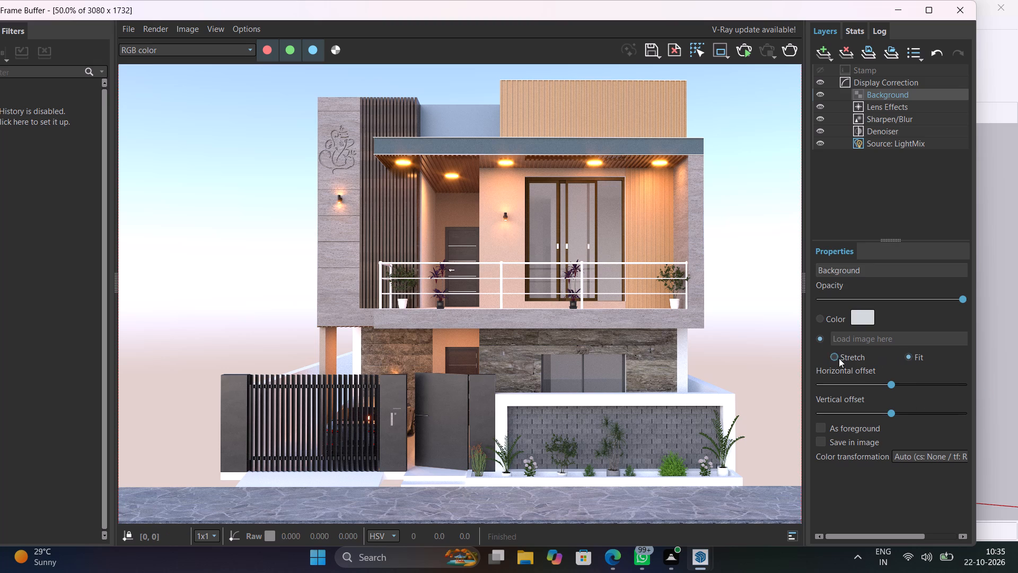
left_click(829, 357)
left_click(908, 356)
left_click(824, 440)
left_click(935, 457)
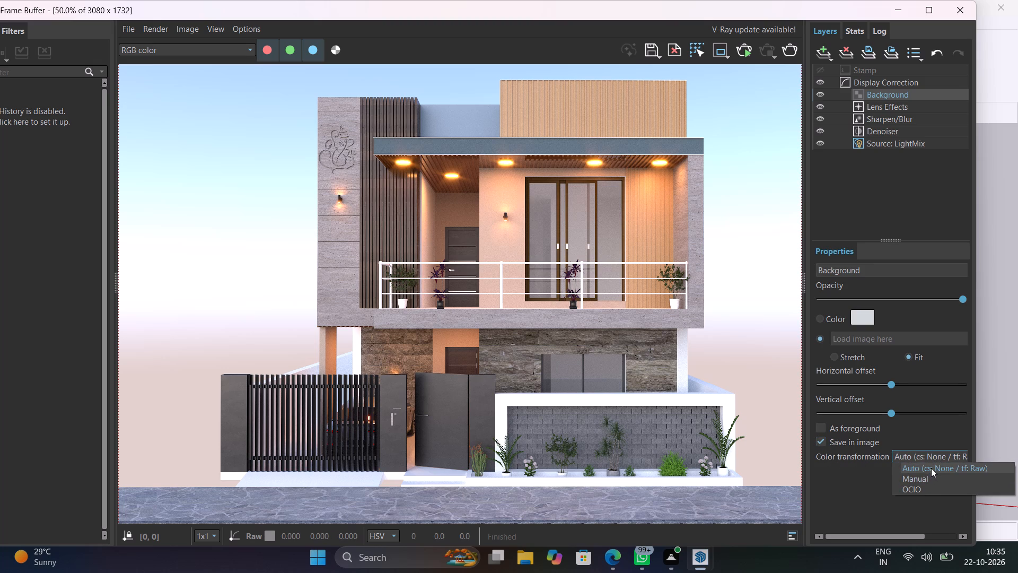
left_click(931, 468)
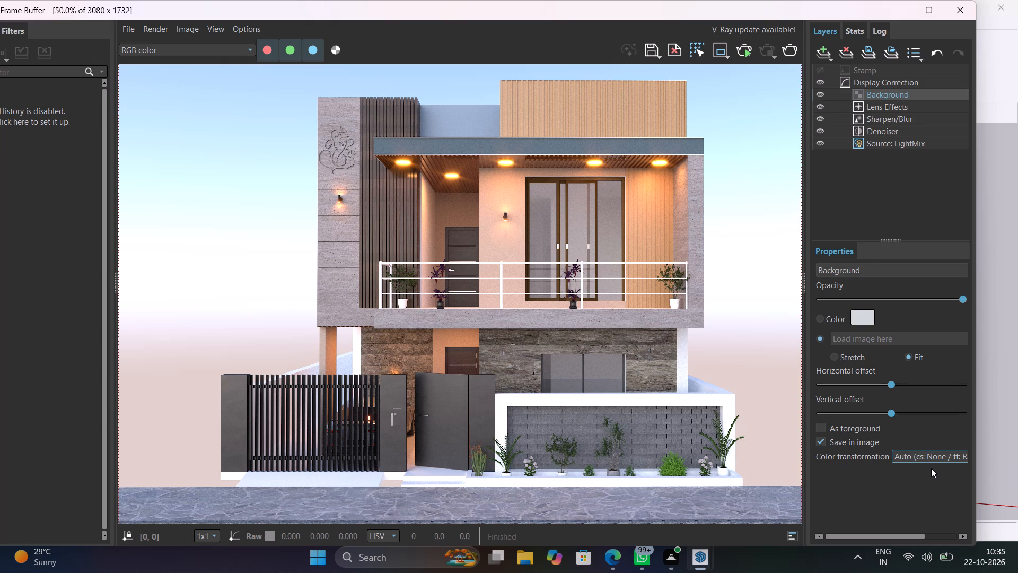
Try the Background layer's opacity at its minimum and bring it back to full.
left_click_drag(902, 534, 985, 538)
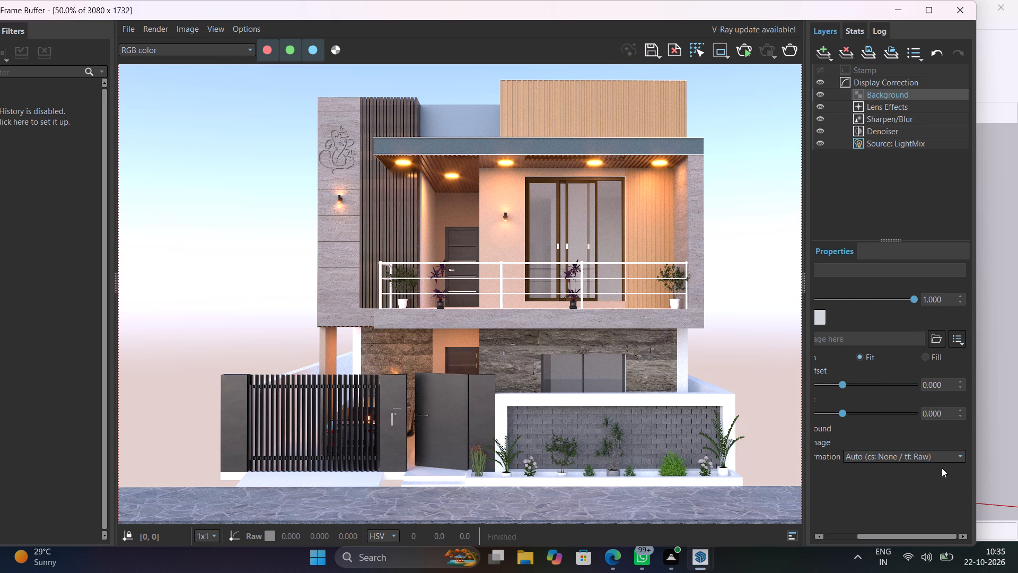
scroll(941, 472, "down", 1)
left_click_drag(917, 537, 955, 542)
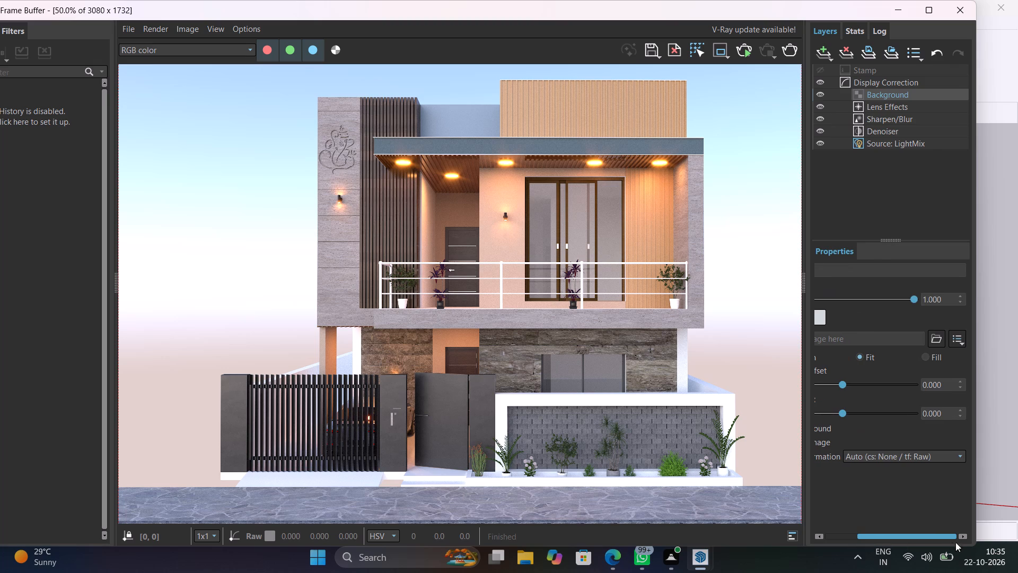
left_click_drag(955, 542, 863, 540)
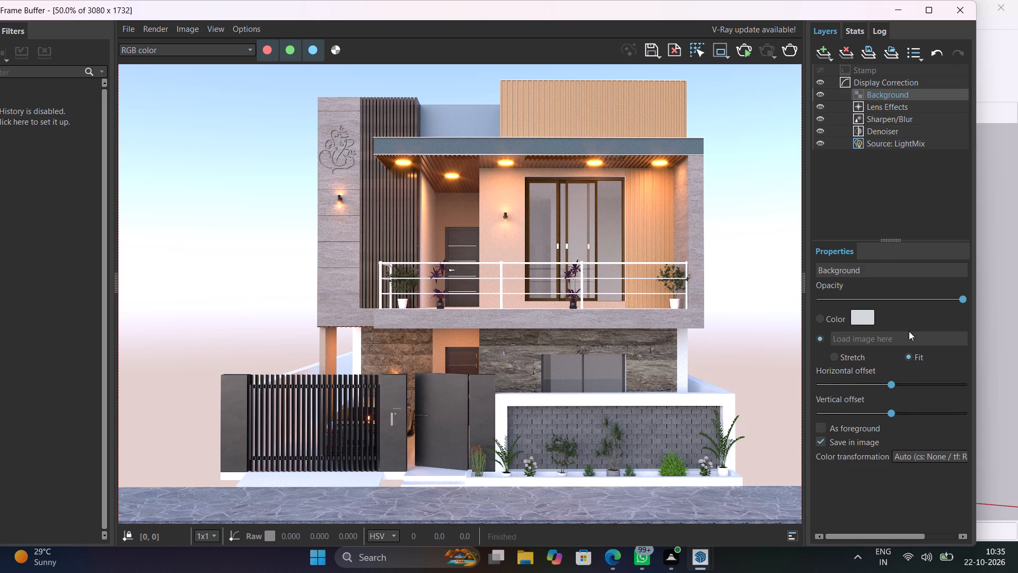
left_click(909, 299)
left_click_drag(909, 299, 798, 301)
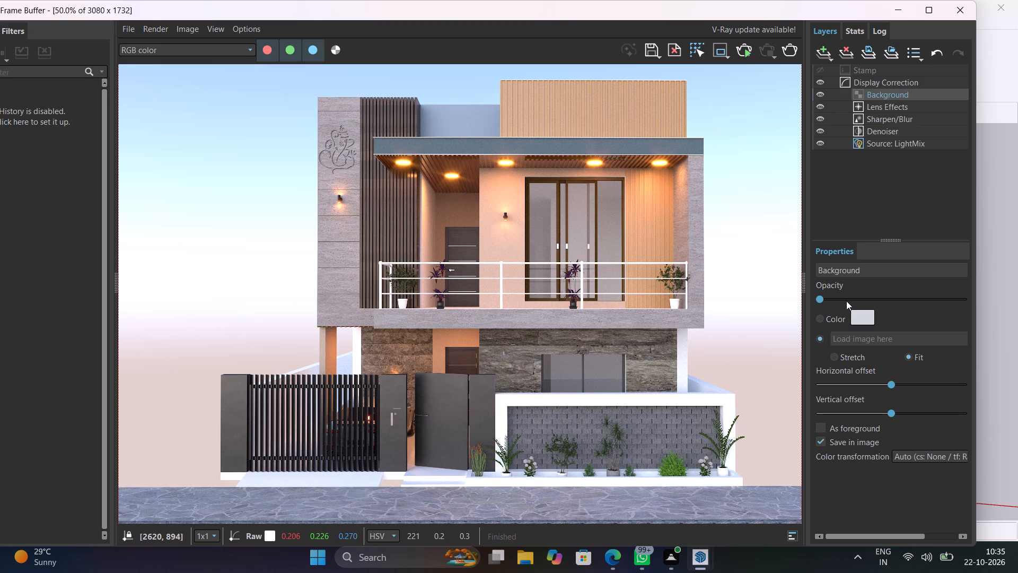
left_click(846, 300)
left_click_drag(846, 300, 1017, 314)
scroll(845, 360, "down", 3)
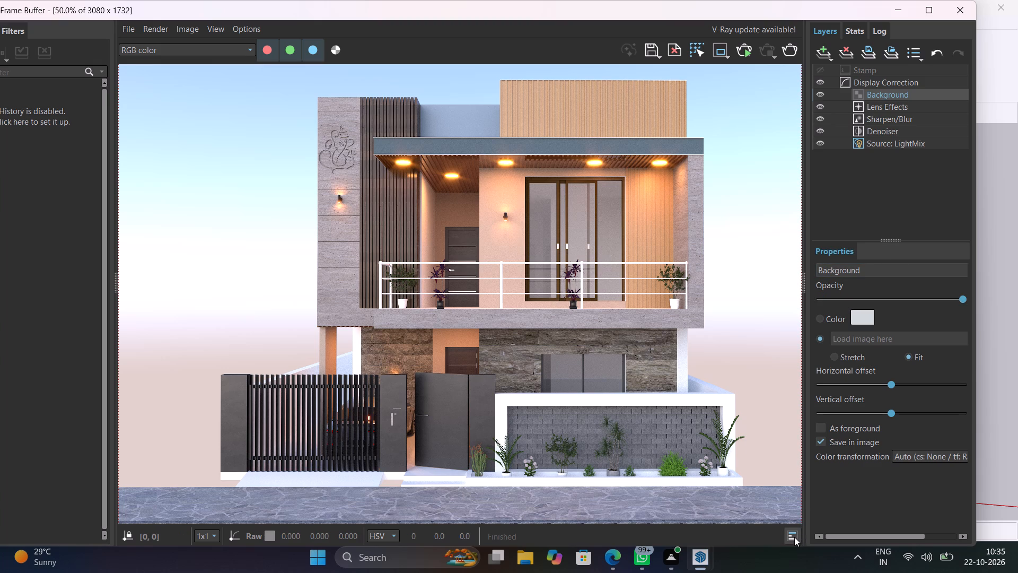
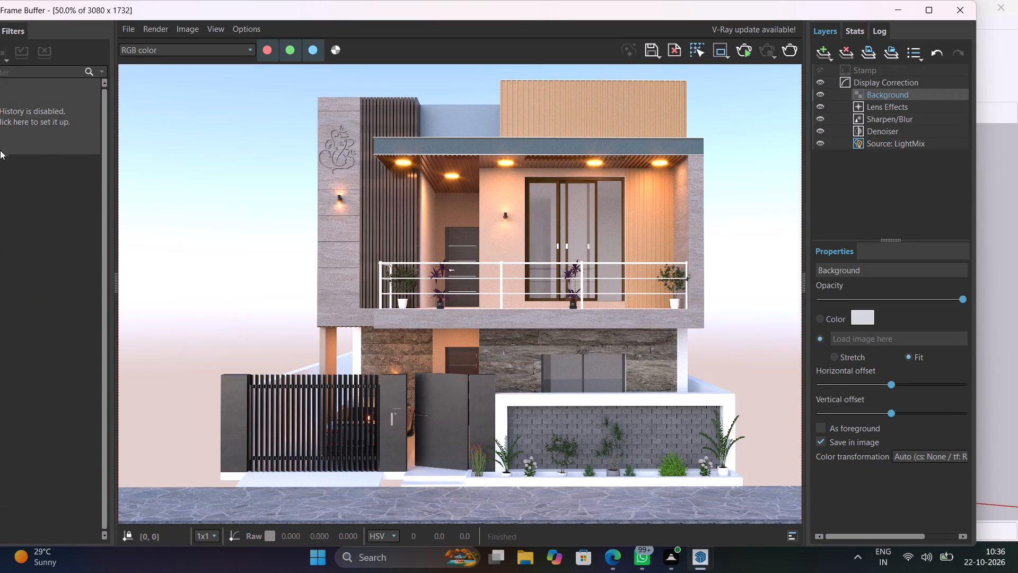
Save the rendered image to the Downloads folder as a JPEG file named 1234.
left_click(656, 57)
left_click(201, 263)
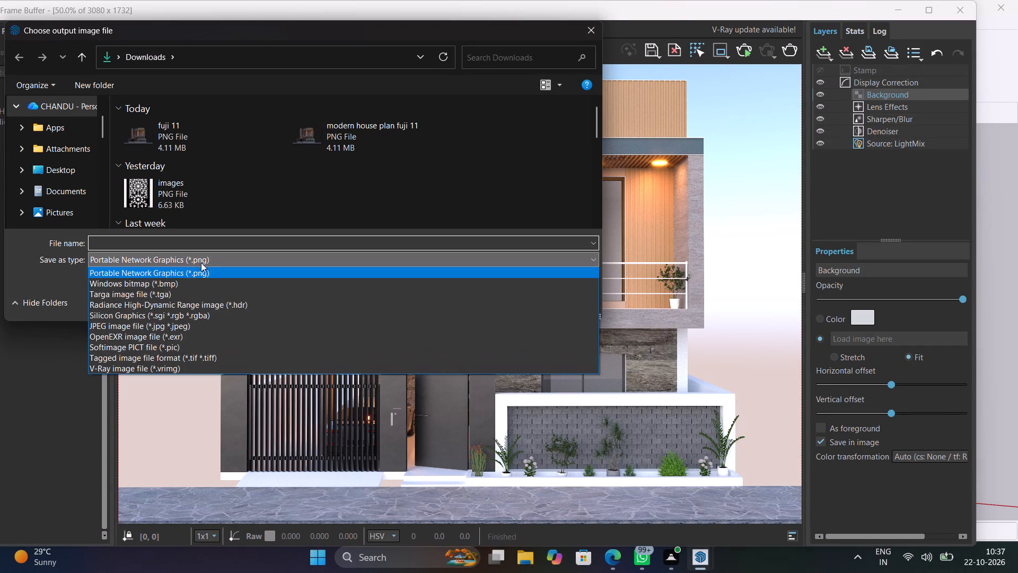
left_click(203, 324)
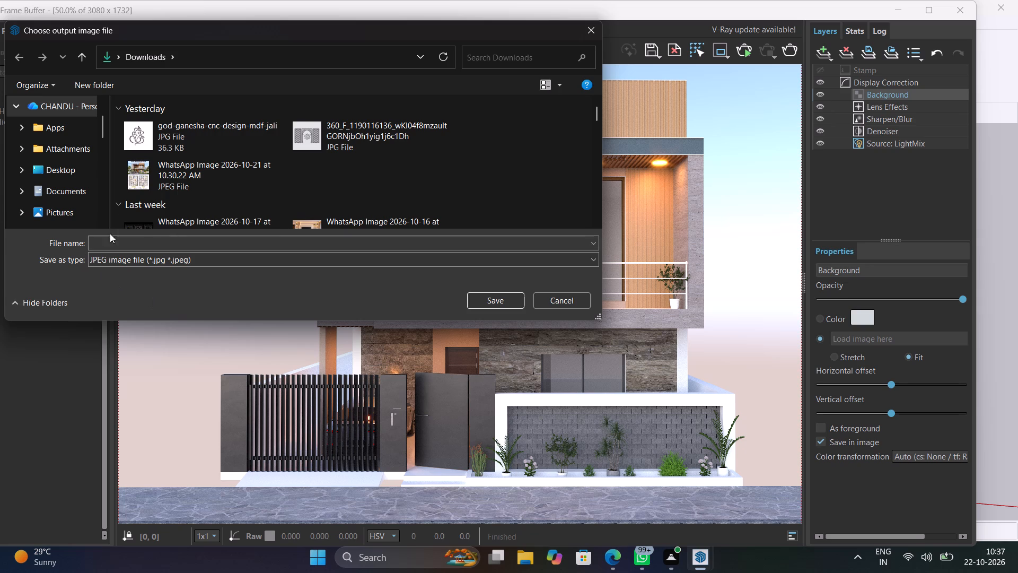
left_click(129, 238)
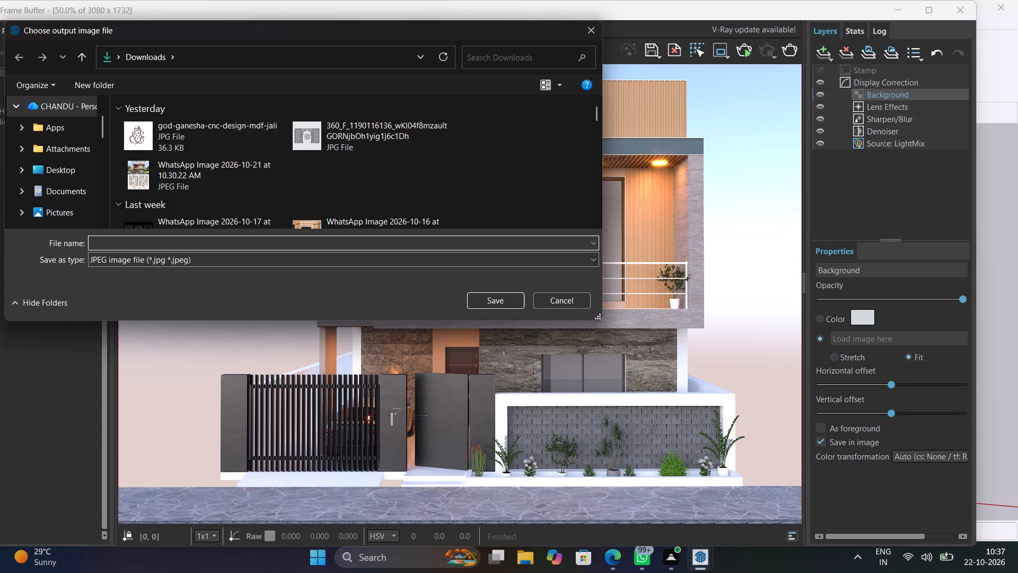
key("1")
type("234")
key("Return")
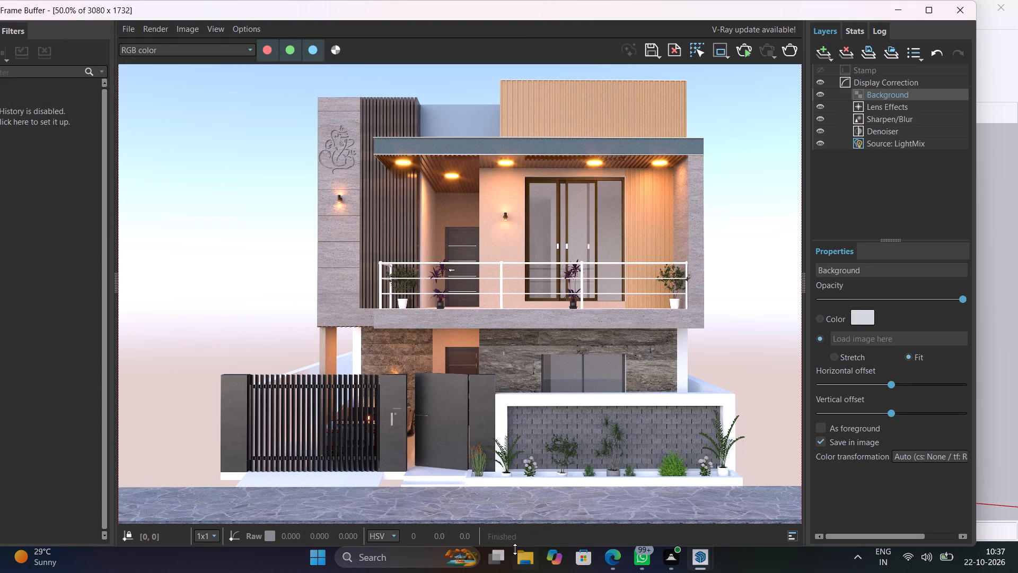
Open the exported 1234 image from the recent files in File Explorer, inspect its brightness and background, and return to the frame buffer.
left_click(523, 562)
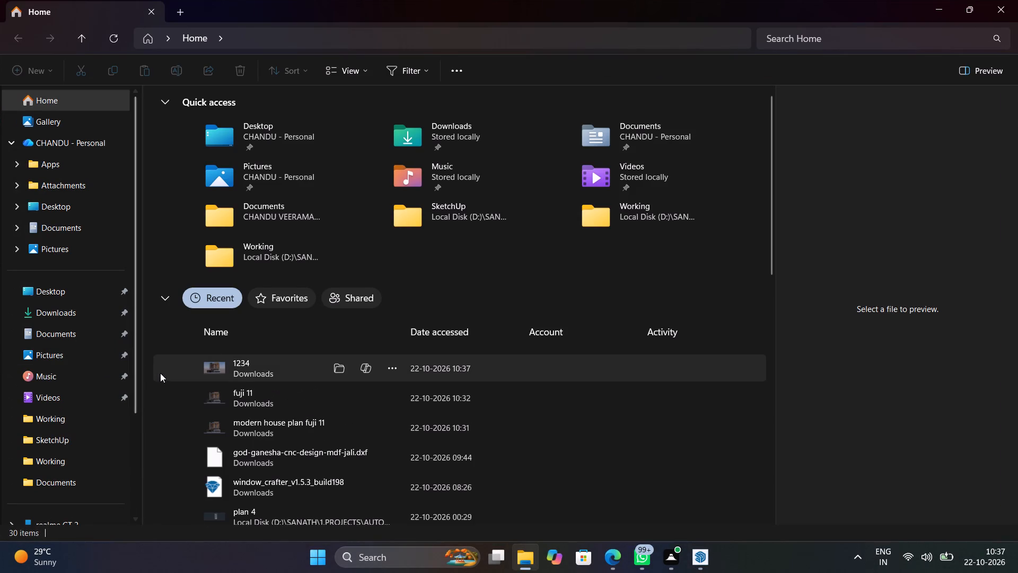
double_click(256, 372)
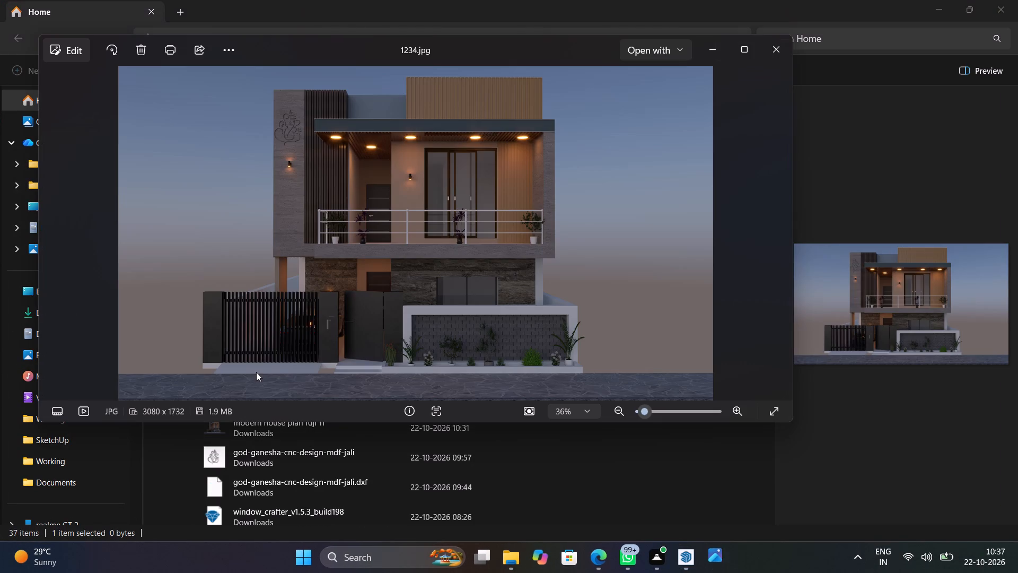
scroll(426, 264, "up", 6)
scroll(426, 264, "down", 7)
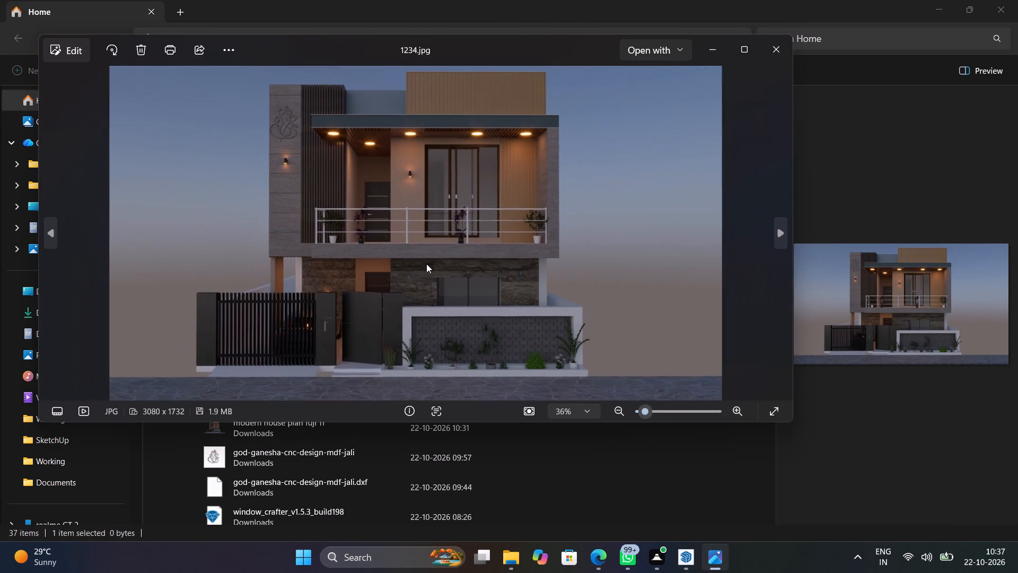
scroll(426, 264, "down", 2)
scroll(426, 264, "up", 3)
scroll(426, 264, "down", 3)
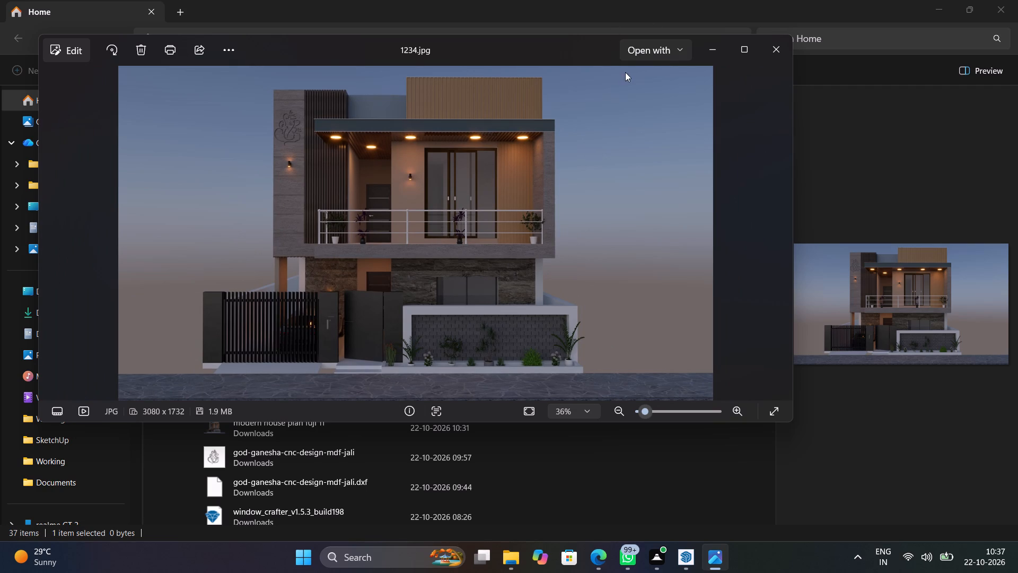
left_click(771, 41)
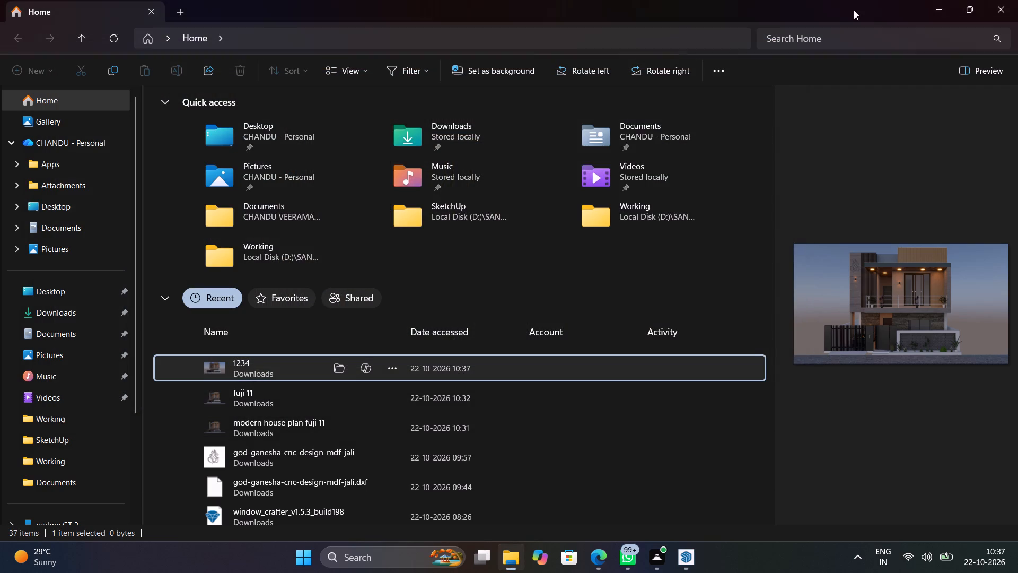
left_click(937, 5)
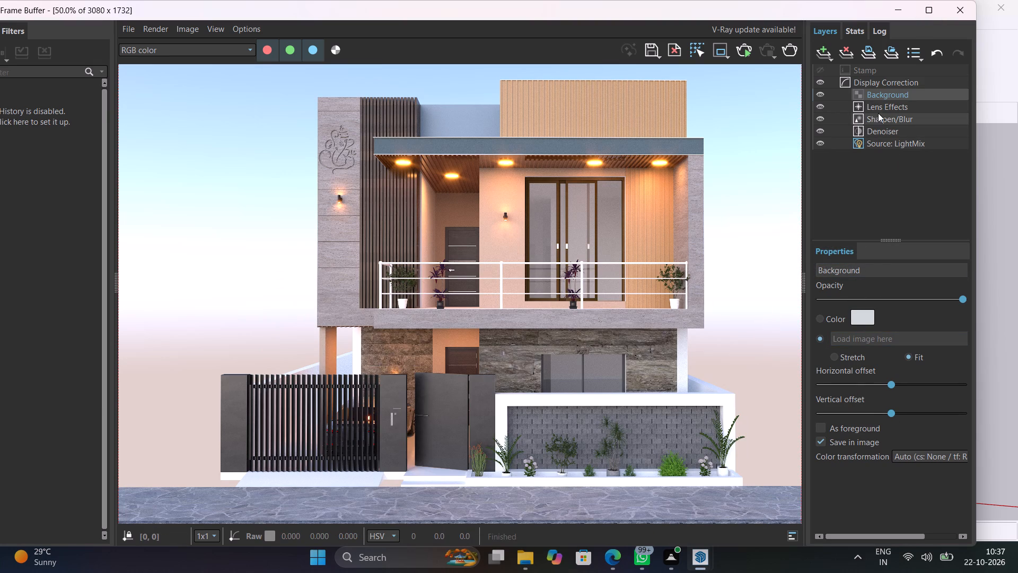
Display the Display Correction layer's properties, check the frame buffer options, and minimize the frame buffer.
left_click(881, 84)
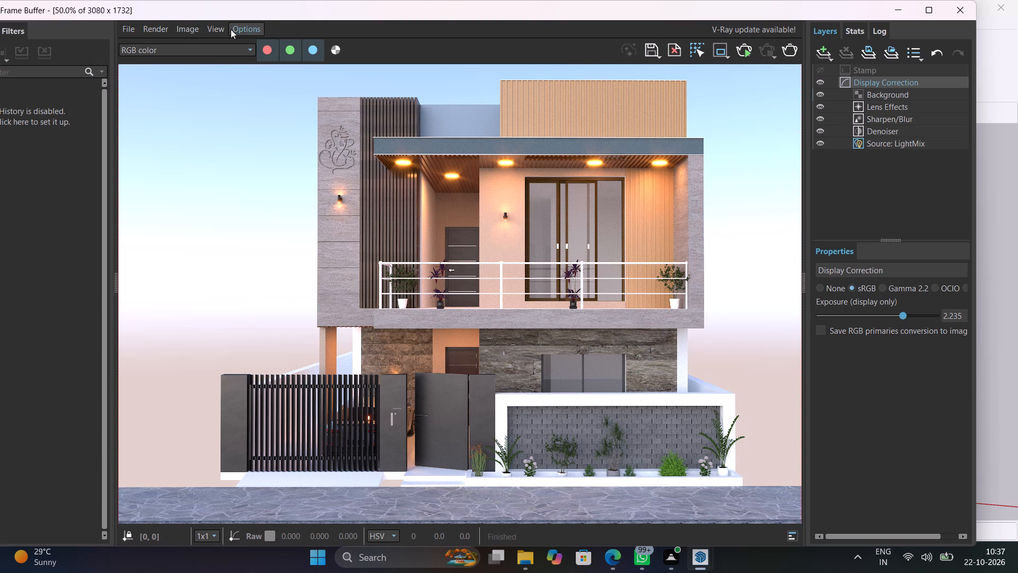
left_click(263, 26)
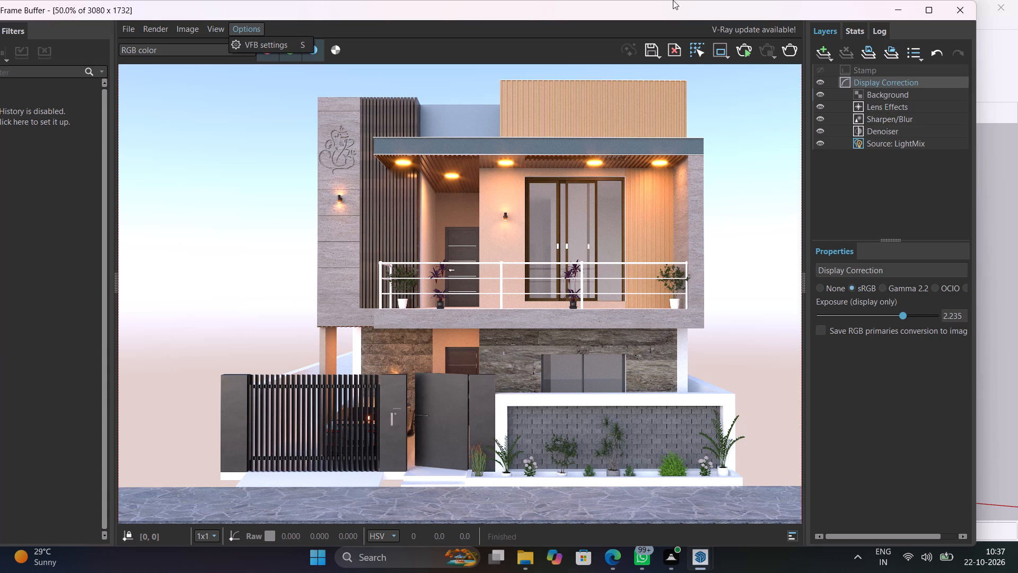
left_click(897, 12)
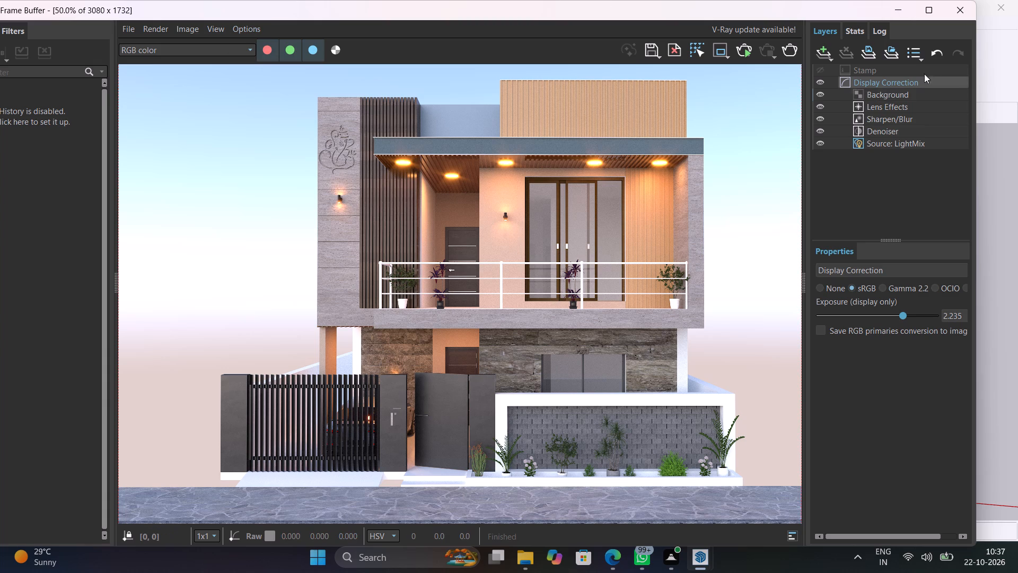
left_click(996, 80)
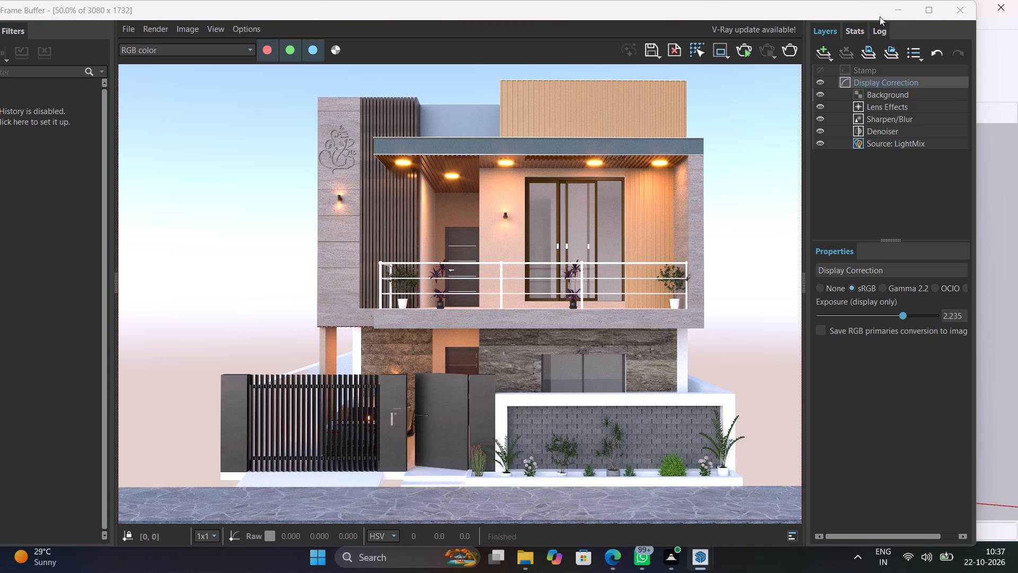
left_click(890, 11)
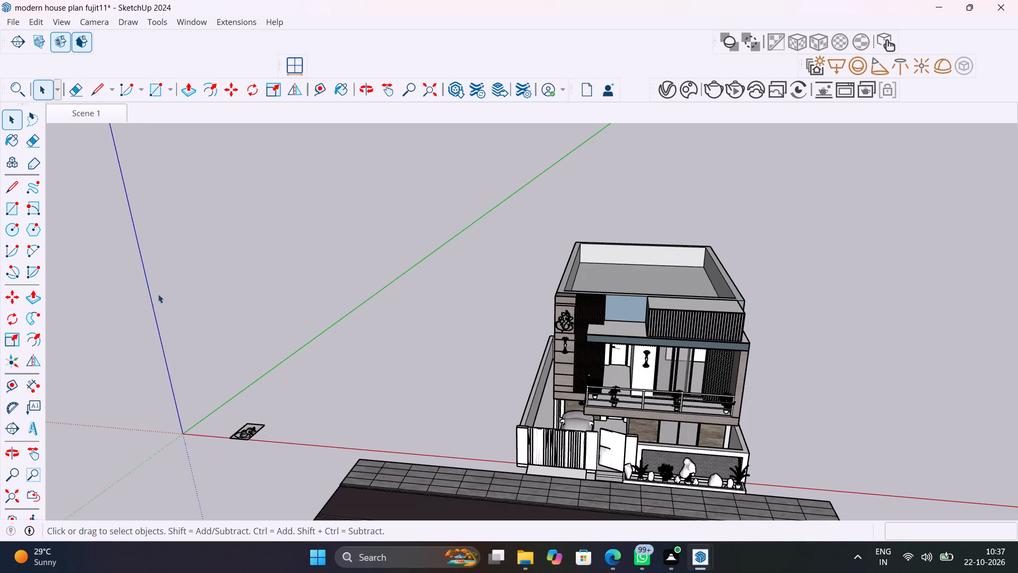
Open the V-Ray Asset Editor's render settings and examine the quality, camera exposure and render output parameters.
left_click(674, 94)
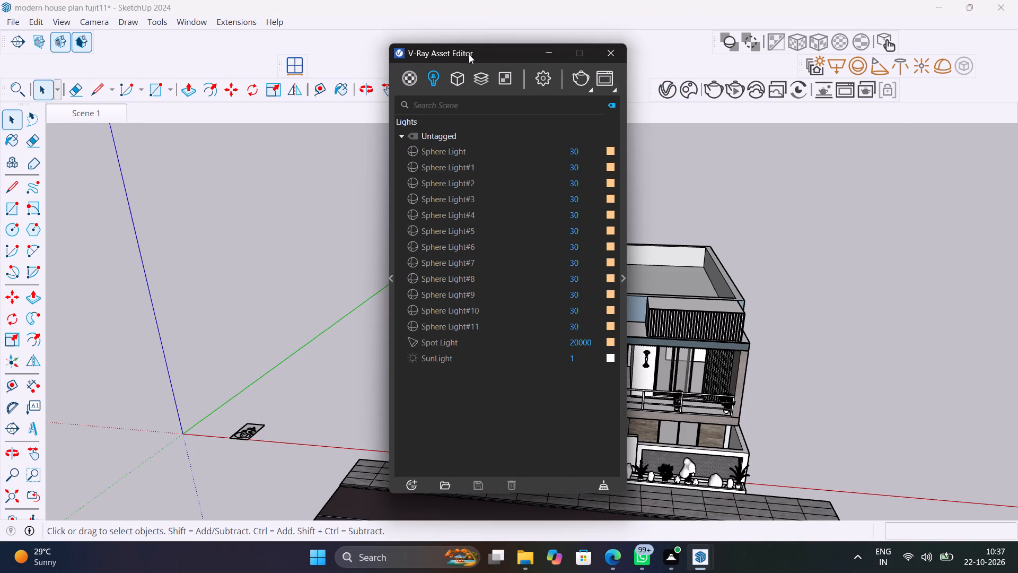
left_click_drag(469, 54, 270, 77)
left_click(344, 101)
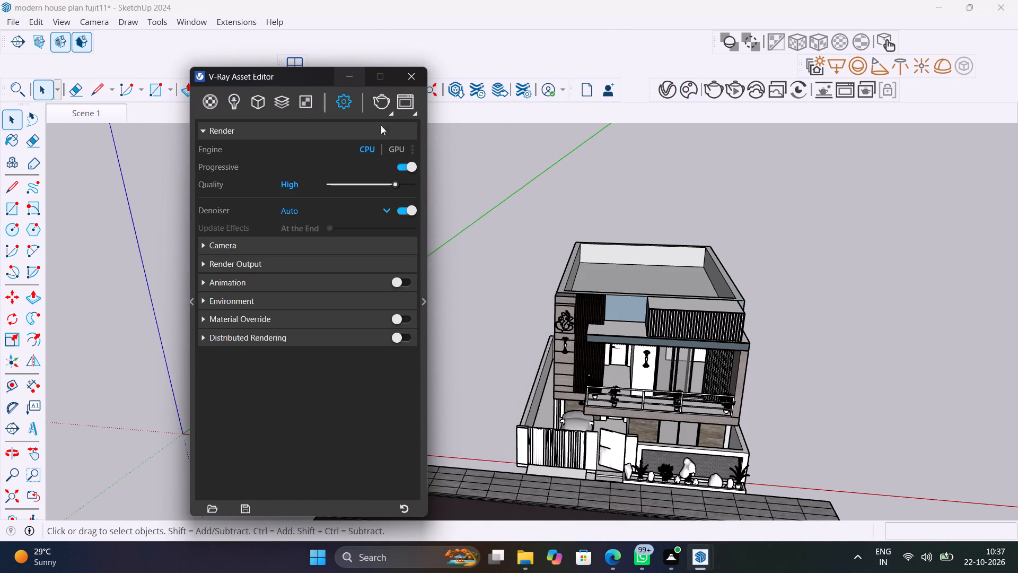
left_click(423, 287)
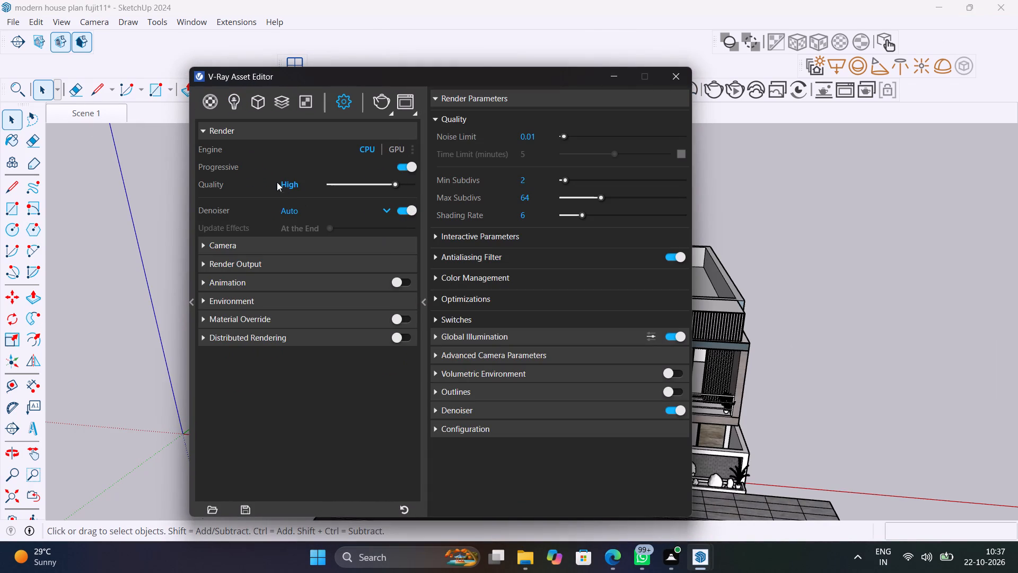
left_click(258, 247)
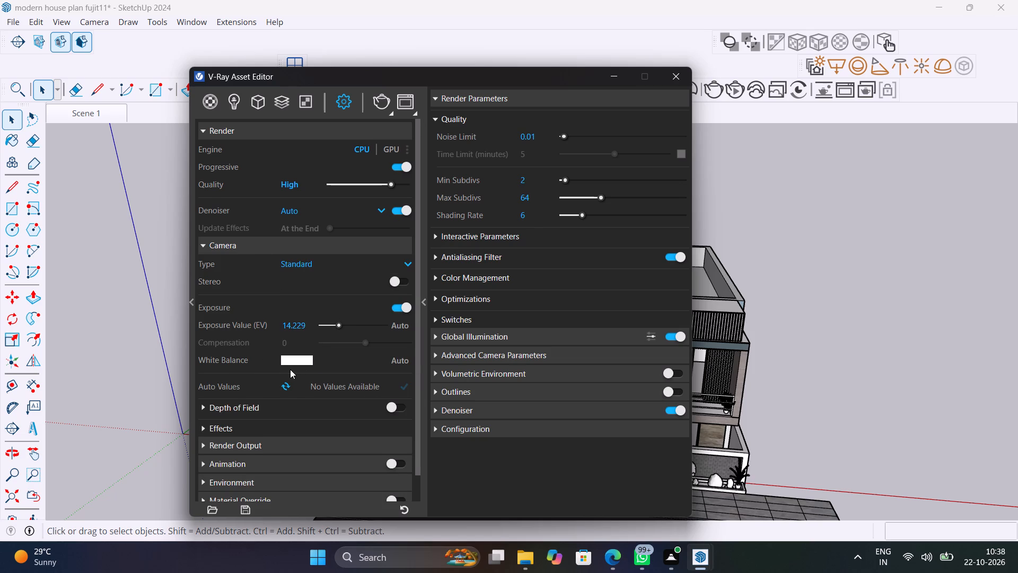
scroll(290, 369, "down", 4)
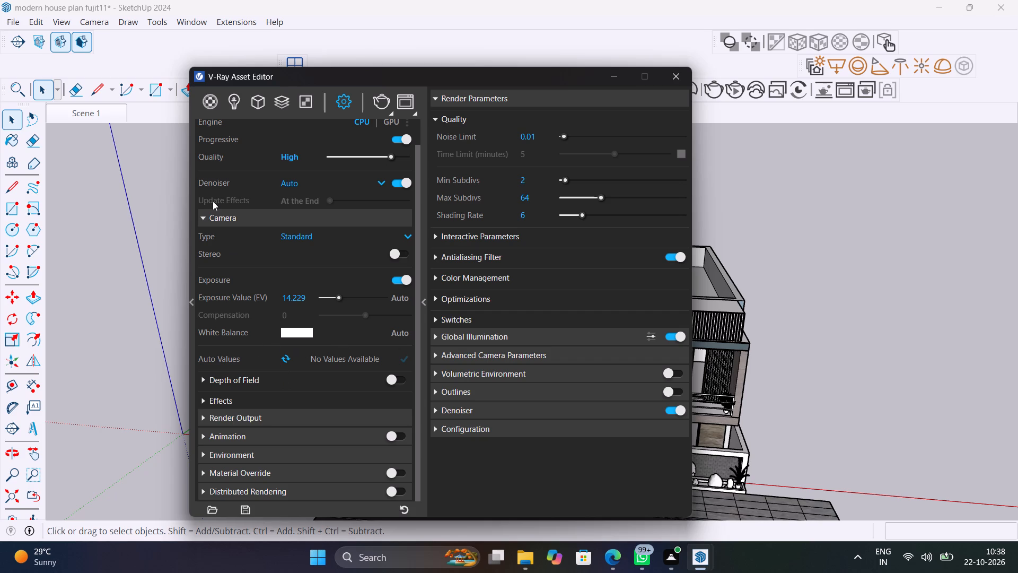
scroll(212, 201, "up", 2)
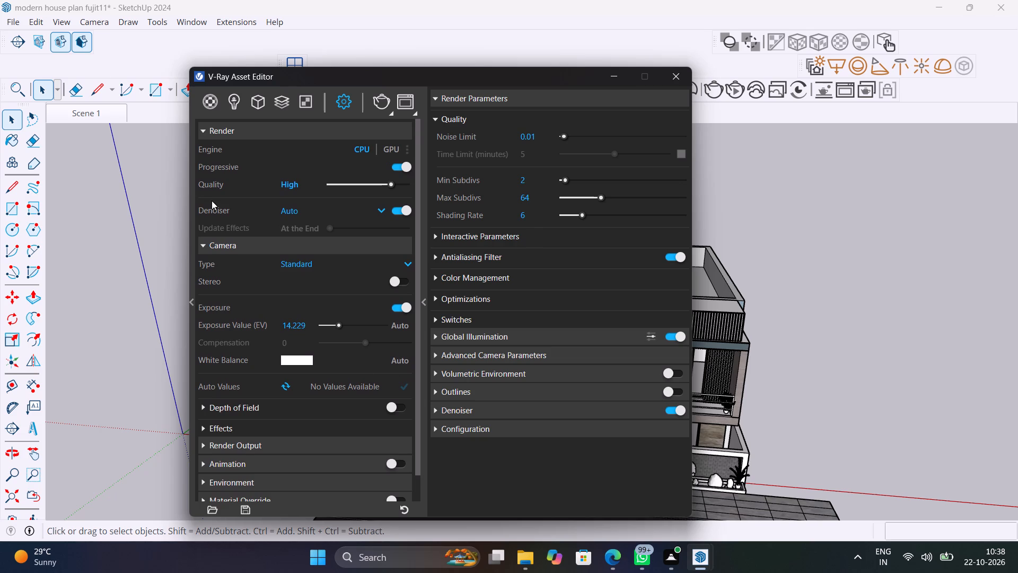
left_click(222, 134)
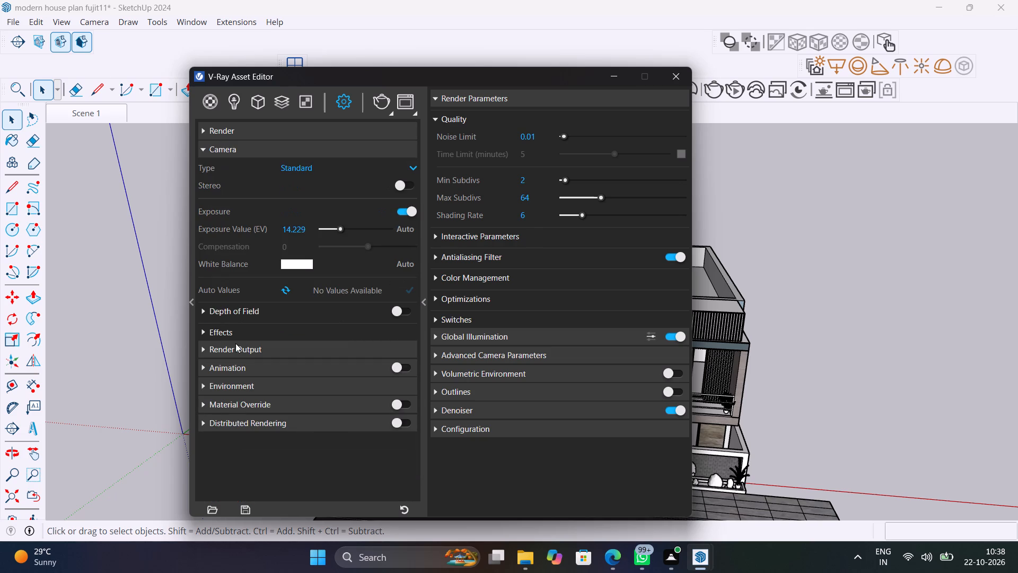
left_click(235, 343)
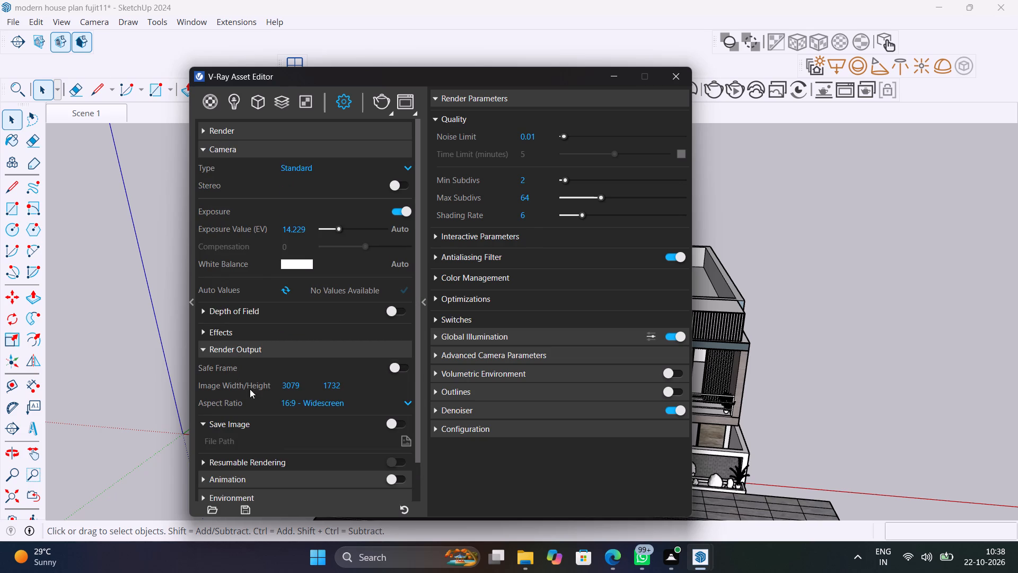
scroll(274, 225, "up", 1)
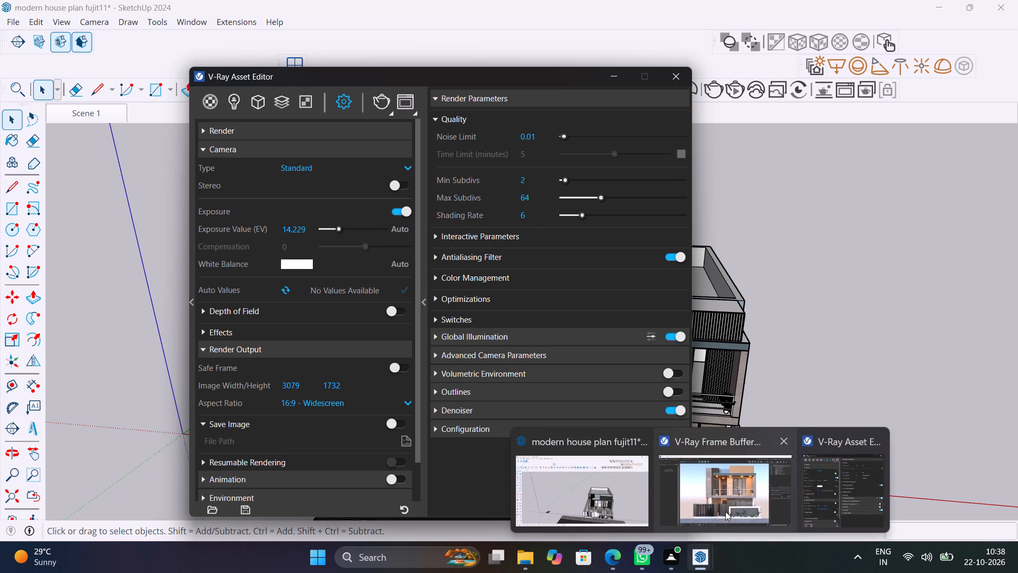
Bring back the frame buffer, move the Asset Editor clear of it, and reposition the frame buffer near the top of the screen.
left_click(725, 511)
left_click_drag(520, 24, 520, 23)
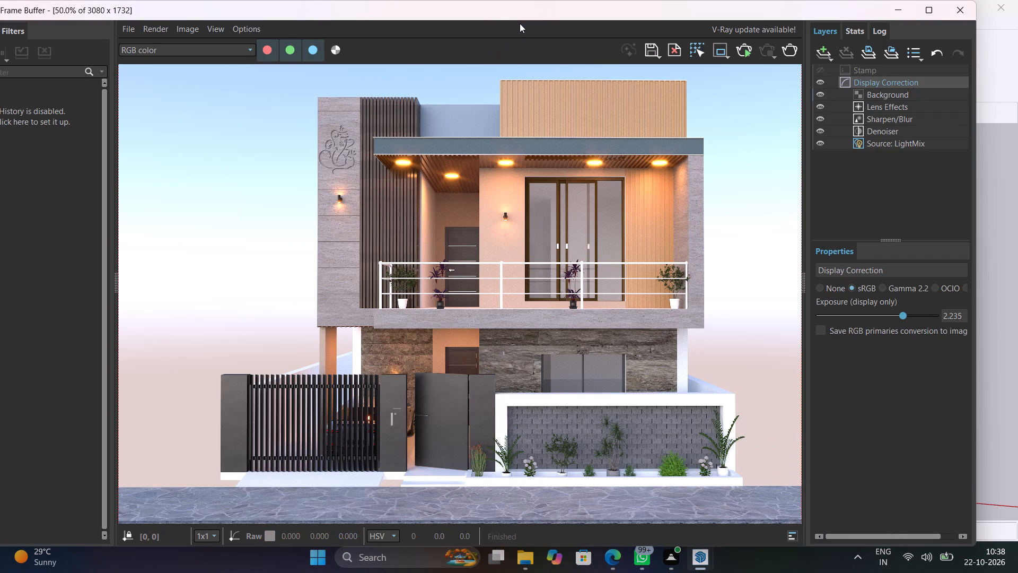
left_click_drag(520, 23, 435, 53)
left_click_drag(501, 11, 422, 213)
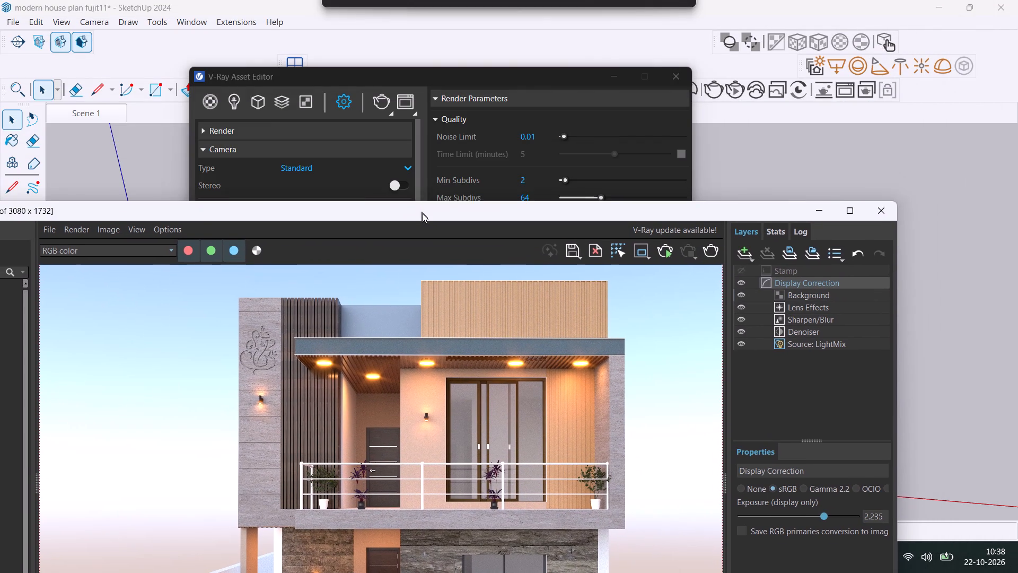
left_click_drag(422, 213, 422, 214)
left_click_drag(433, 73, 751, 117)
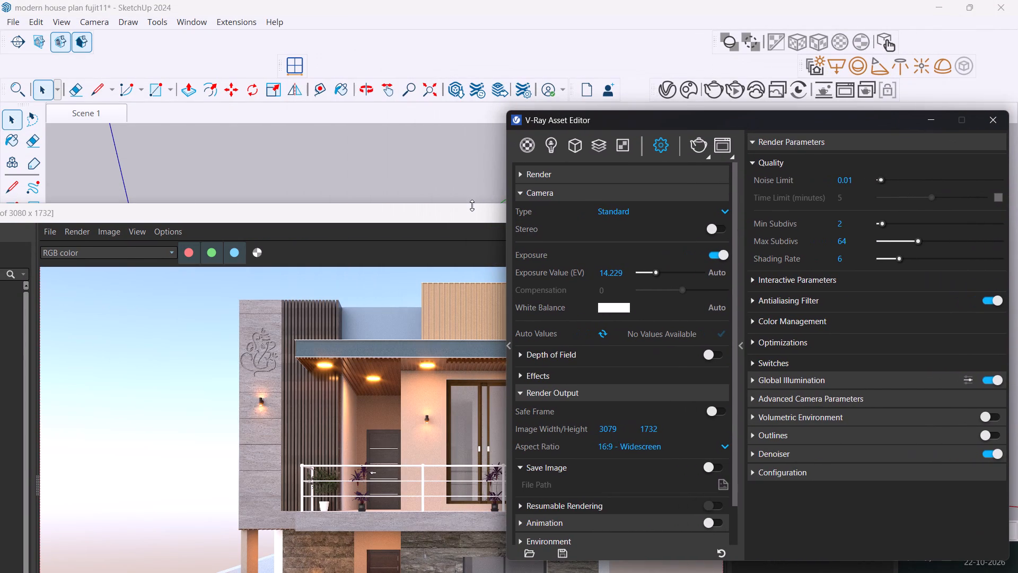
left_click_drag(472, 211, 439, 81)
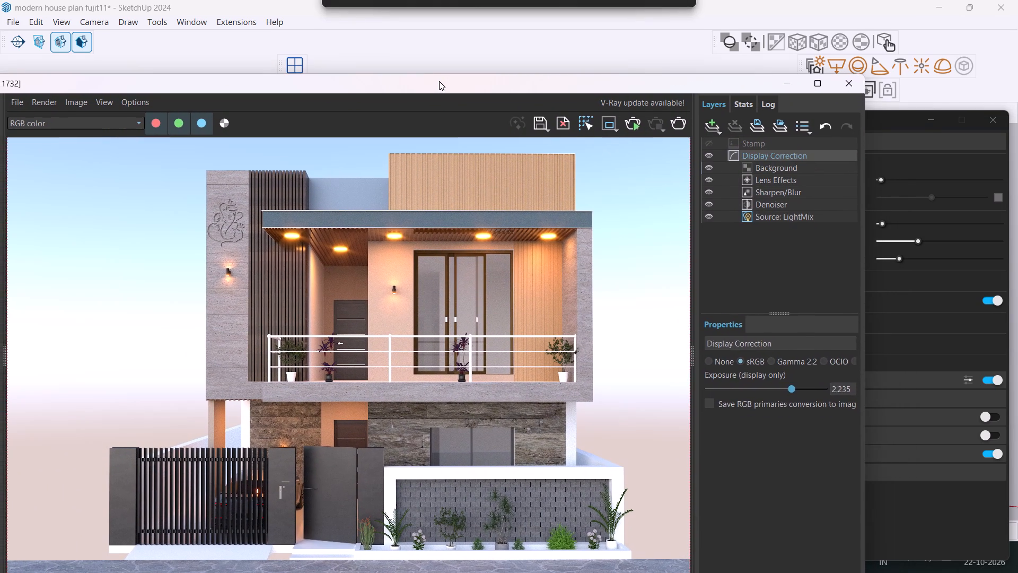
left_click_drag(439, 81, 431, 22)
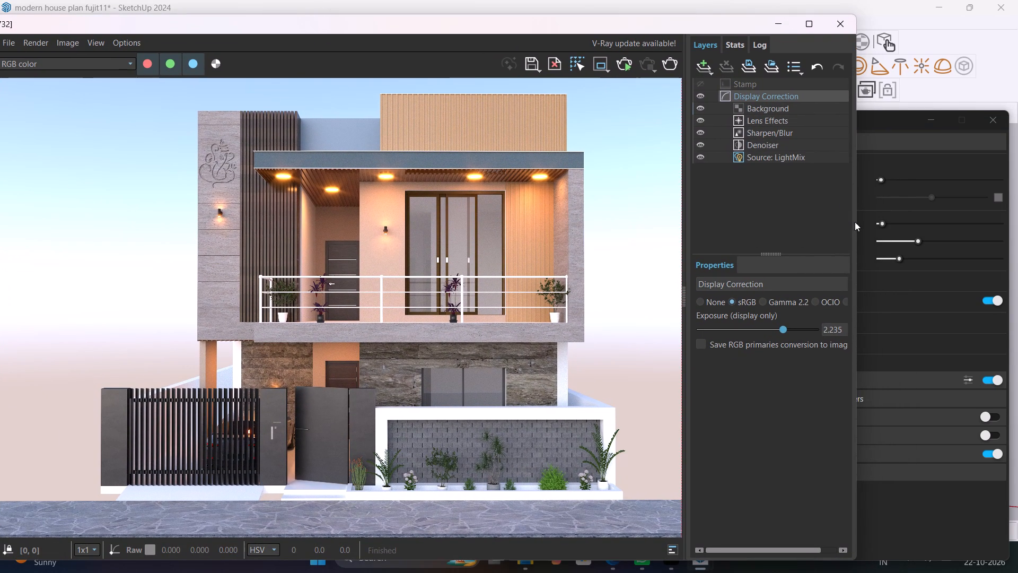
Narrow the frame buffer, place the Asset Editor beside the rendered image, and try to narrow the Asset Editor.
left_click_drag(857, 242, 624, 242)
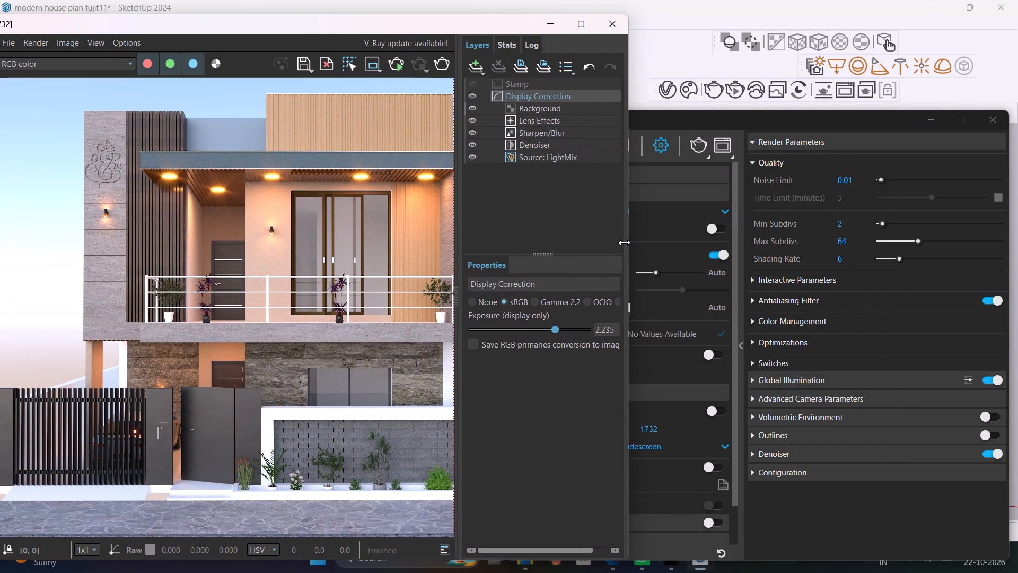
left_click_drag(624, 242, 602, 243)
left_click_drag(766, 108, 798, 103)
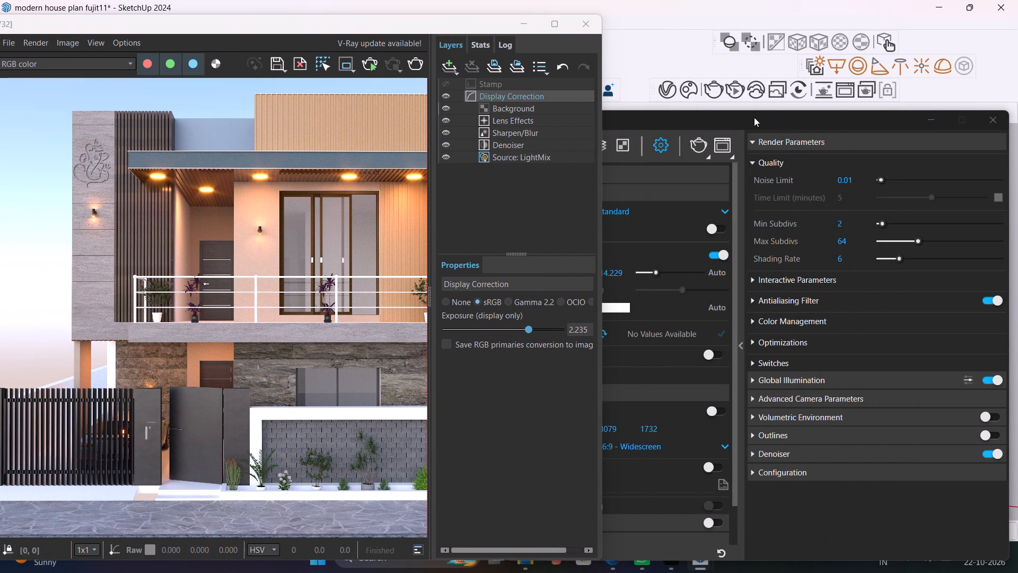
left_click_drag(734, 108, 747, 112)
left_click(748, 114)
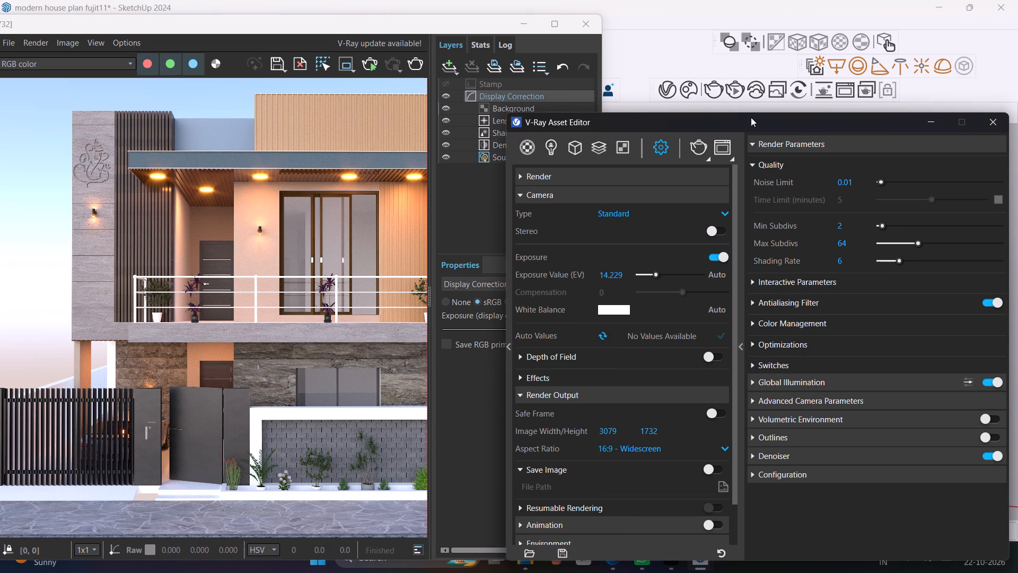
left_click_drag(751, 117, 729, 75)
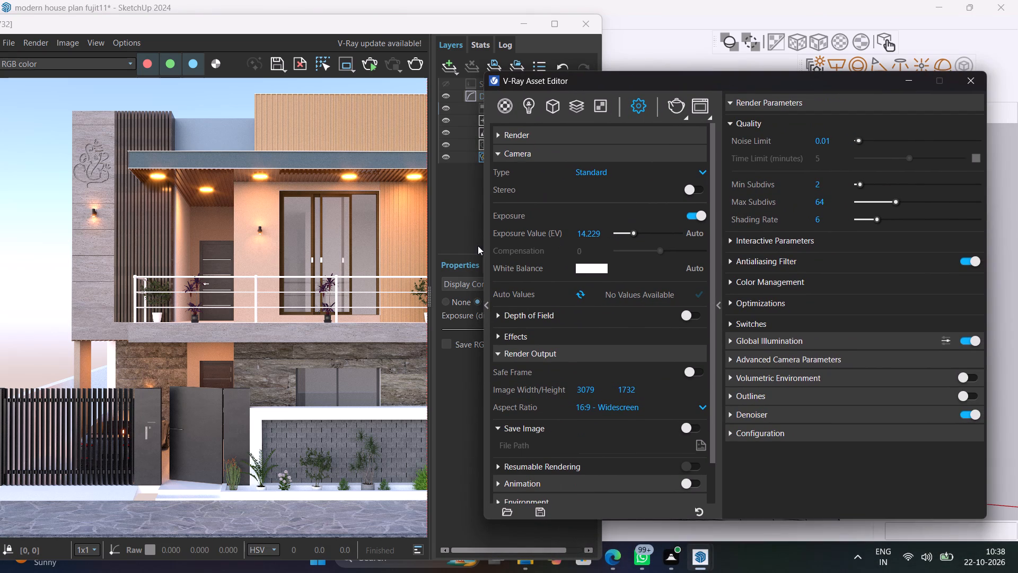
left_click_drag(482, 244, 566, 237)
left_click_drag(482, 213, 583, 213)
Collapse the Asset Editor's extra render parameters and place it beside the frame buffer, with the whole rendered house in view.
left_click(719, 307)
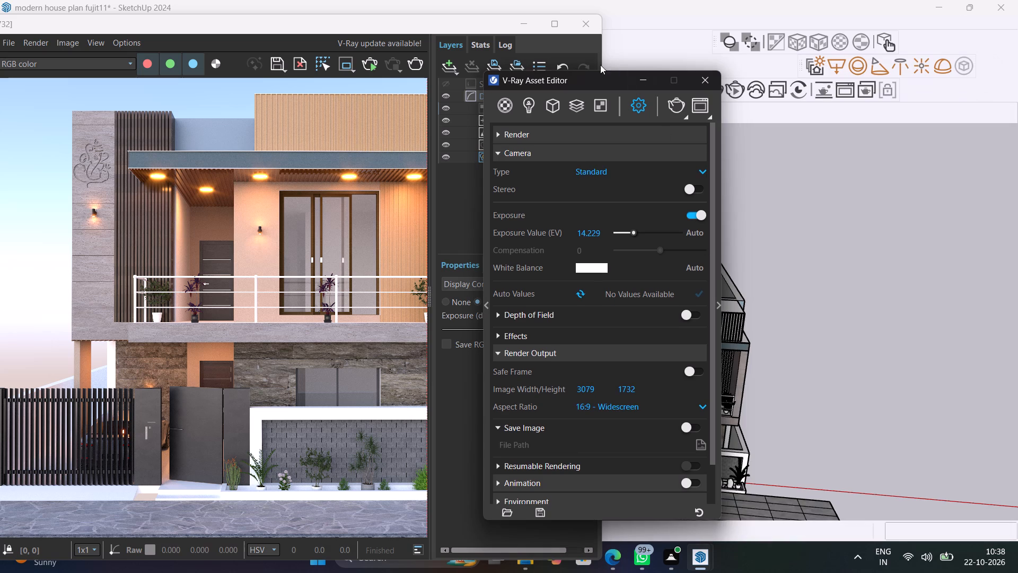
left_click_drag(599, 79, 802, 48)
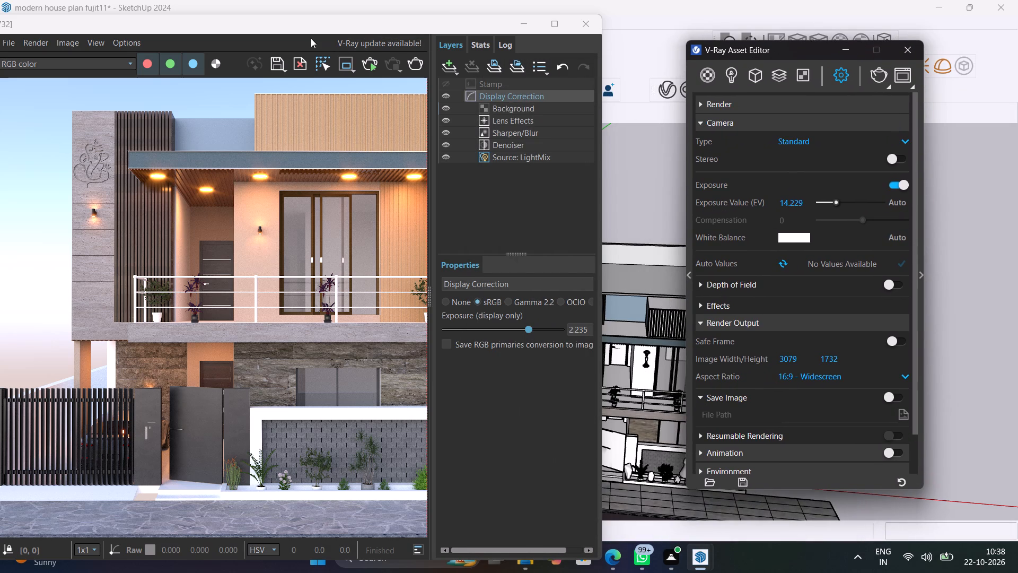
left_click_drag(311, 38, 380, 42)
left_click_drag(354, 22, 446, 25)
scroll(446, 248, "down", 1)
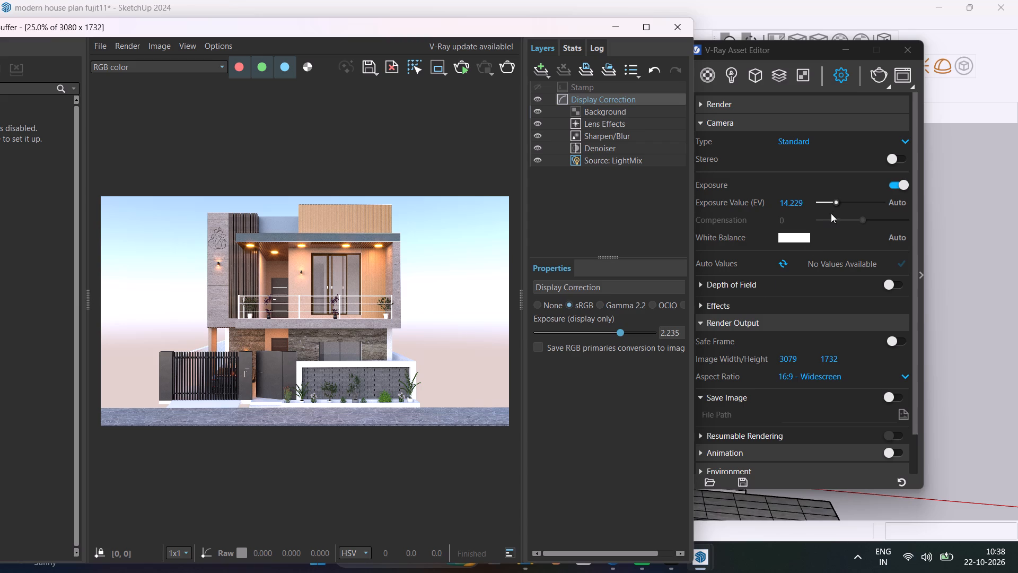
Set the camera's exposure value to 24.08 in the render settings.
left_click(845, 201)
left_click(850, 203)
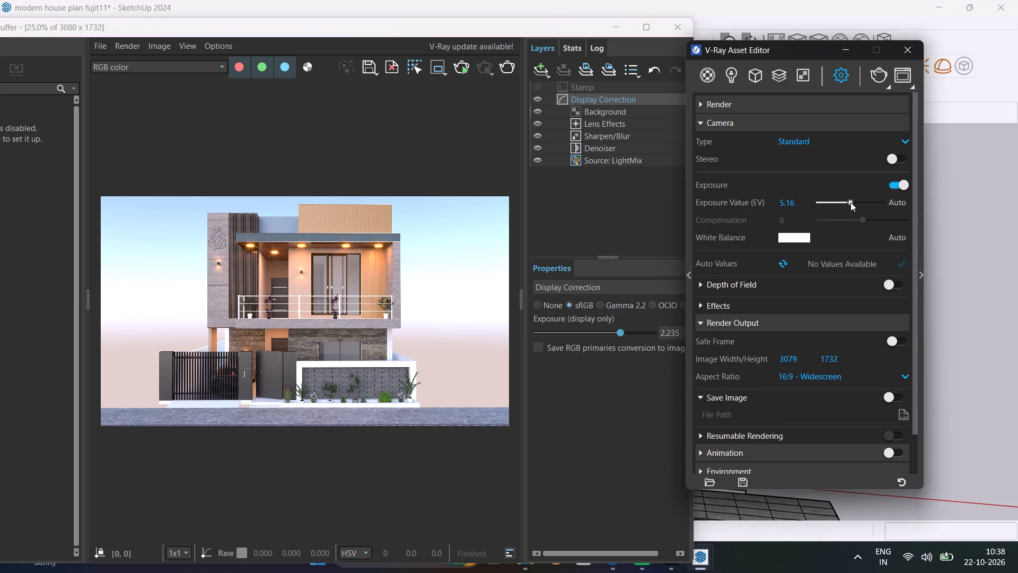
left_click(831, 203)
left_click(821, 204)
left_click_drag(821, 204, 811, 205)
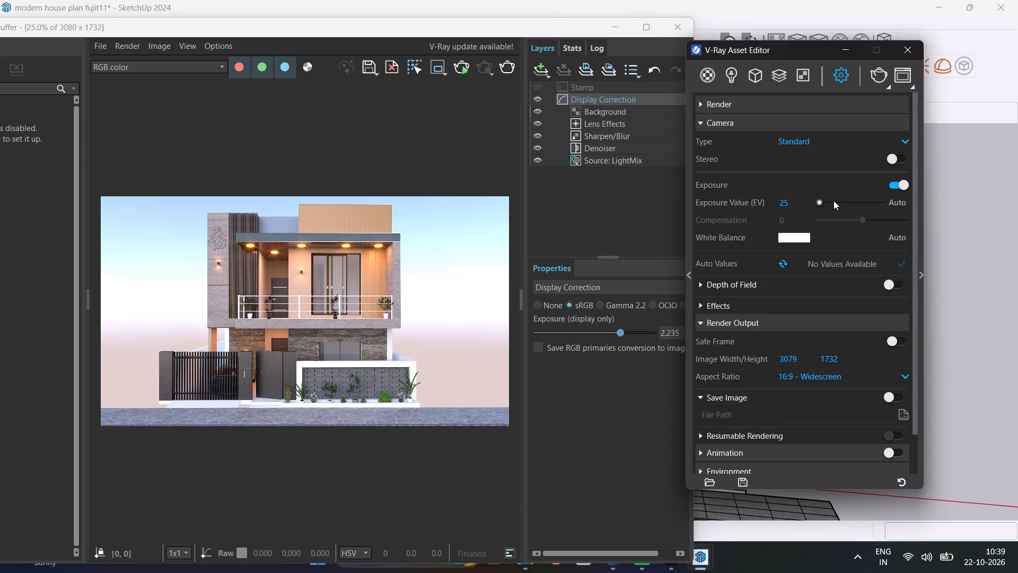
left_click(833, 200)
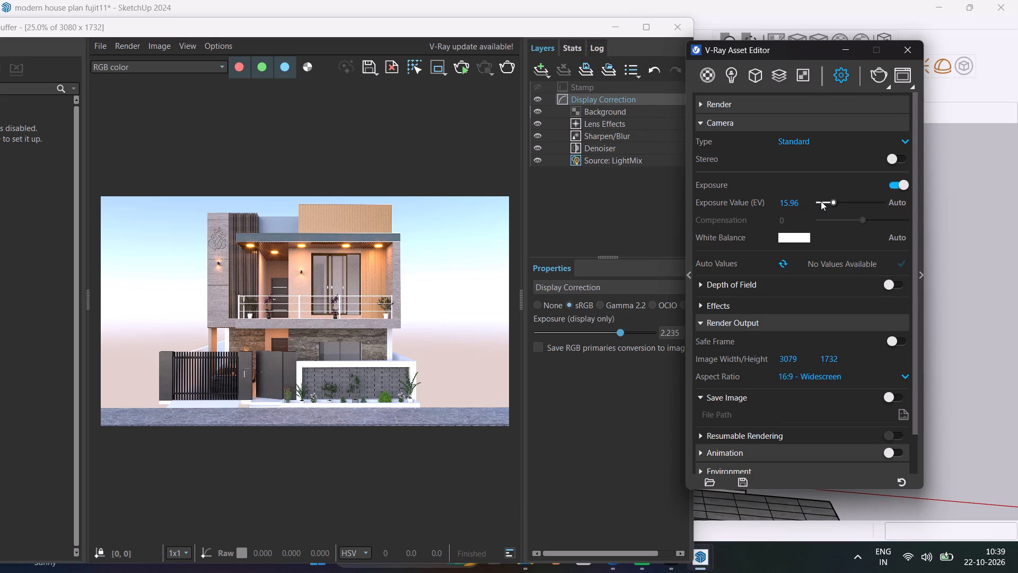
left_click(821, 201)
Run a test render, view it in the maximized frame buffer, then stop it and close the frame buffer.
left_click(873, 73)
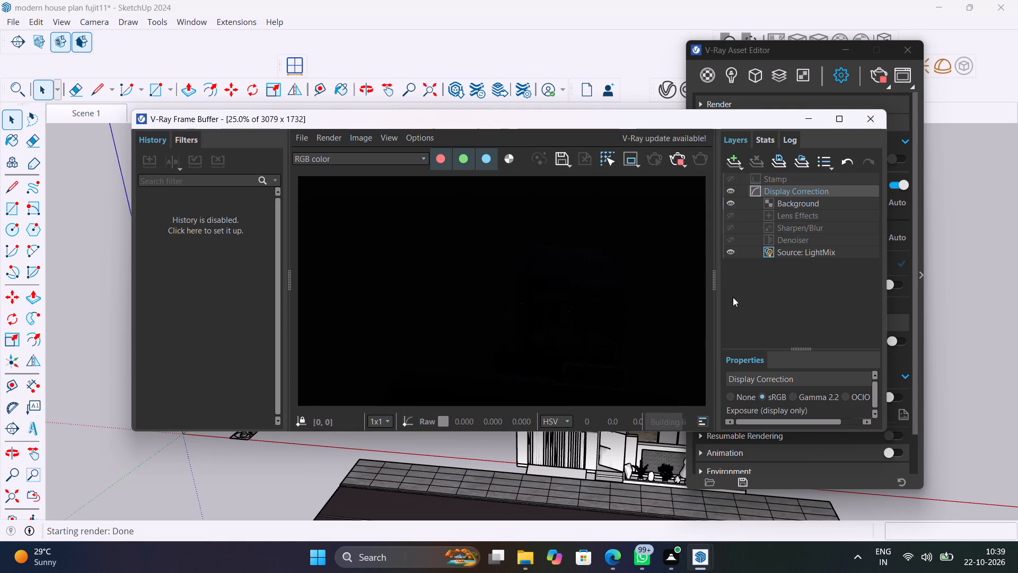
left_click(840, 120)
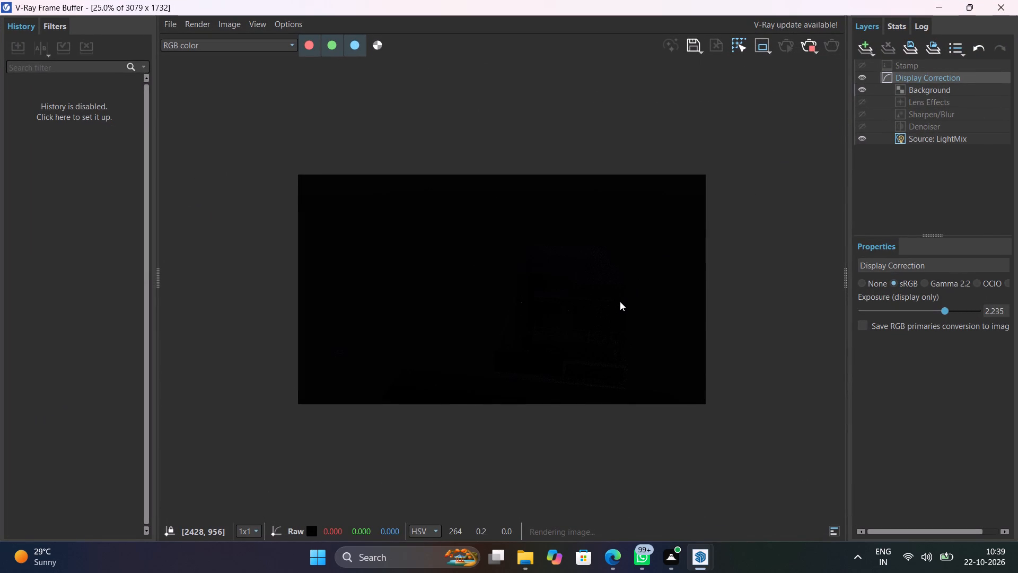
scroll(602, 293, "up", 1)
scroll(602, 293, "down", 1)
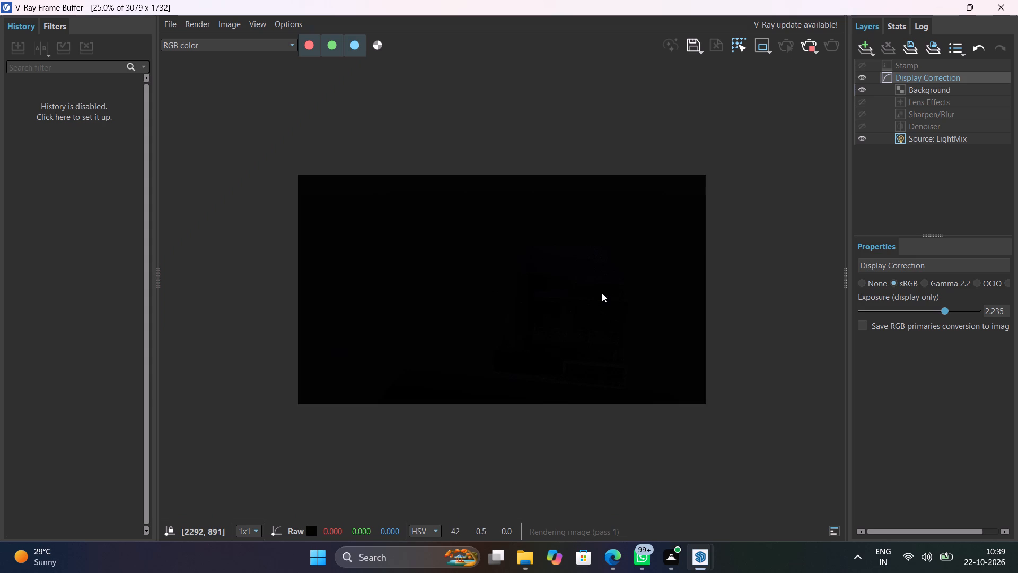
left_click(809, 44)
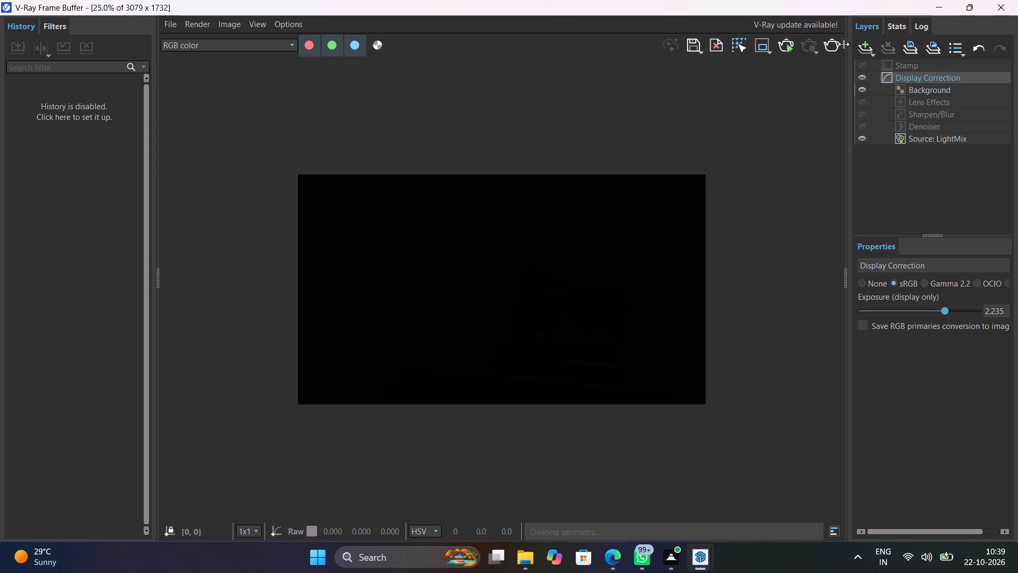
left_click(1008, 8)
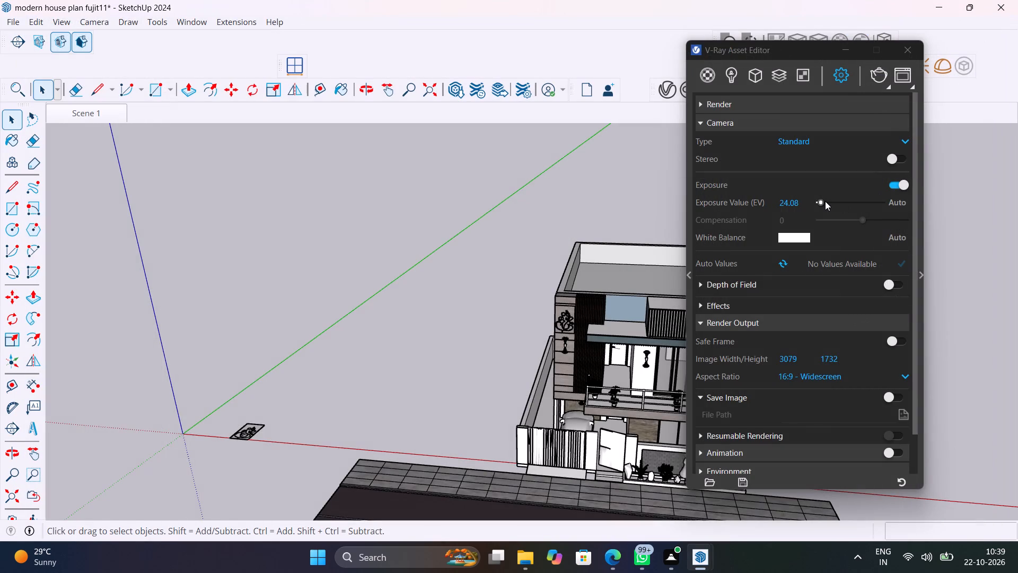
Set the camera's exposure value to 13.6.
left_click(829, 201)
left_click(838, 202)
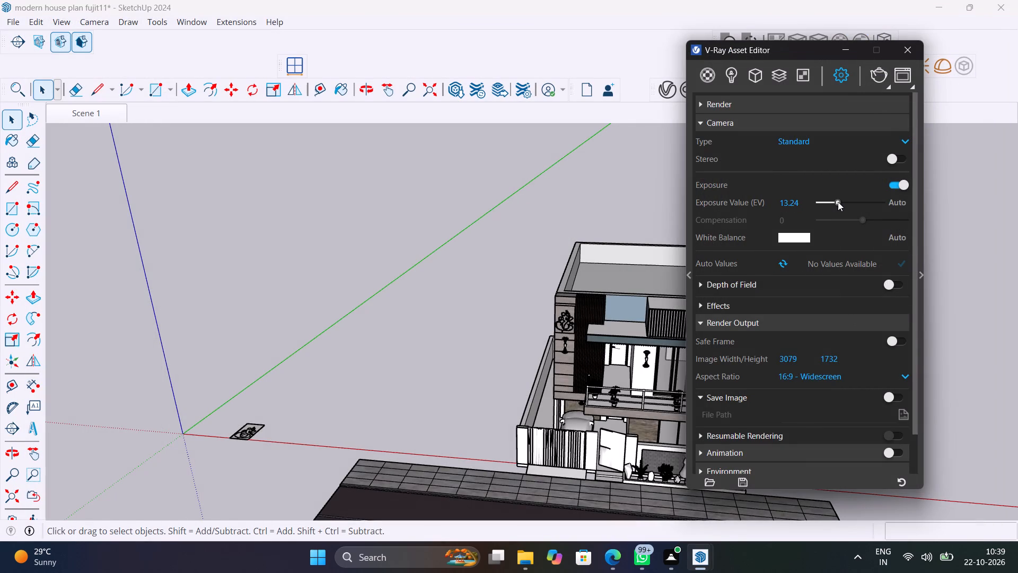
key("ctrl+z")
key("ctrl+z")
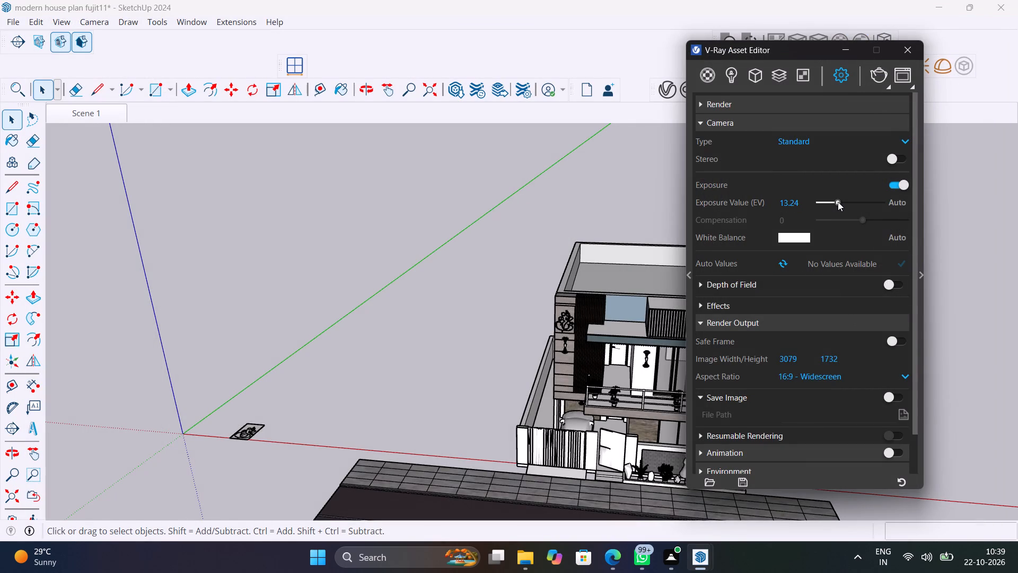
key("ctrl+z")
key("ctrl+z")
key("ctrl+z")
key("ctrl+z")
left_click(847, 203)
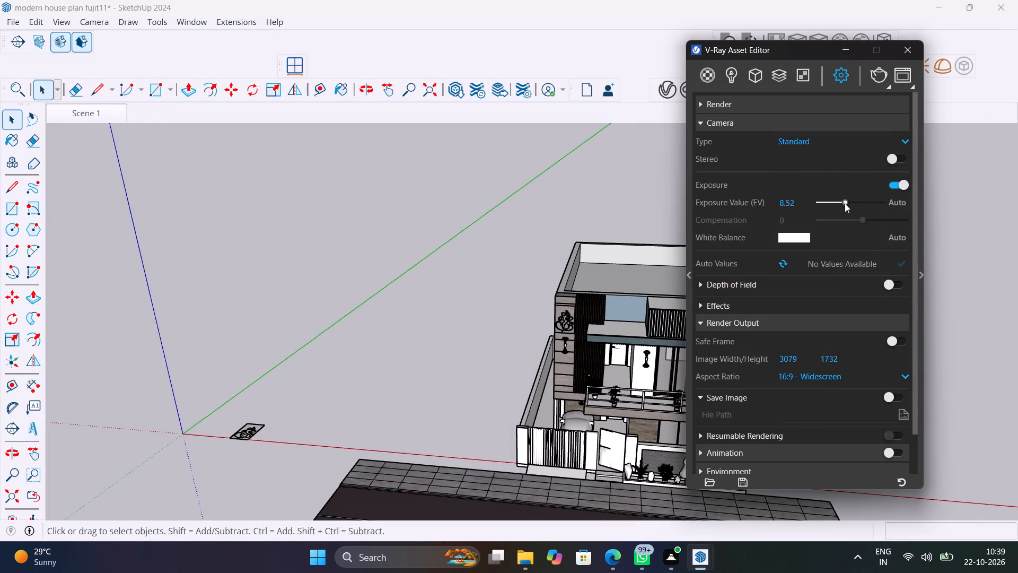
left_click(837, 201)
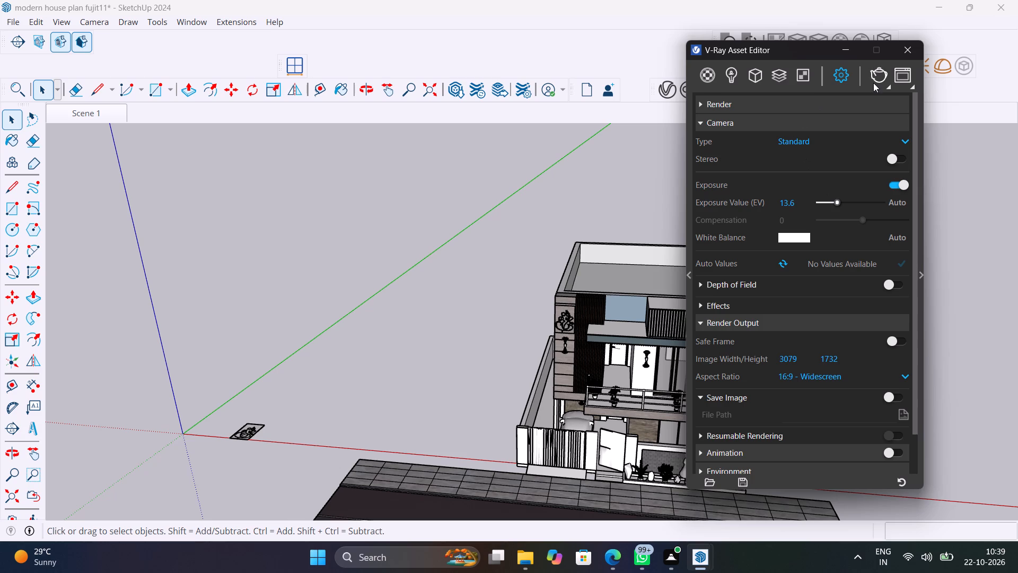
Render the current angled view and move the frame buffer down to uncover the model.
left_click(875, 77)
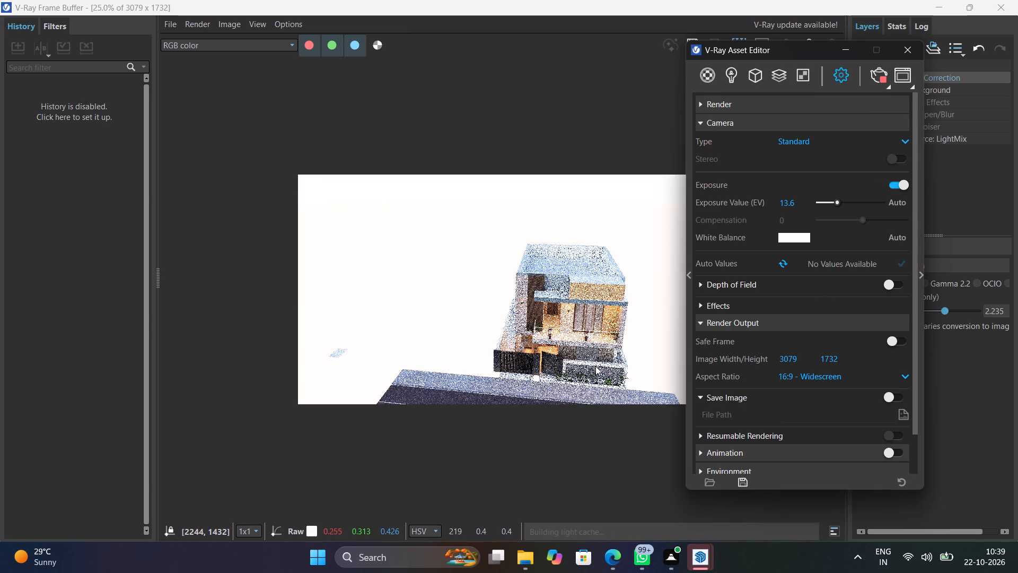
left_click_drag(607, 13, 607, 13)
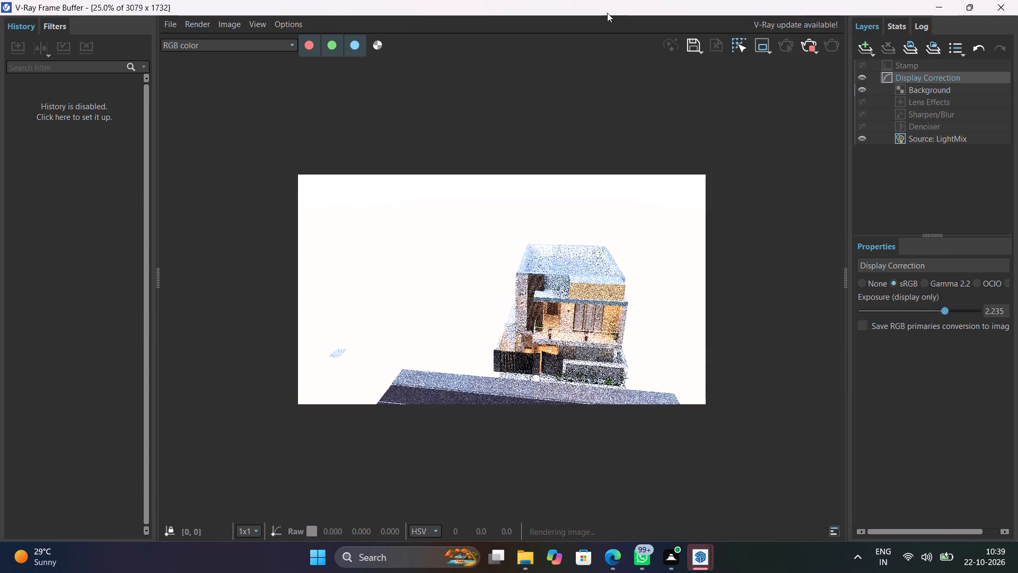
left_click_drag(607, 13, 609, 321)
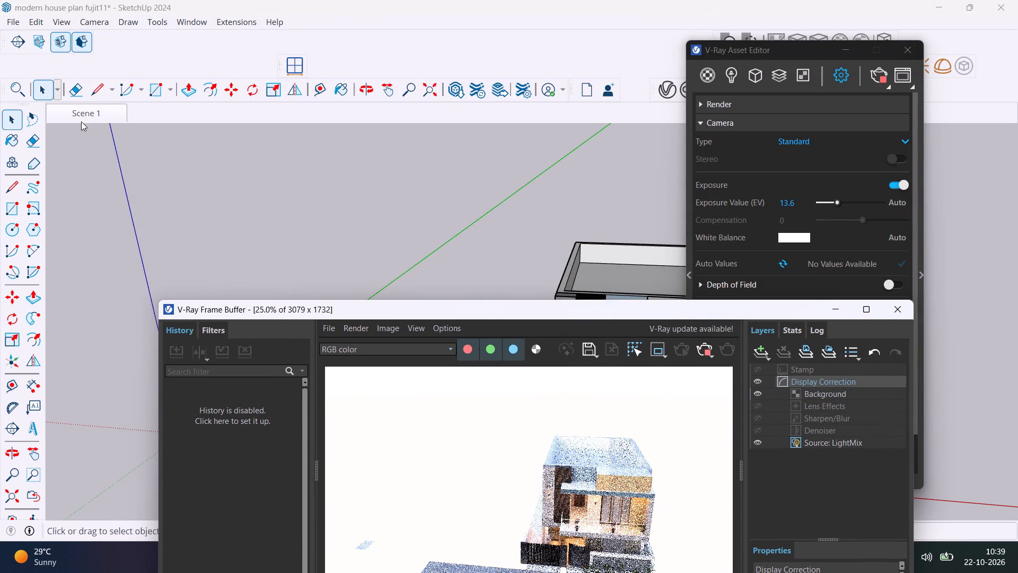
Switch the model to Scene 1, stop the running render, and start a new one from that view.
left_click(92, 116)
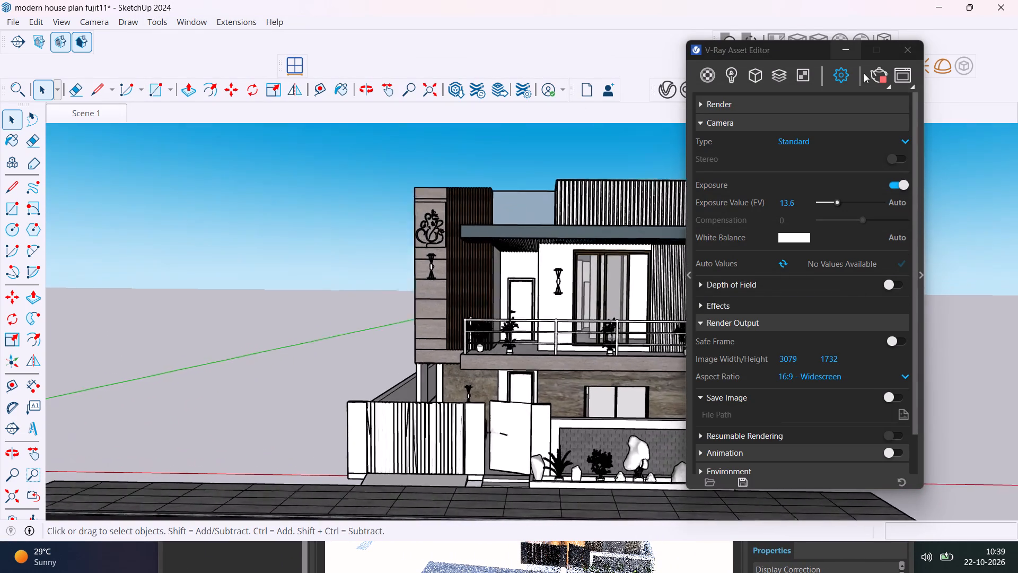
left_click(876, 74)
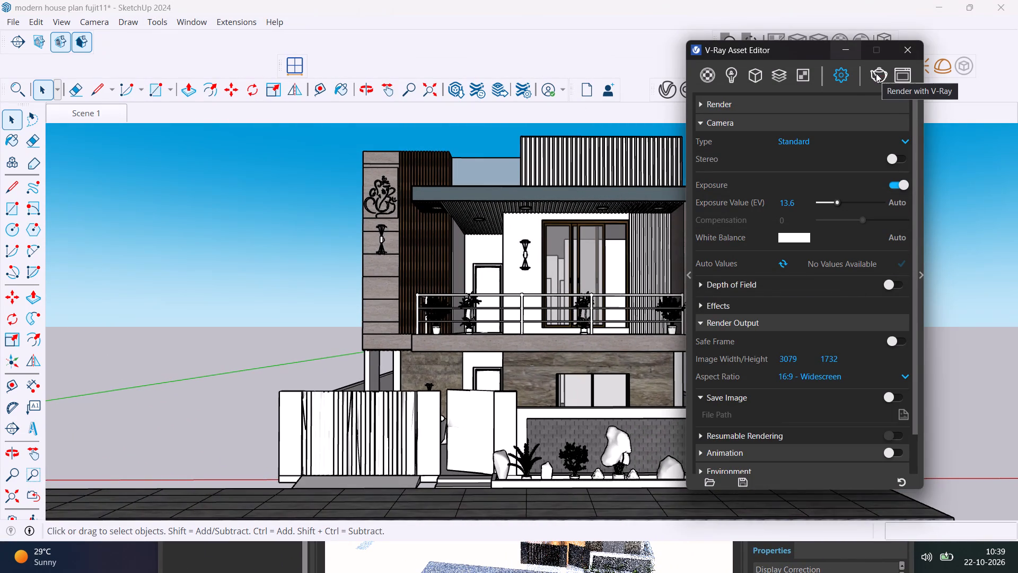
left_click(876, 73)
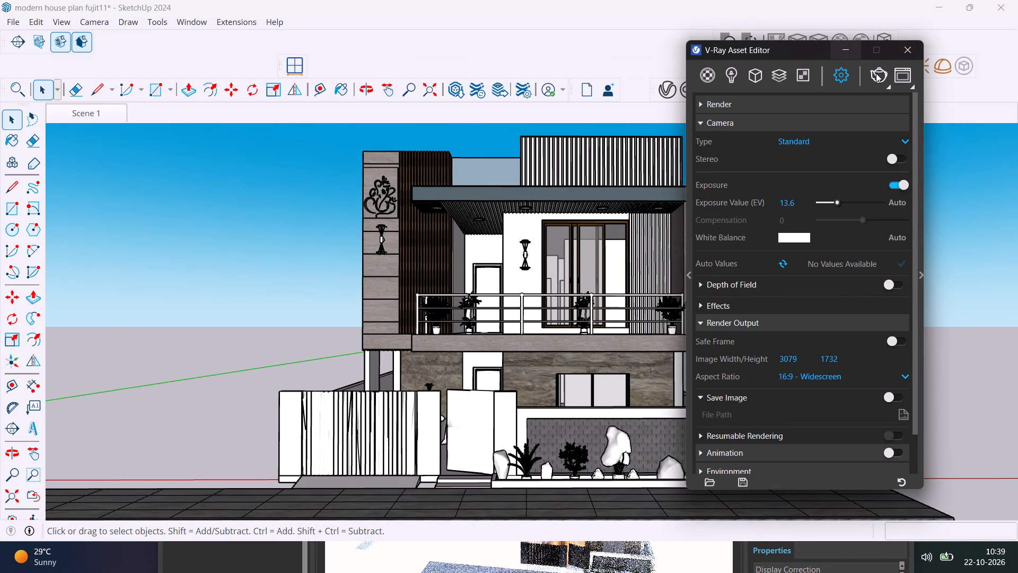
Move the frame buffer up over the model so the rendered image is fully on screen.
left_click_drag(524, 552, 491, 401)
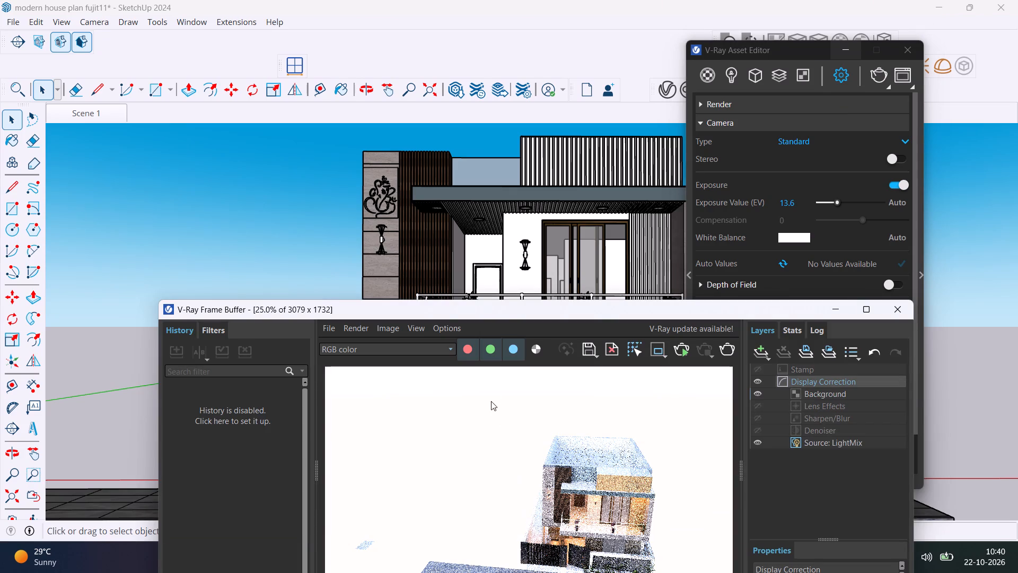
left_click_drag(491, 401, 491, 402)
left_click_drag(513, 311, 434, 195)
left_click_drag(434, 195, 387, 150)
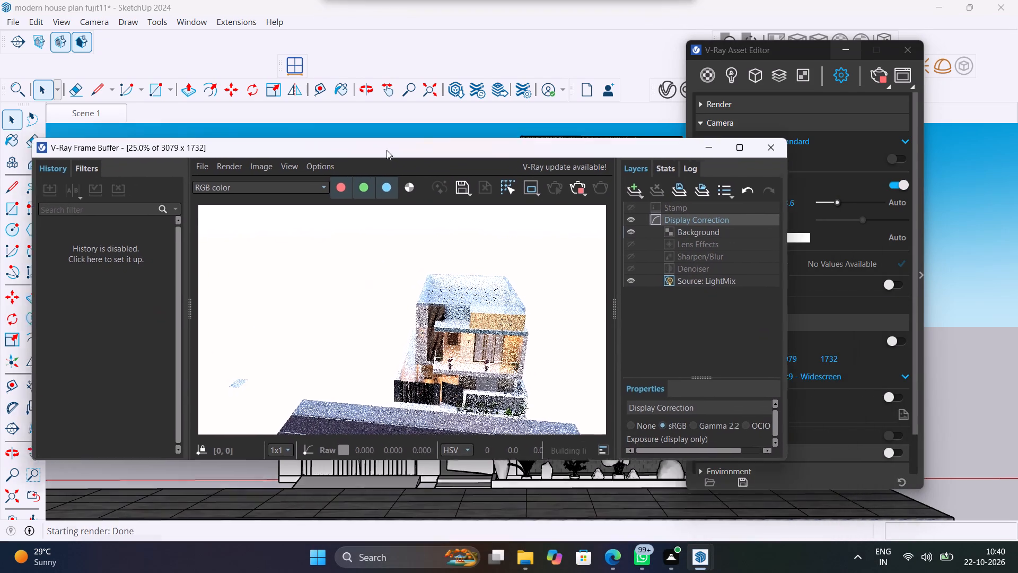
left_click_drag(387, 150, 368, 125)
Set the camera's exposure value to 19.36 and stop the running render.
left_click(828, 203)
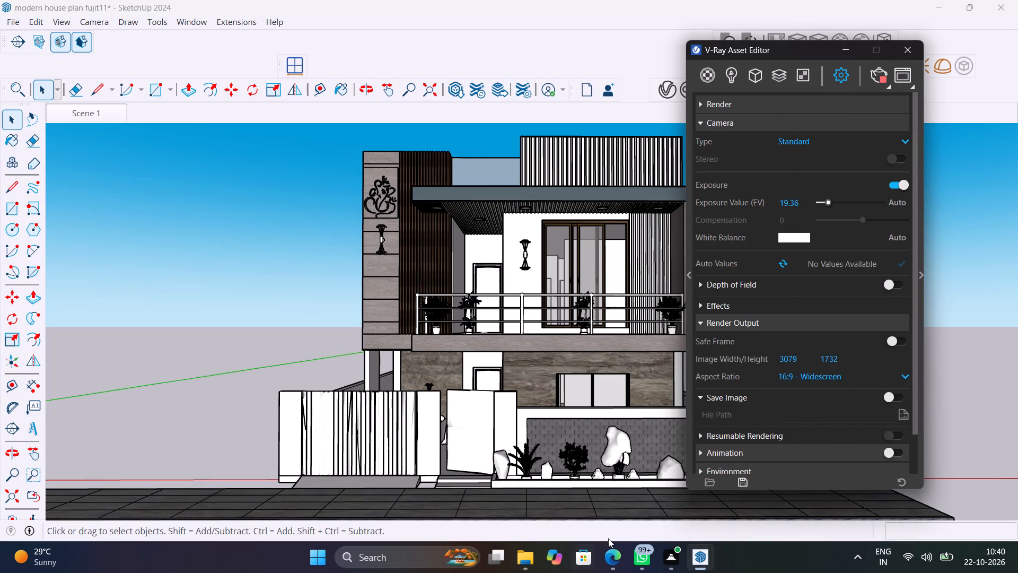
left_click(876, 75)
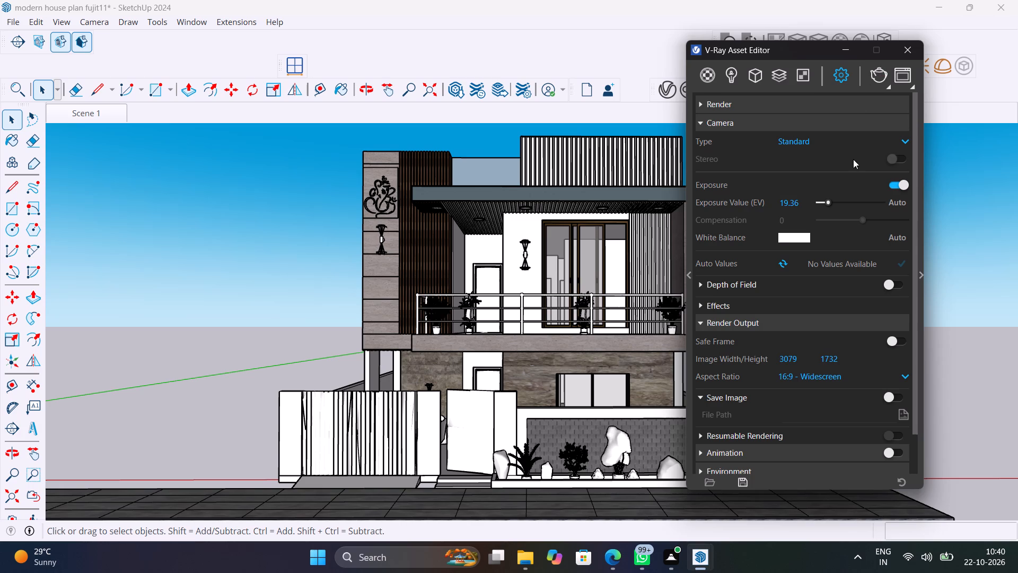
Bring the frame buffer back to the front and place it beside the Asset Editor.
left_click(801, 511)
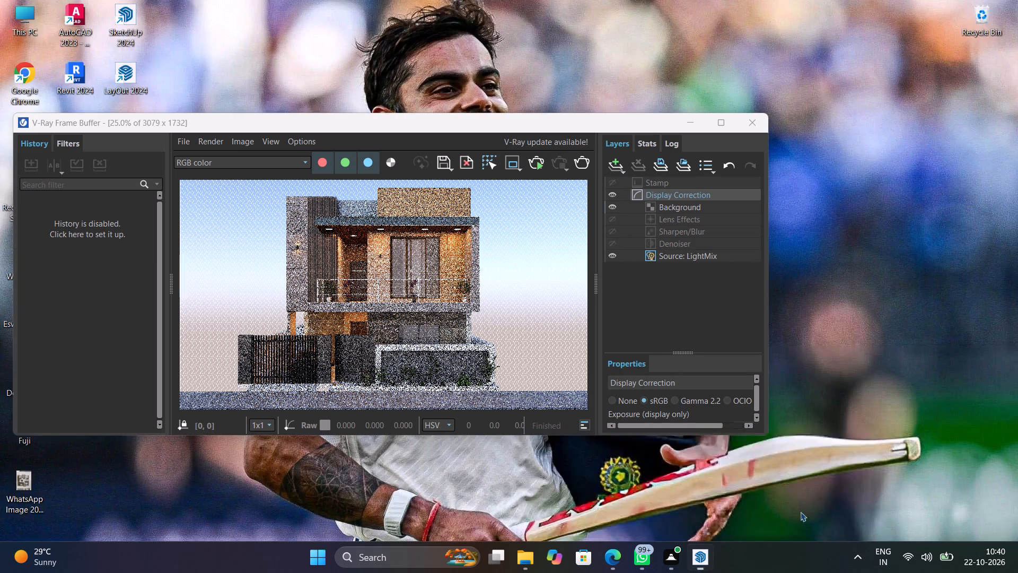
left_click_drag(523, 127, 501, 117)
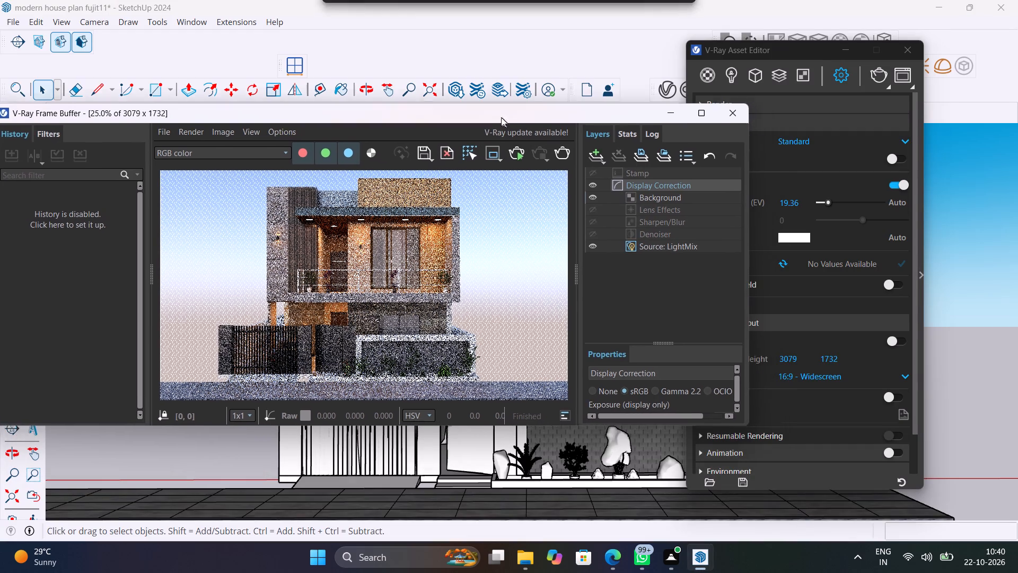
left_click_drag(501, 117, 388, 90)
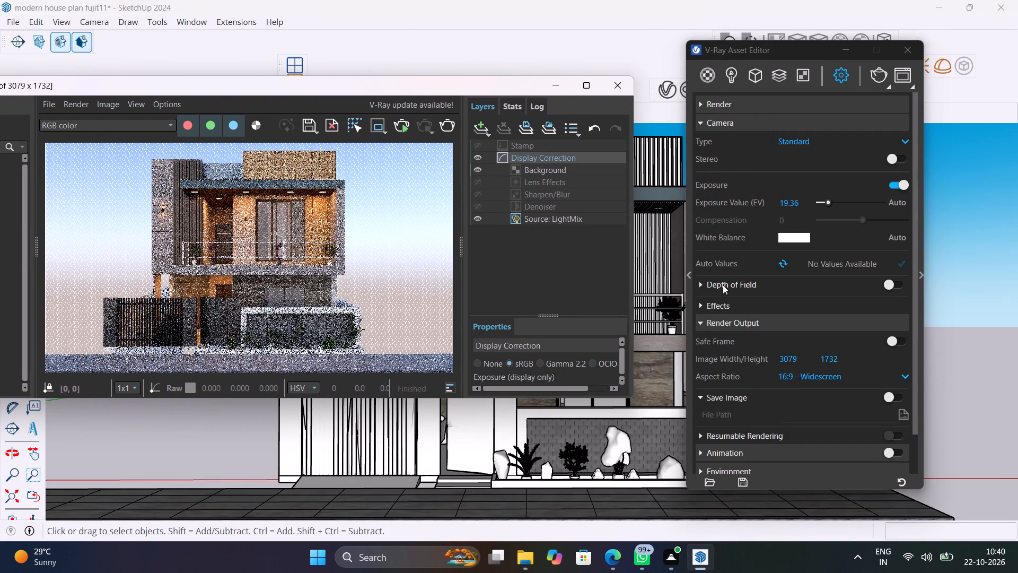
Maximize the frame buffer and examine the front elevation's partial render, including the balcony and wall lights, up close.
scroll(242, 267, "up", 1)
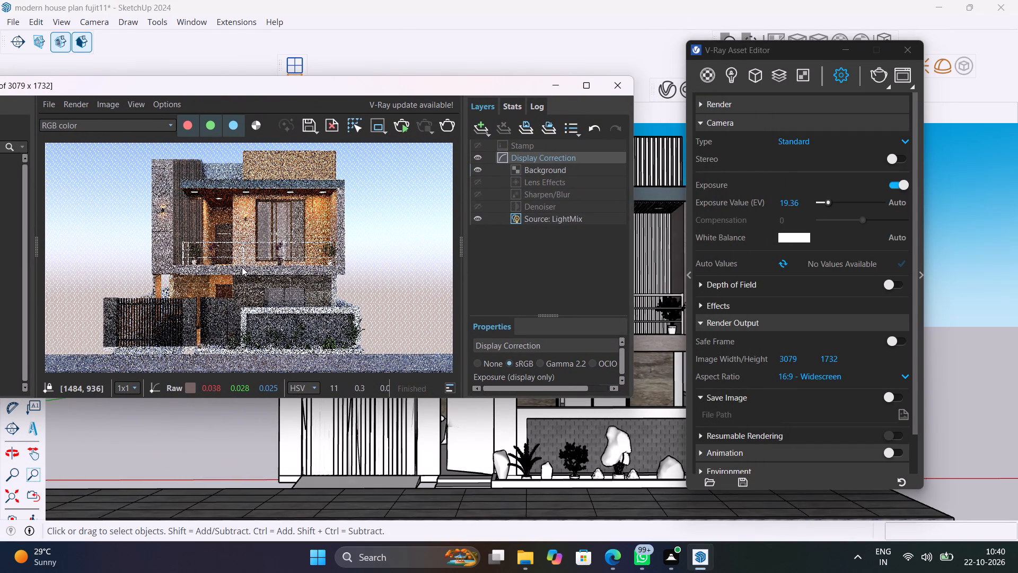
scroll(242, 267, "down", 1)
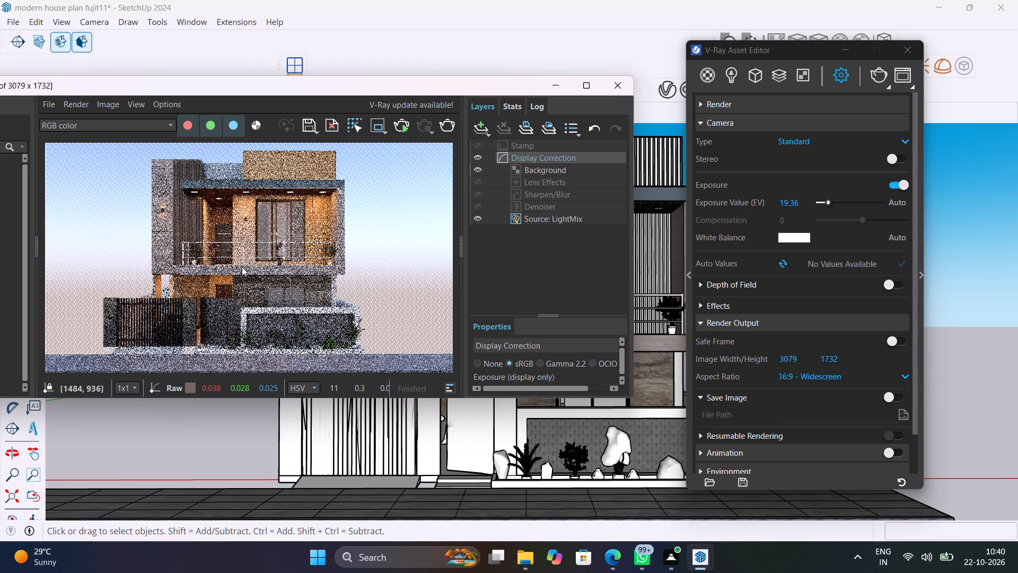
left_click(587, 85)
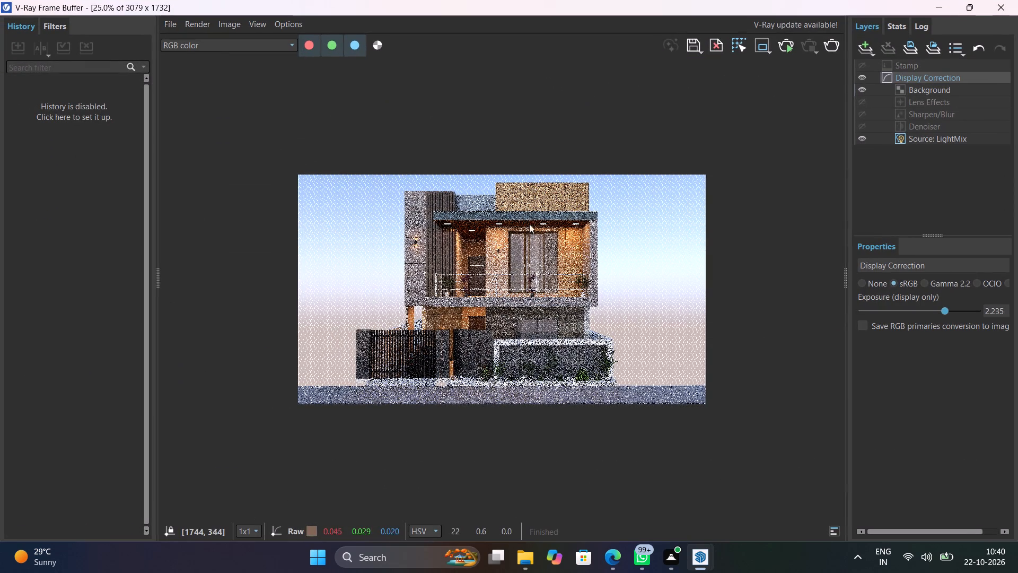
scroll(543, 245, "up", 1)
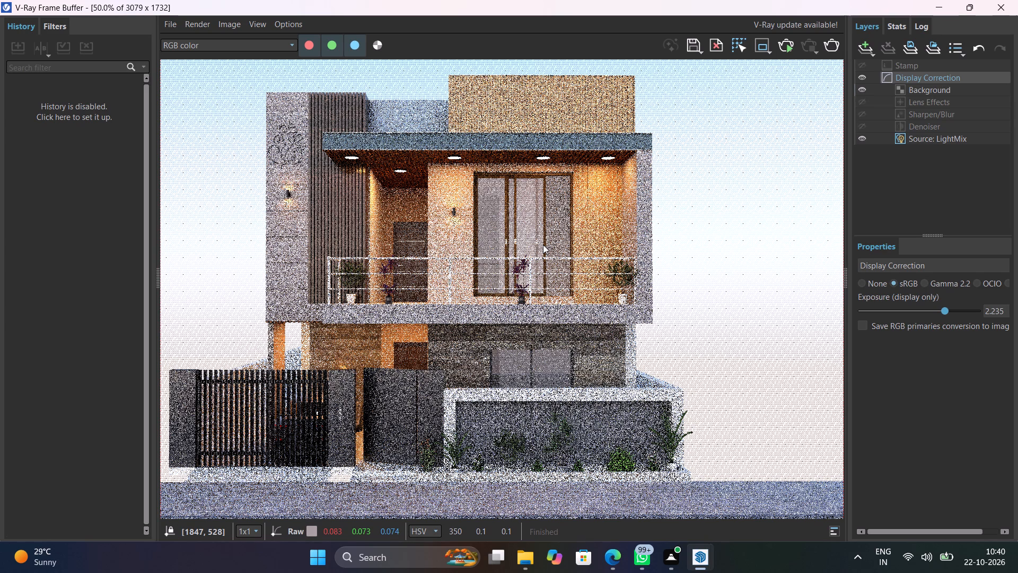
scroll(543, 245, "down", 1)
scroll(412, 218, "up", 2)
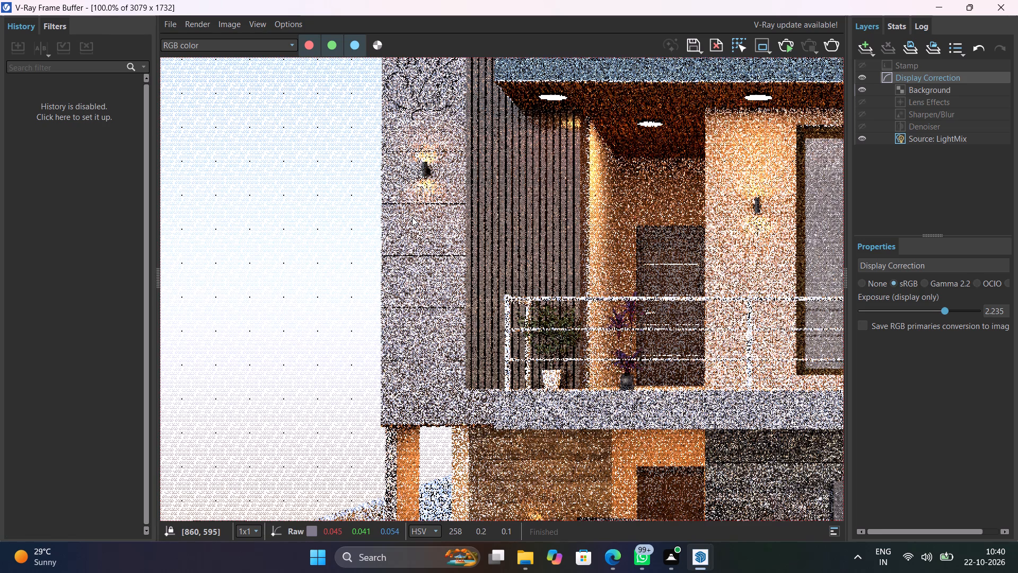
Start an interactive V-Ray render of the whole front elevation.
scroll(412, 218, "down", 1)
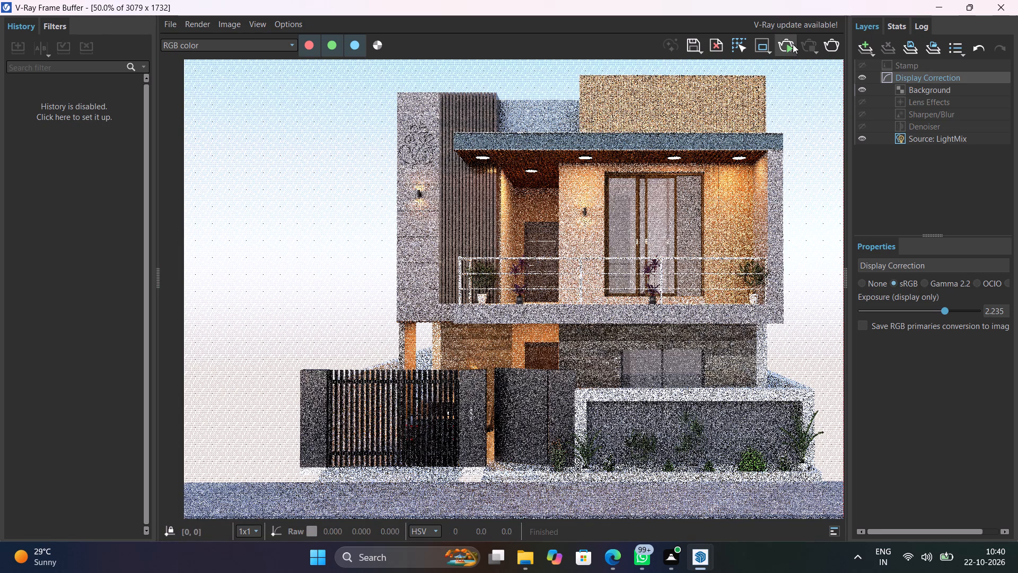
left_click(789, 46)
Close the V-Ray Asset Editor and the frame buffer to get back to the model view.
left_click(1008, 12)
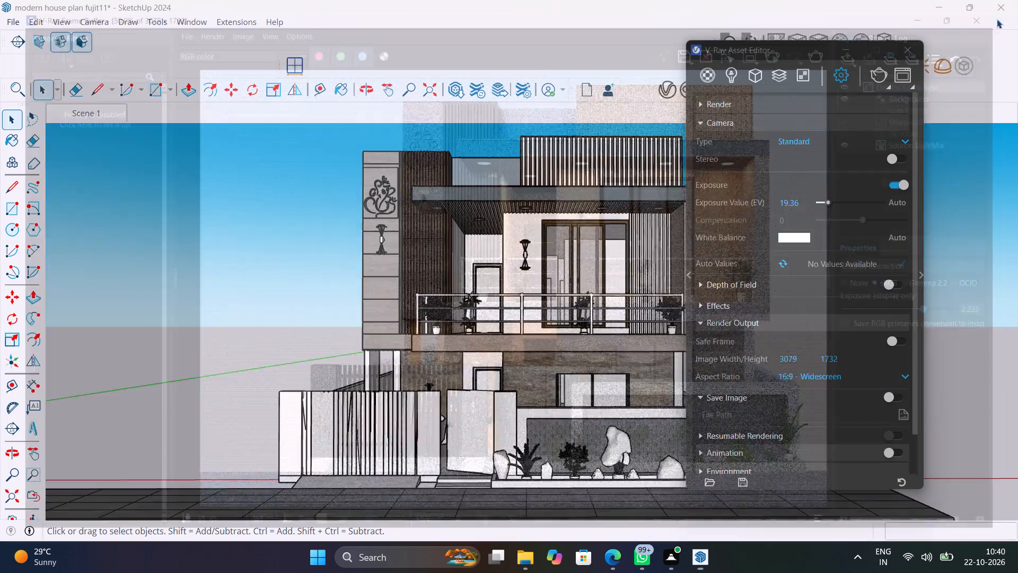
left_click(904, 49)
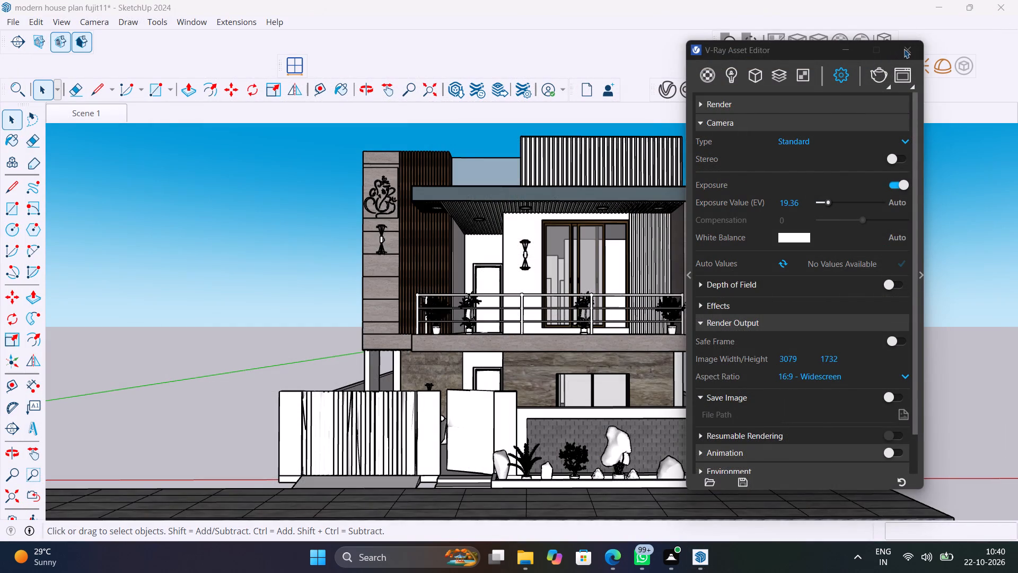
left_click(912, 49)
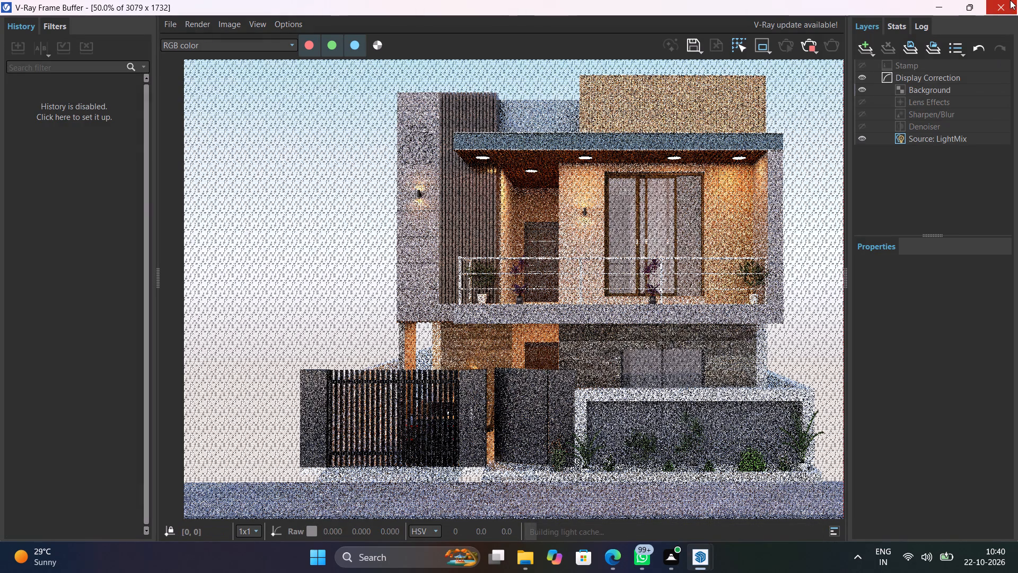
left_click(1010, 0)
Save the modern house model.
scroll(630, 325, "down", 2)
scroll(630, 326, "up", 1)
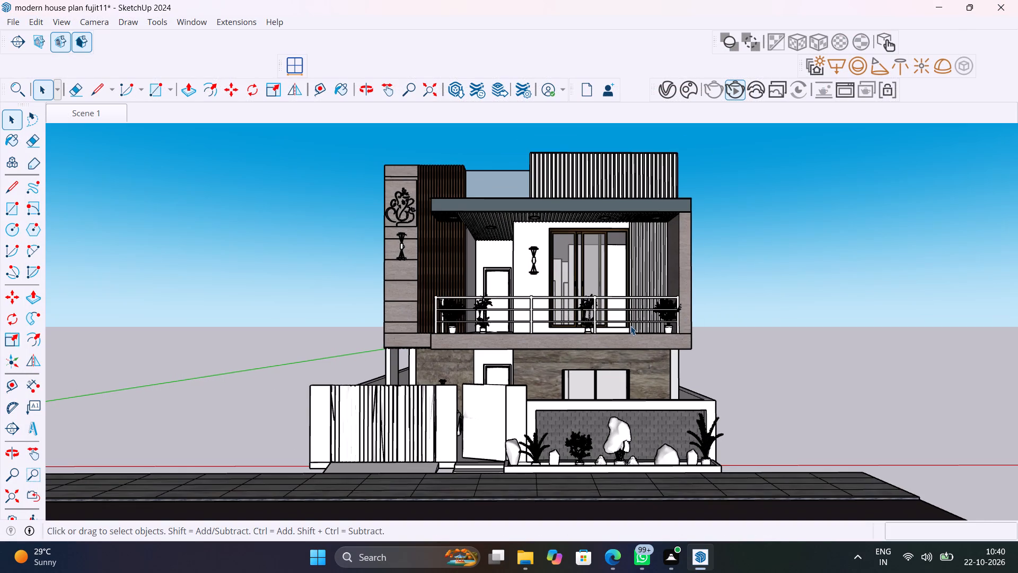
key("ctrl+s")
left_click(527, 553)
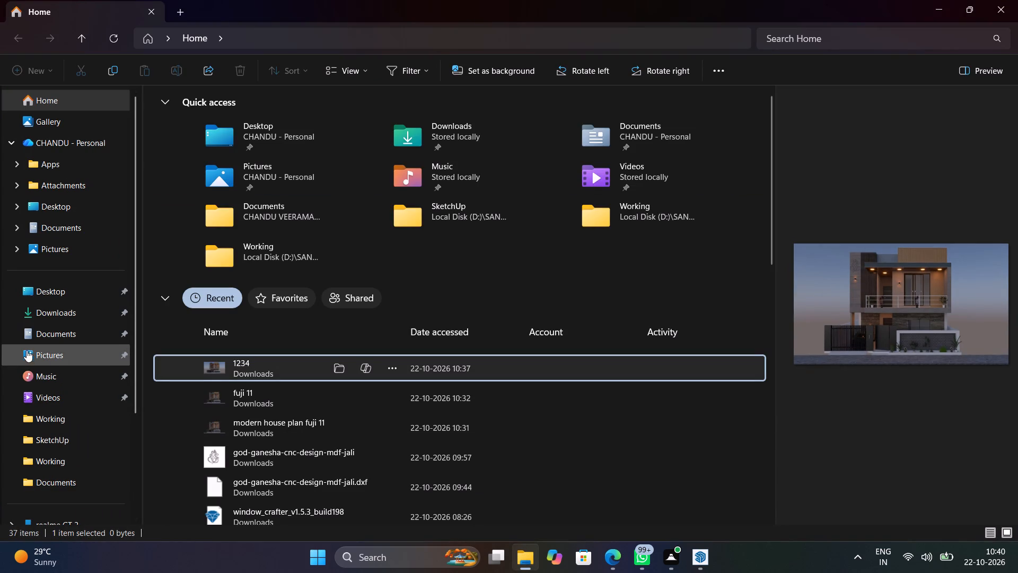
left_click(36, 352)
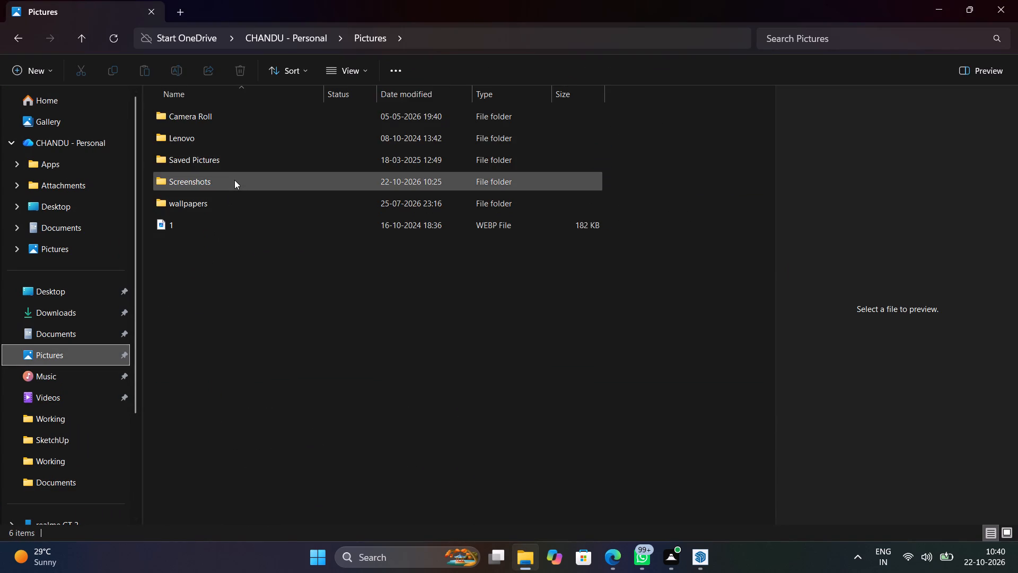
double_click(234, 180)
scroll(313, 307, "down", 10)
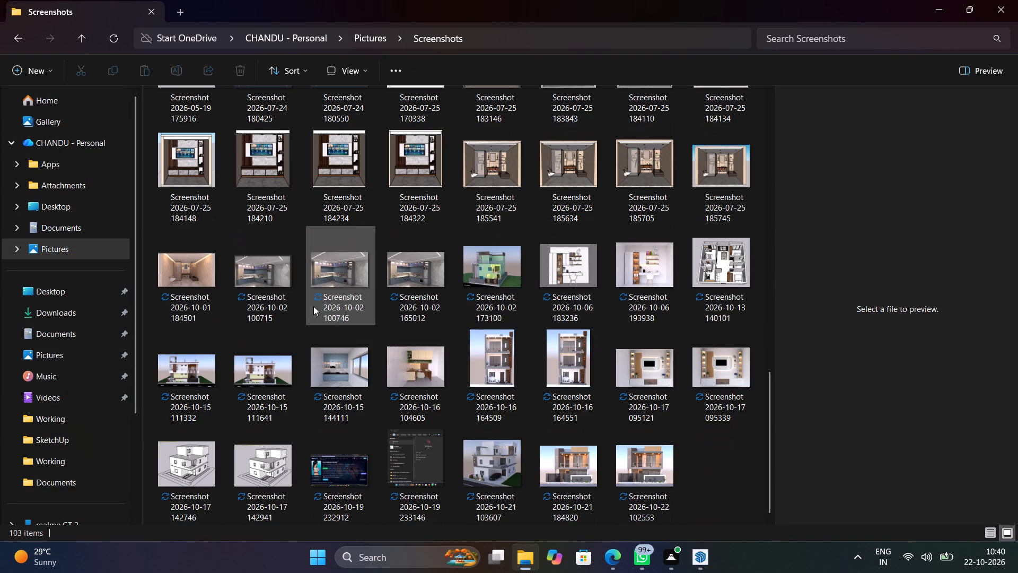
double_click(651, 458)
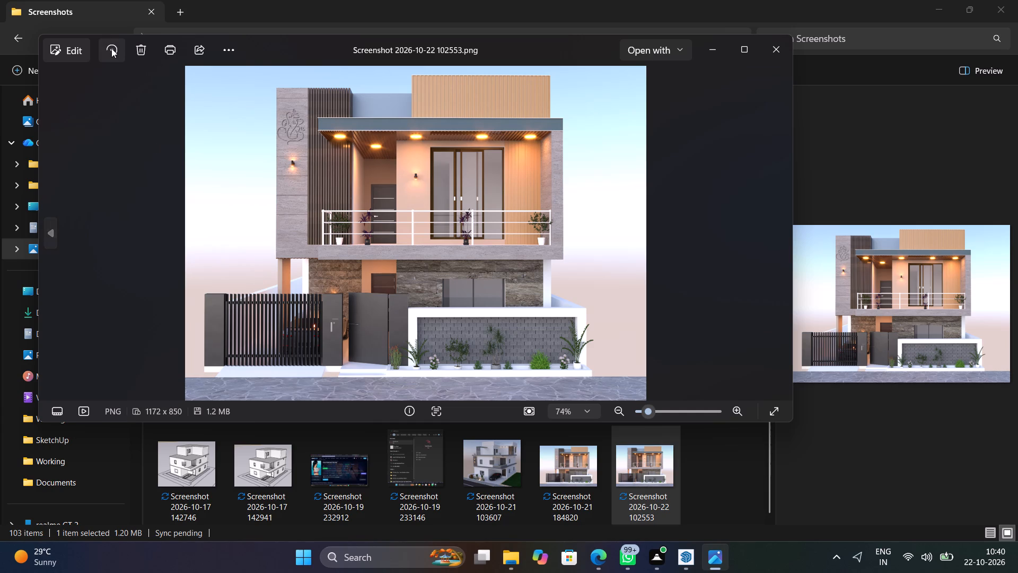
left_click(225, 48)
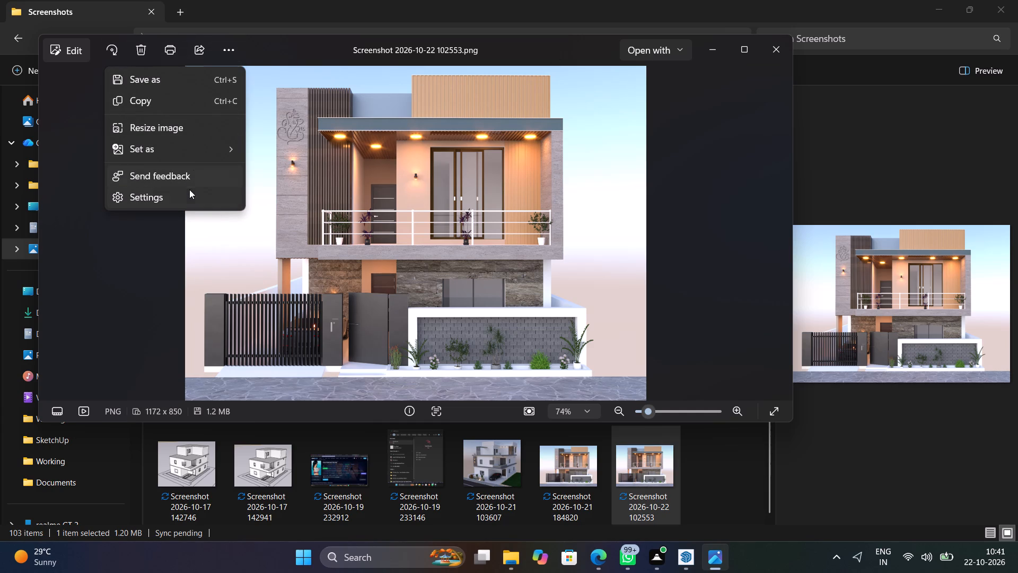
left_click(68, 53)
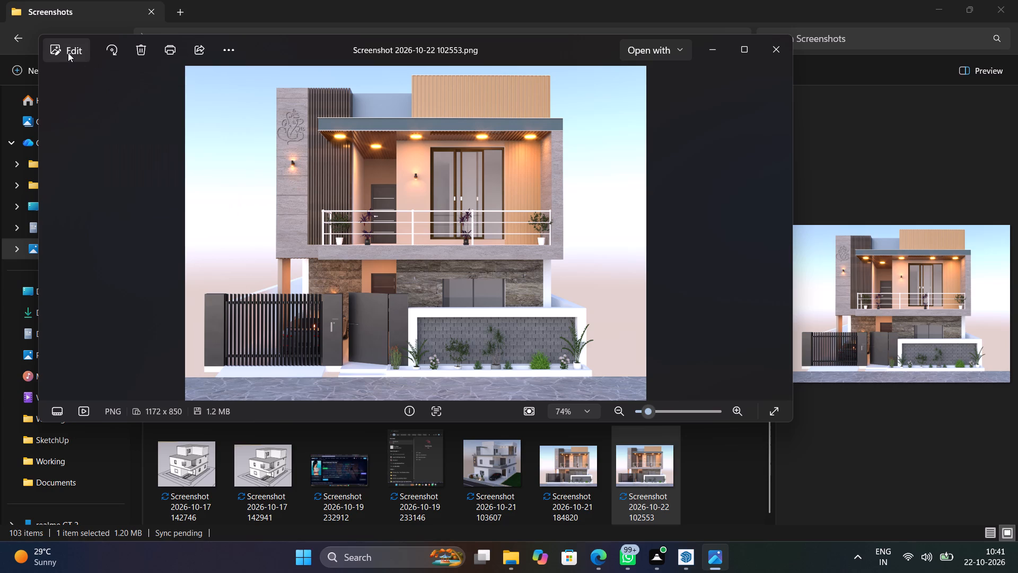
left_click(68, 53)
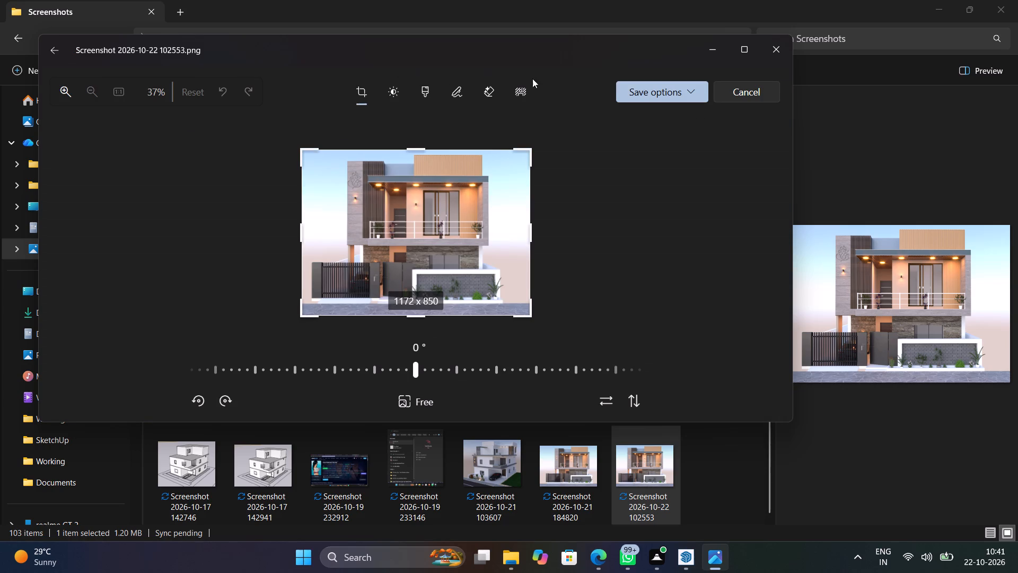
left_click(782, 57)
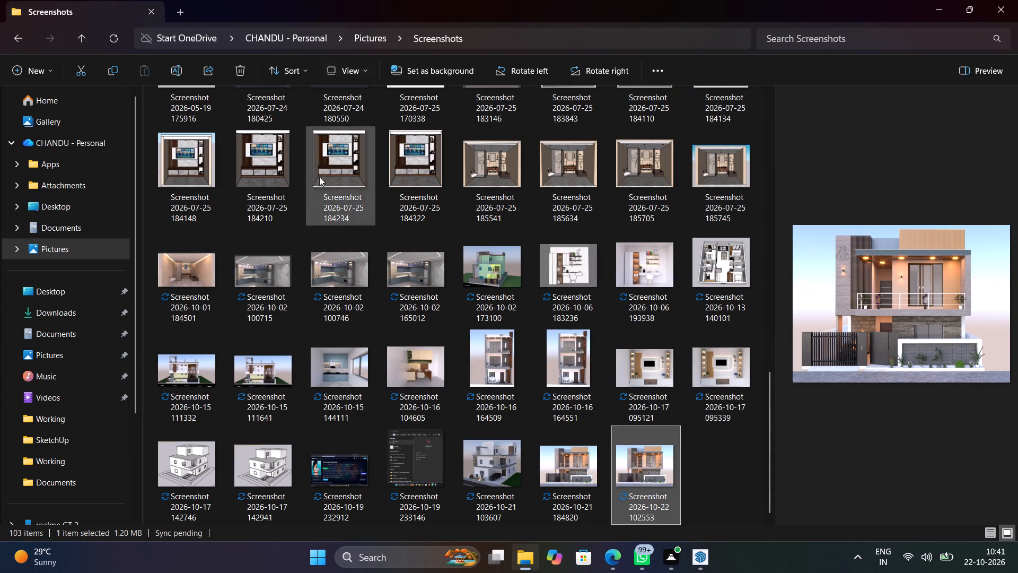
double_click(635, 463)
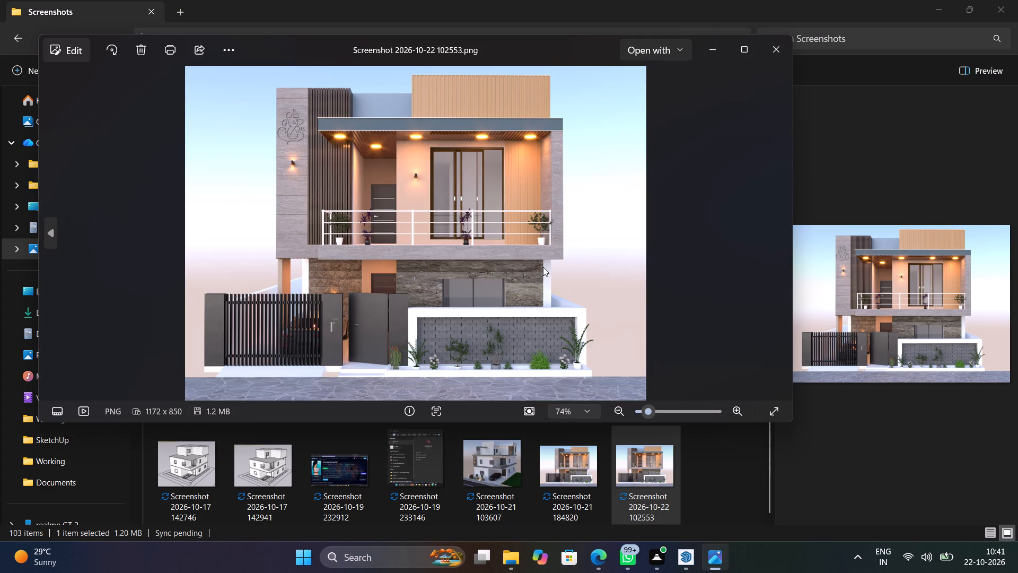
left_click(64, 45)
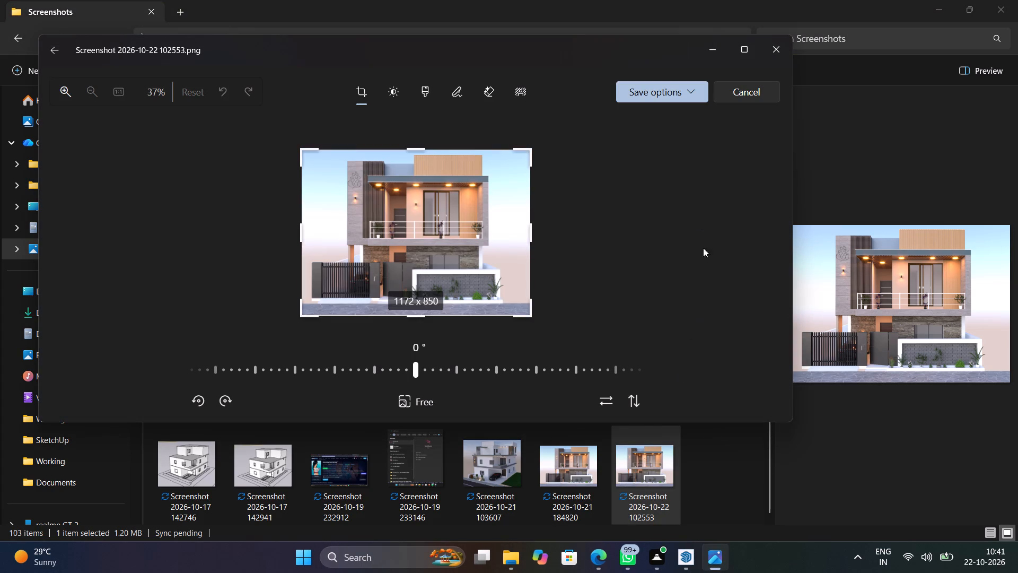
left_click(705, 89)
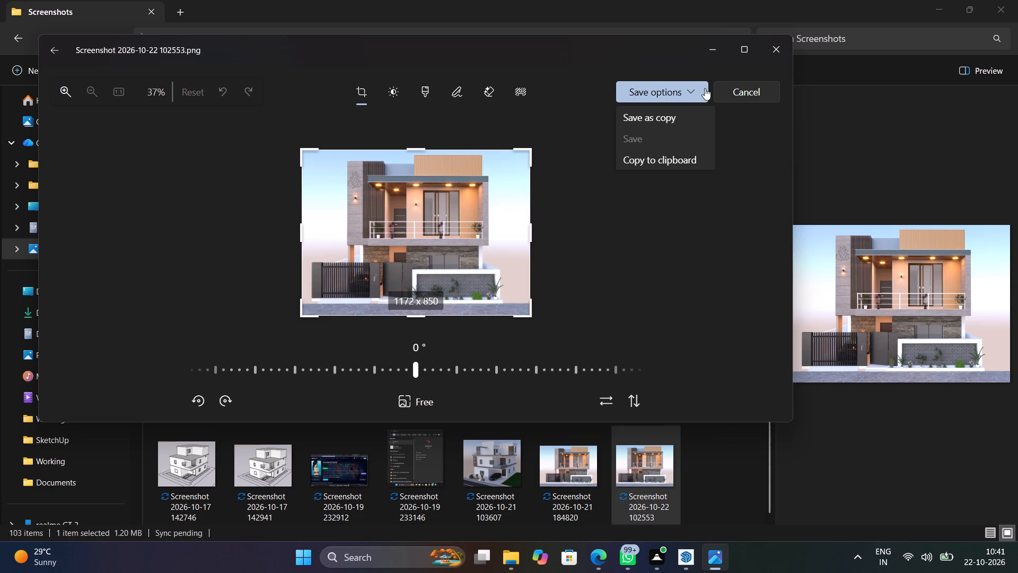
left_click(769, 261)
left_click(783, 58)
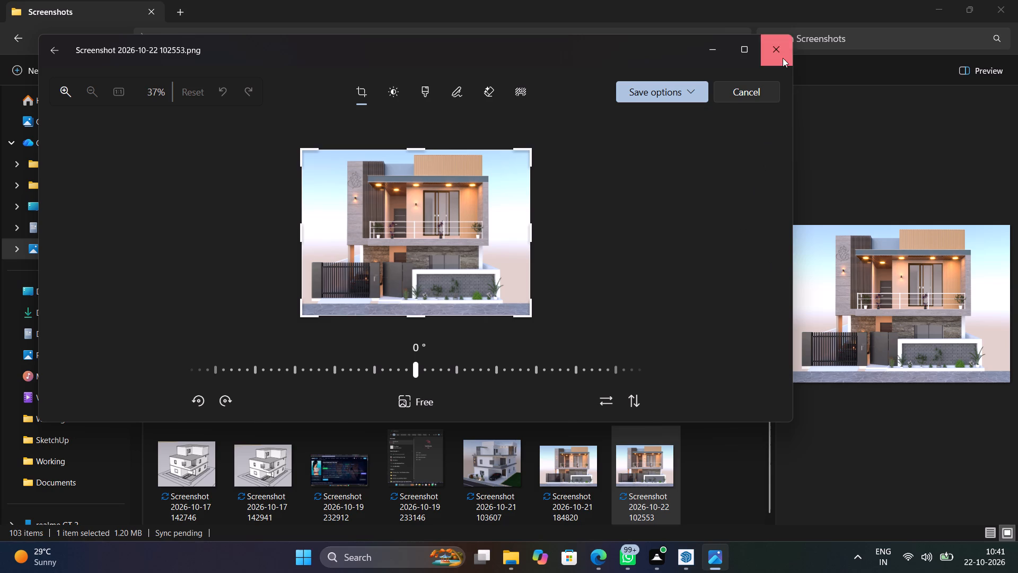
right_click(654, 496)
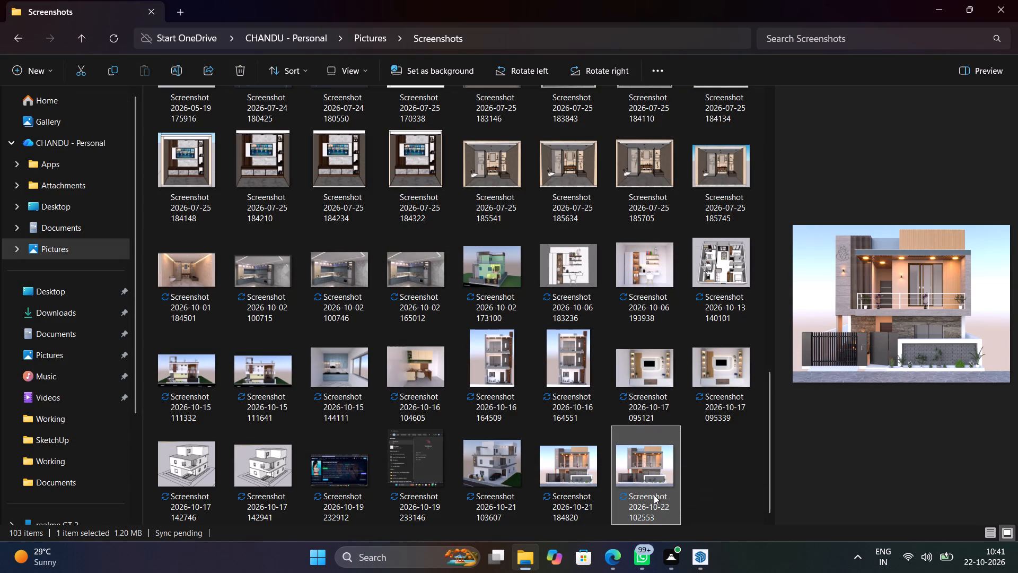
right_click(654, 496)
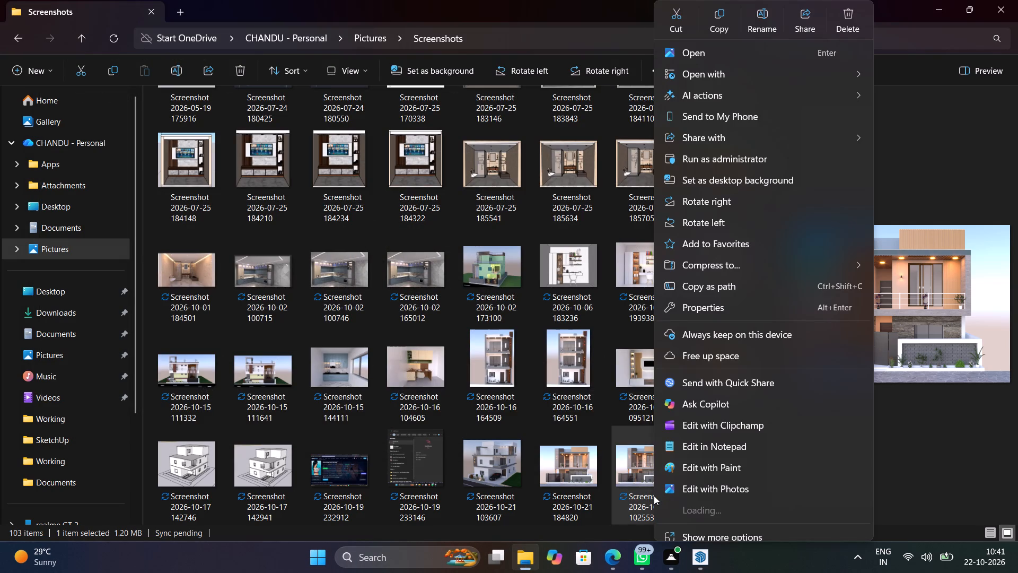
left_click(759, 24)
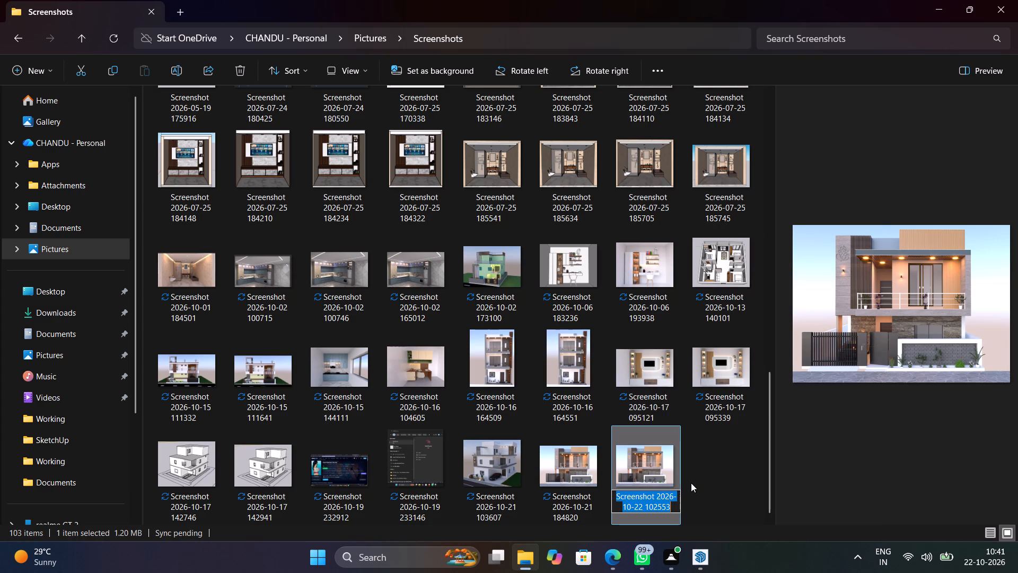
key("BackSpace")
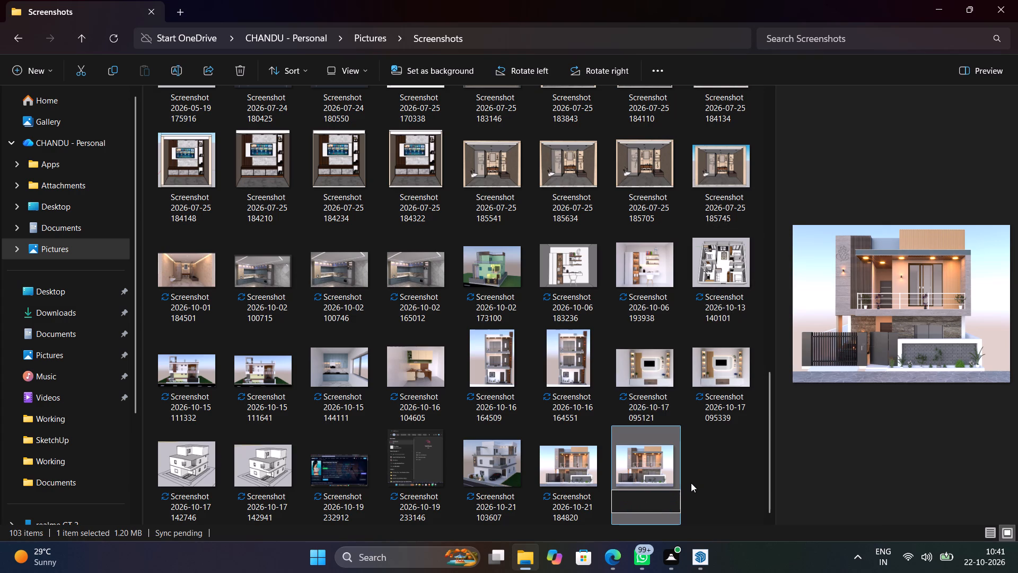
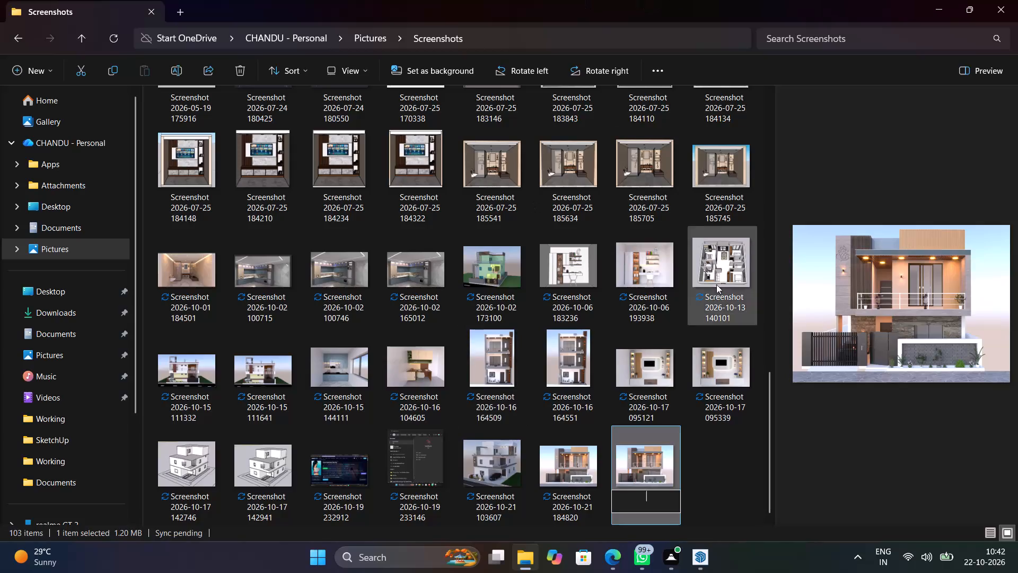
Enter "modern house plan fuji t11" as the new file name of the front elevation render screenshot.
left_click(639, 505)
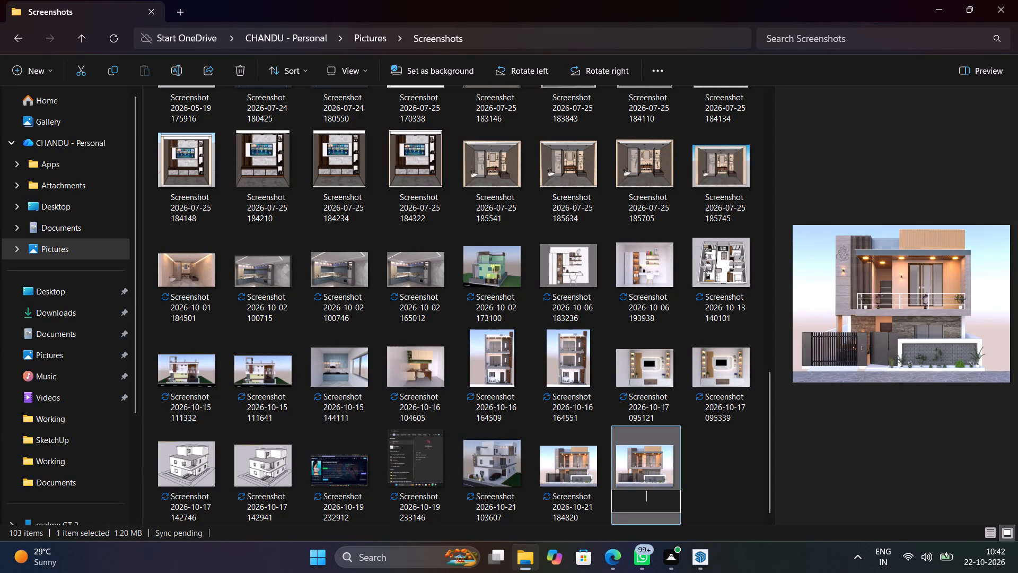
type("modern")
key("space")
type("house")
key("space")
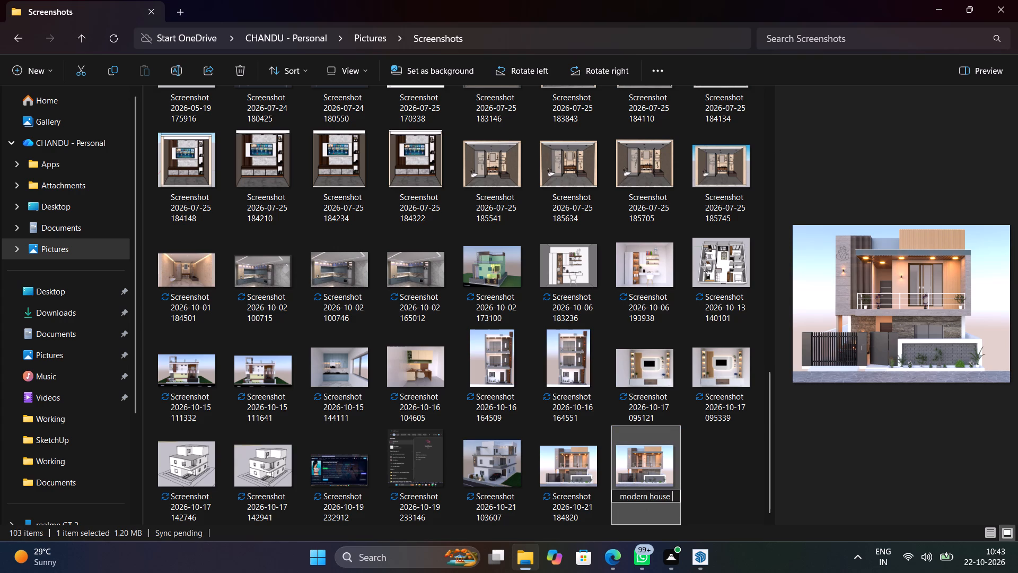
type("plan")
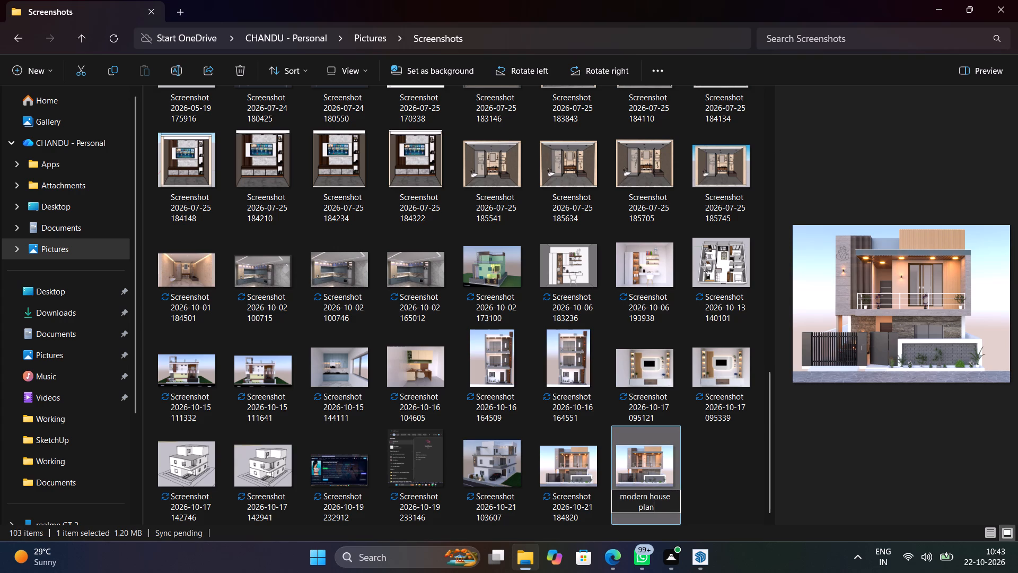
key("space")
type("fuji")
key("space")
type("t11")
key("Return")
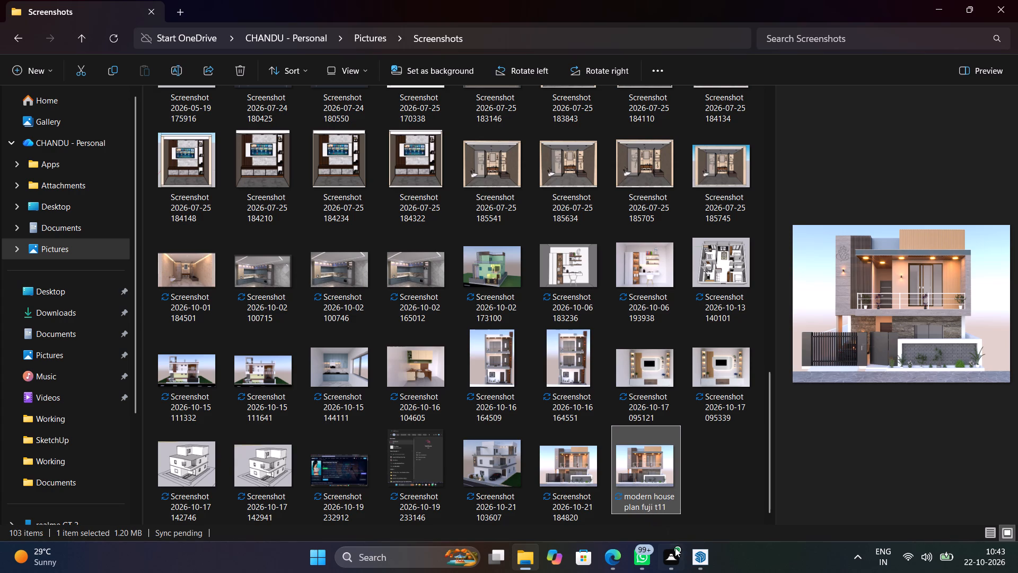